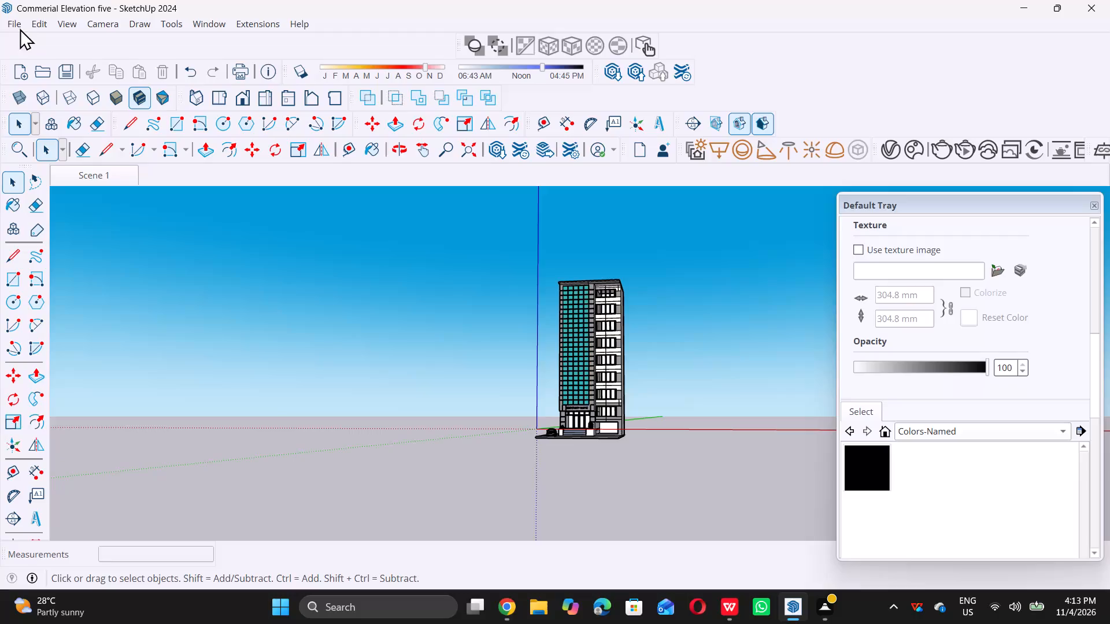
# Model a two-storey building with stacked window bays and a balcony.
# Start a new blank model in place of the open commercial elevation file.
pyautogui.click(17, 12)
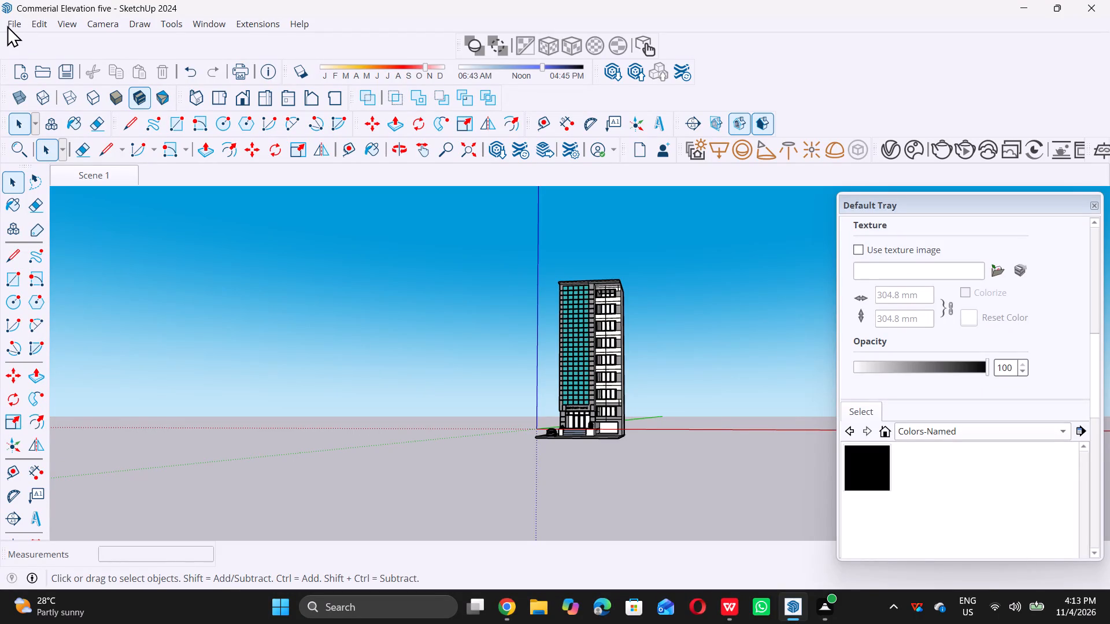
pyautogui.tripleClick(6, 25)
pyautogui.click(6, 23)
pyautogui.doubleClick(8, 26)
pyautogui.moveTo(9, 25); pyautogui.dragTo(15, 26)
pyautogui.doubleClick(29, 34)
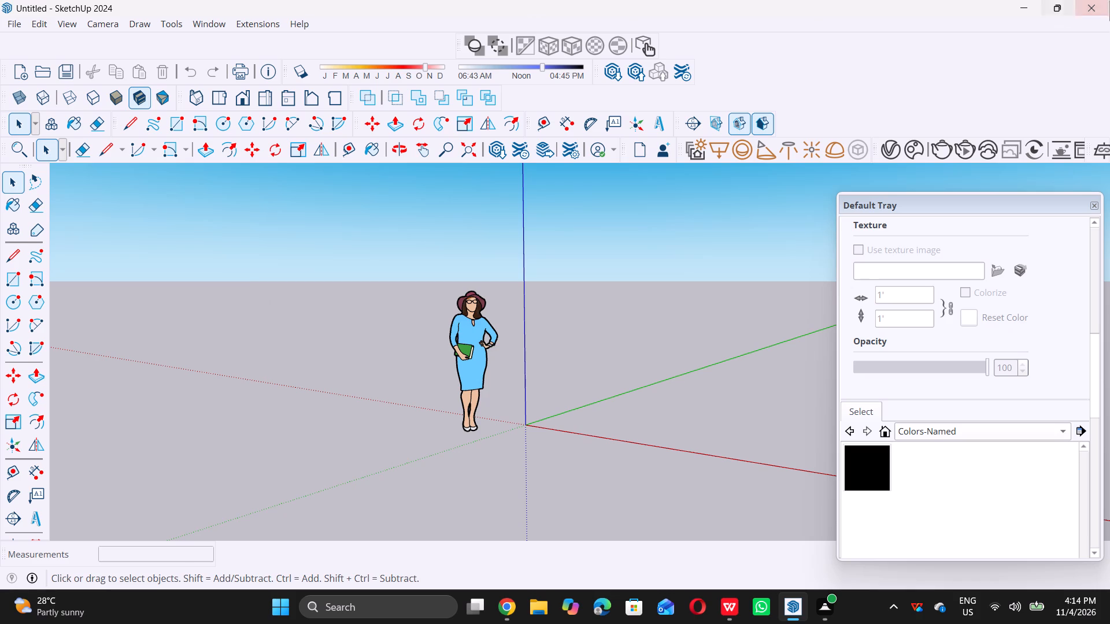
# Delete the default human scale figure standing near the origin.
pyautogui.scroll(-5, 546, 366)
pyautogui.scroll(4, 556, 364)
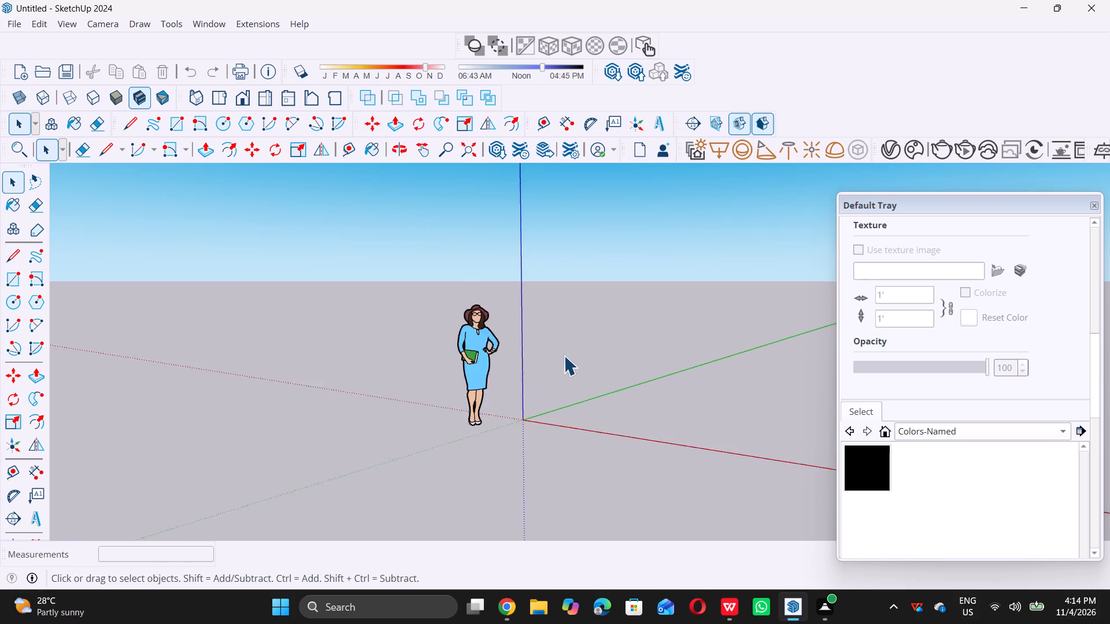
pyautogui.scroll(1, 564, 355)
pyautogui.scroll(6, 491, 347)
pyautogui.click(464, 336)
pyautogui.click(461, 338)
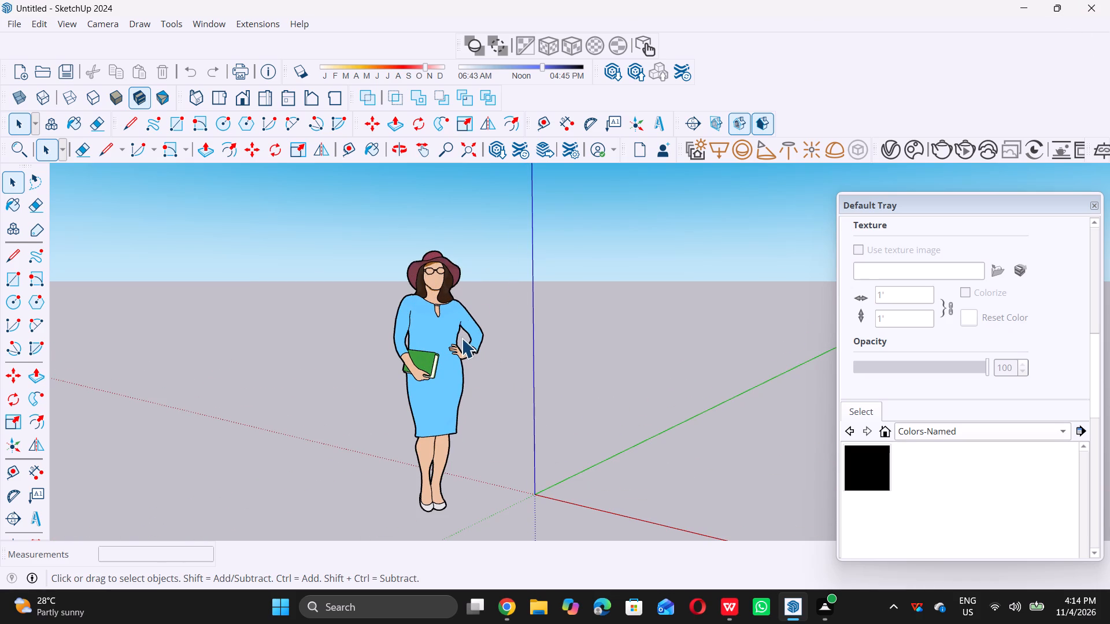
pyautogui.tripleClick(421, 337)
pyautogui.click(527, 329)
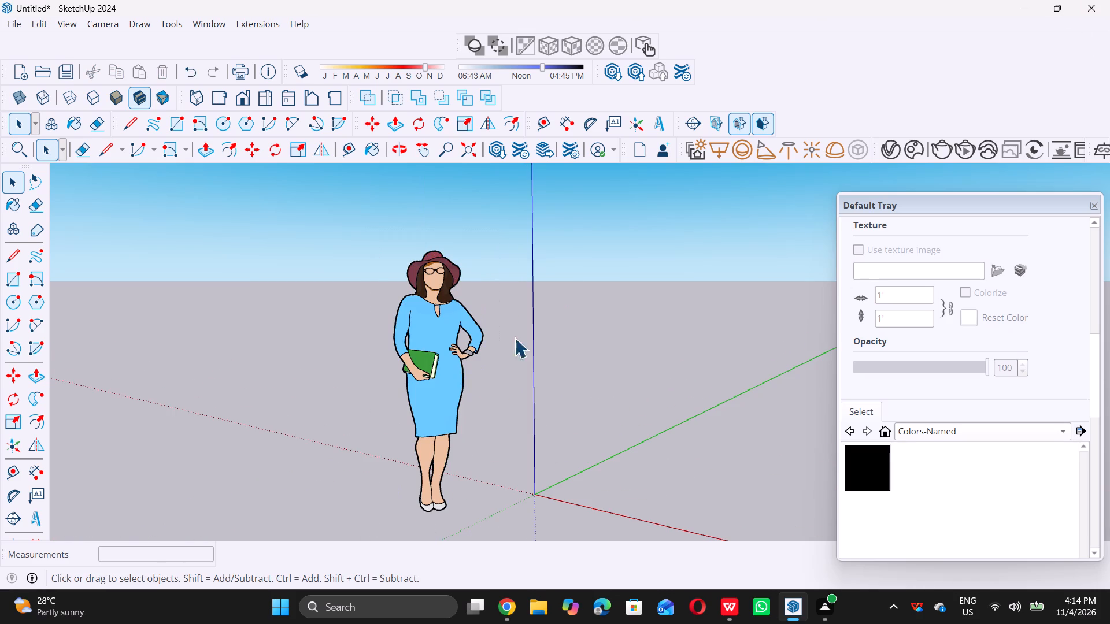
pyautogui.click(445, 363)
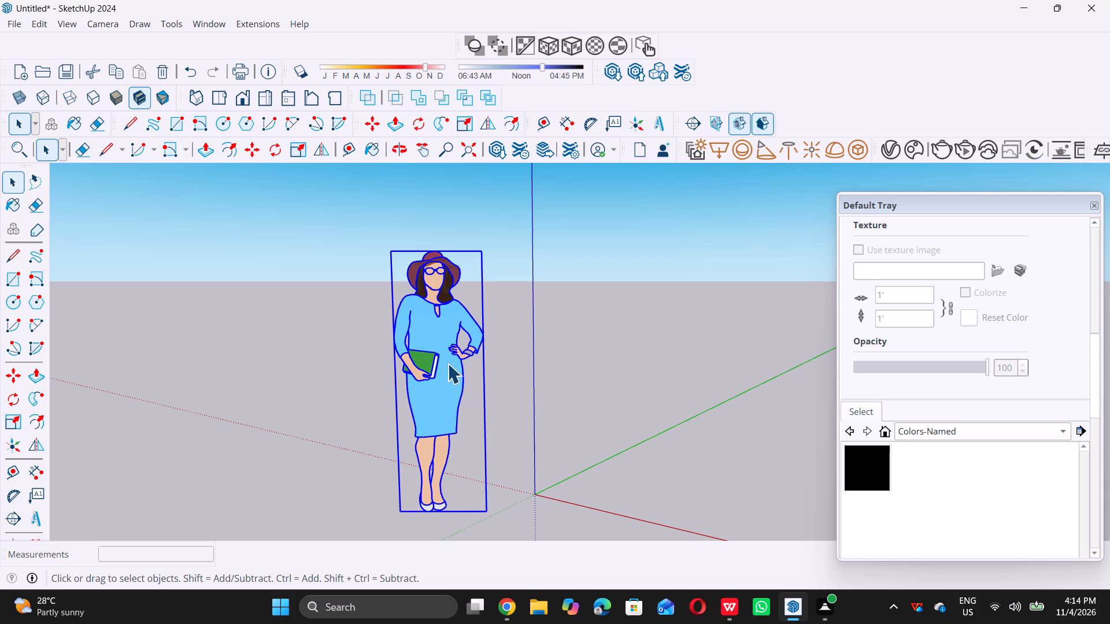
pyautogui.press('Delete')
# Draw a 50' by 50' rectangle on the ground plane near the origin, between the red and green axes.
pyautogui.scroll(-10, 456, 367)
pyautogui.scroll(-3, 523, 395)
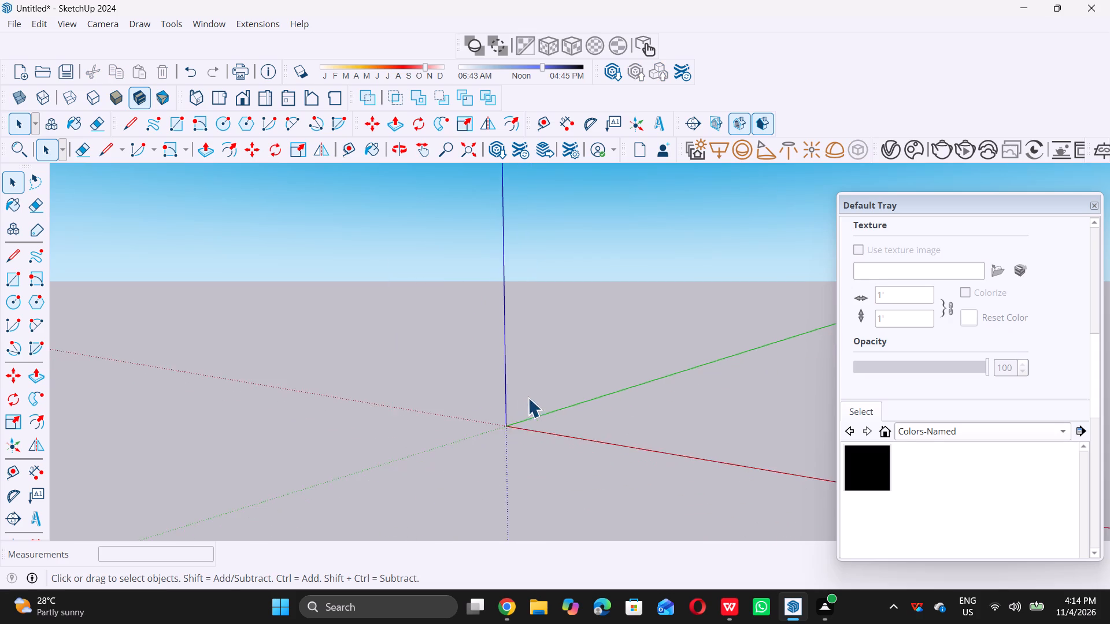
pyautogui.scroll(-1, 528, 398)
pyautogui.moveTo(521, 421); pyautogui.dragTo(523, 459, button='middle')
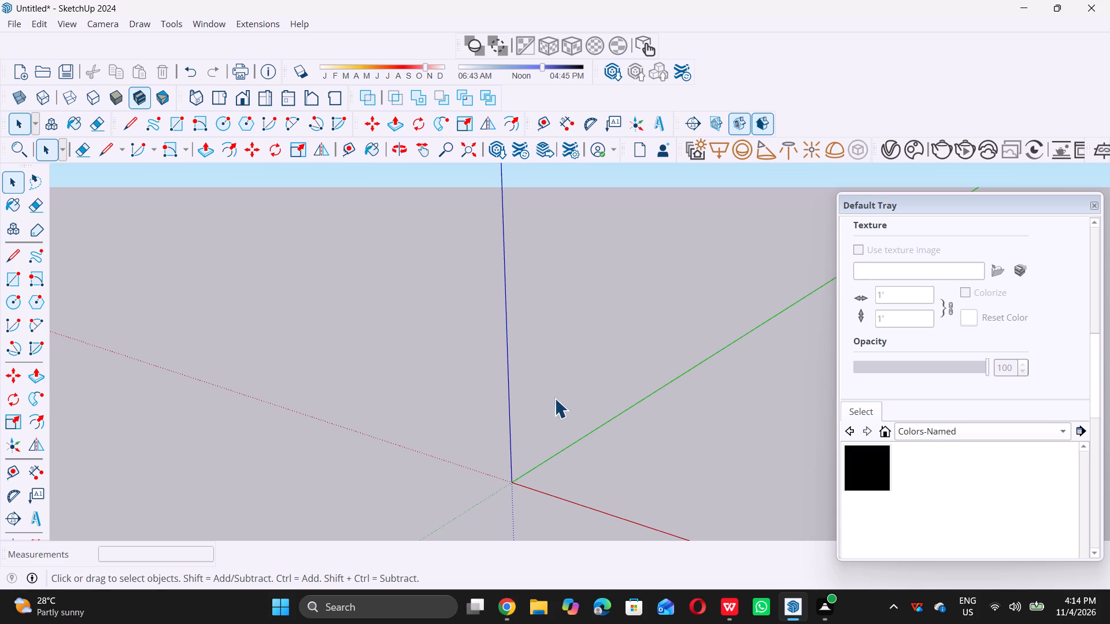
pyautogui.press('r')
pyautogui.scroll(-9, 605, 422)
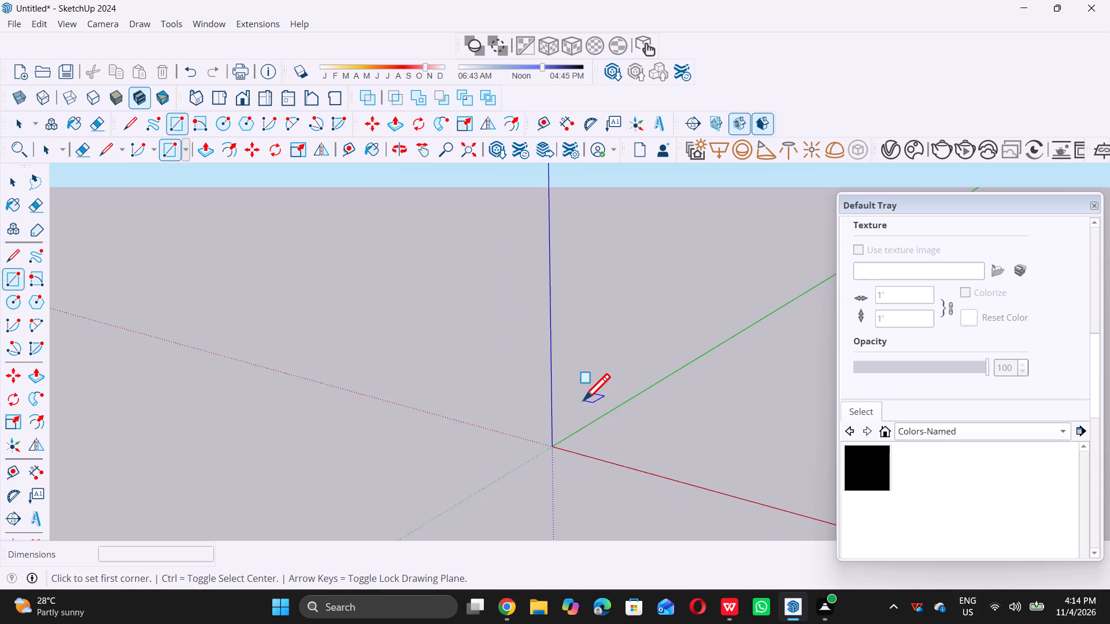
pyautogui.scroll(-3, 583, 400)
pyautogui.click(630, 425)
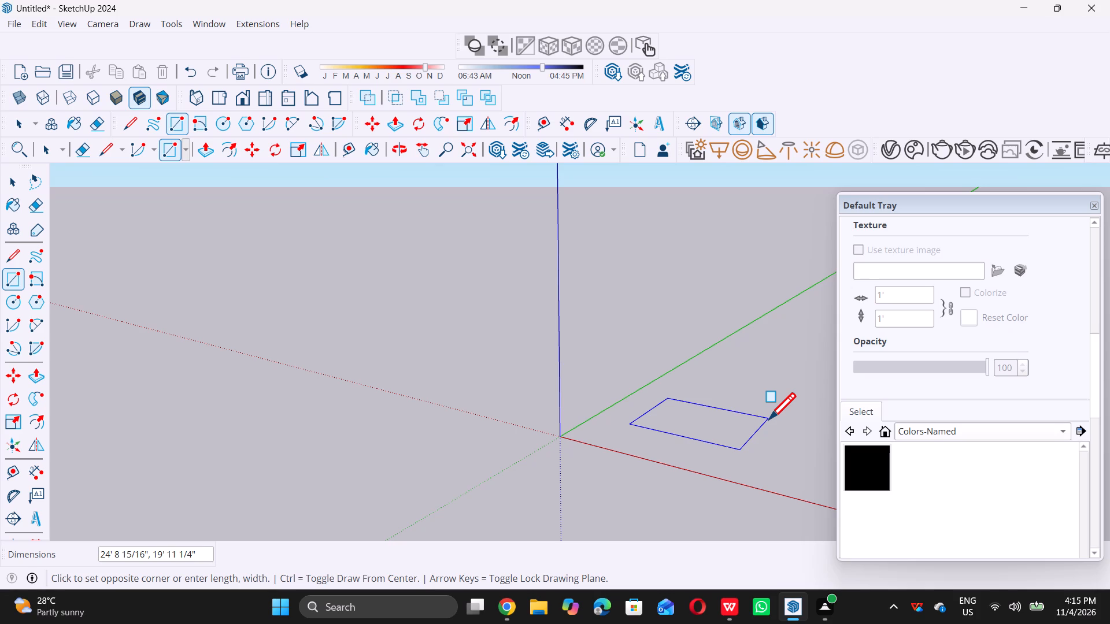
pyautogui.write('50')
pyautogui.press("'")
pyautogui.write('50')
pyautogui.press("'")
pyautogui.press('BackSpace')
pyautogui.press('BackSpace')
pyautogui.press('BackSpace')
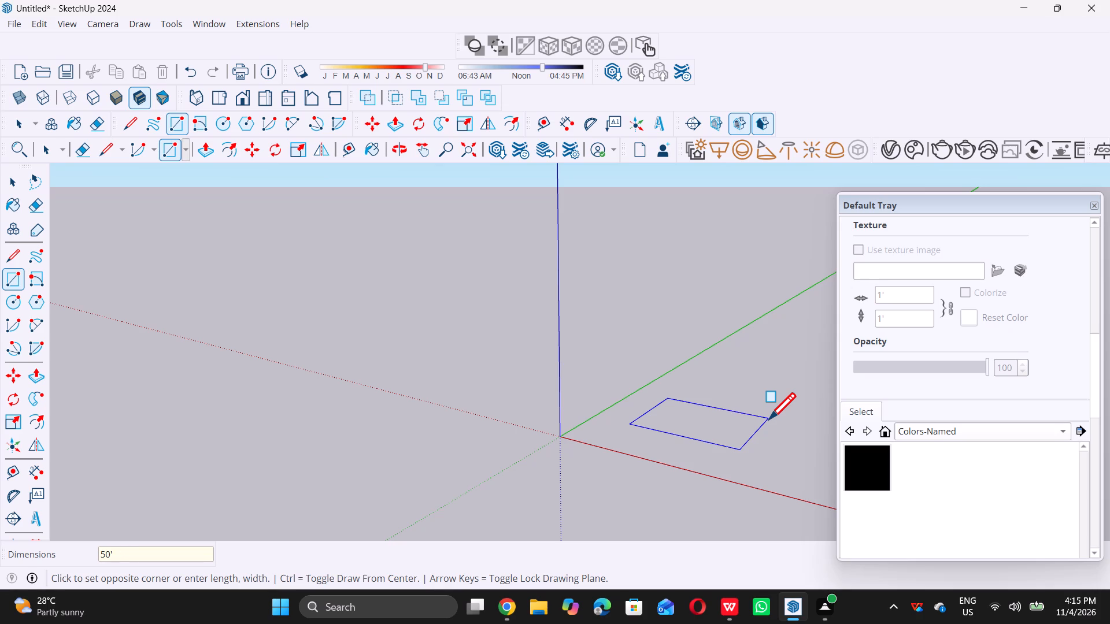
pyautogui.press(',')
pyautogui.write("50'")
pyautogui.press('Return')
pyautogui.press('space')
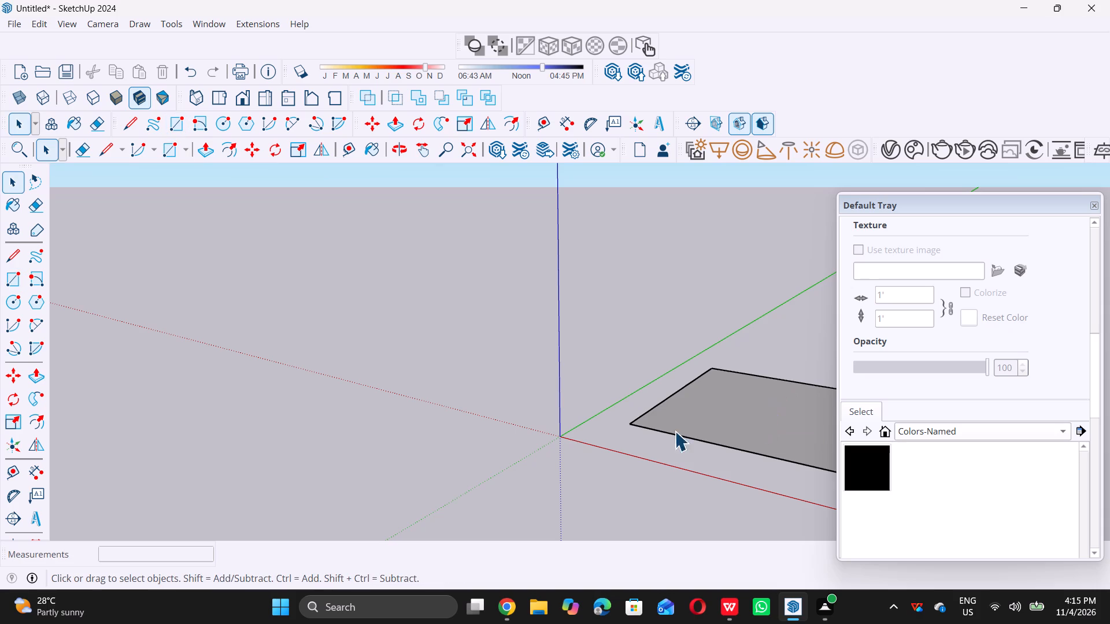
# Offset the outline of the square face 9" inward.
pyautogui.scroll(-10, 648, 433)
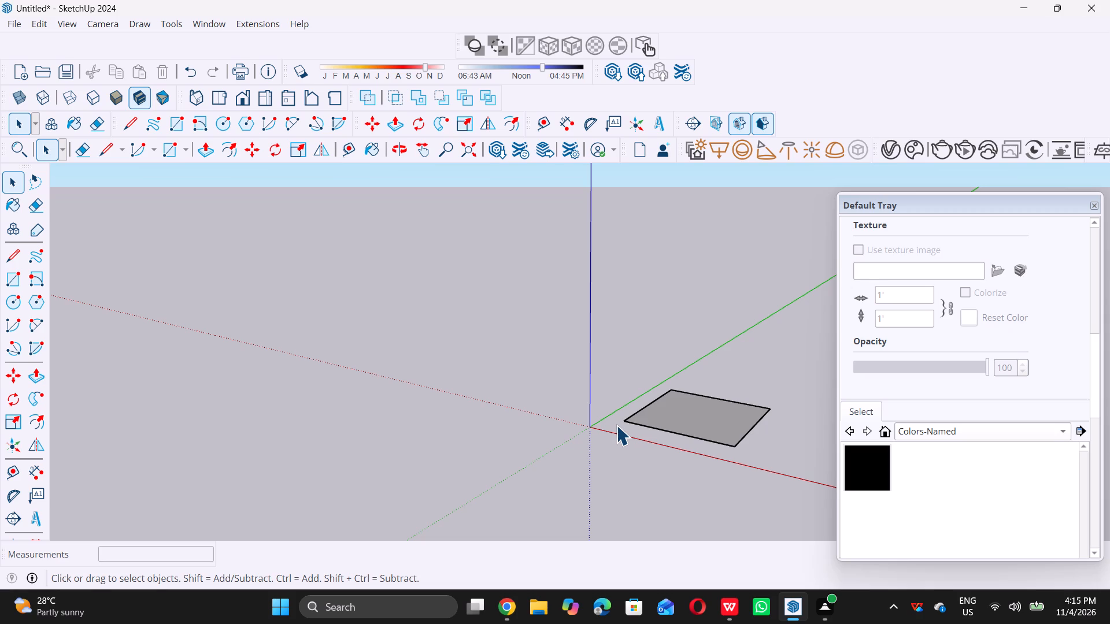
pyautogui.scroll(-9, 590, 447)
pyautogui.moveTo(609, 408); pyautogui.dragTo(612, 455, button='middle')
pyautogui.scroll(8, 638, 434)
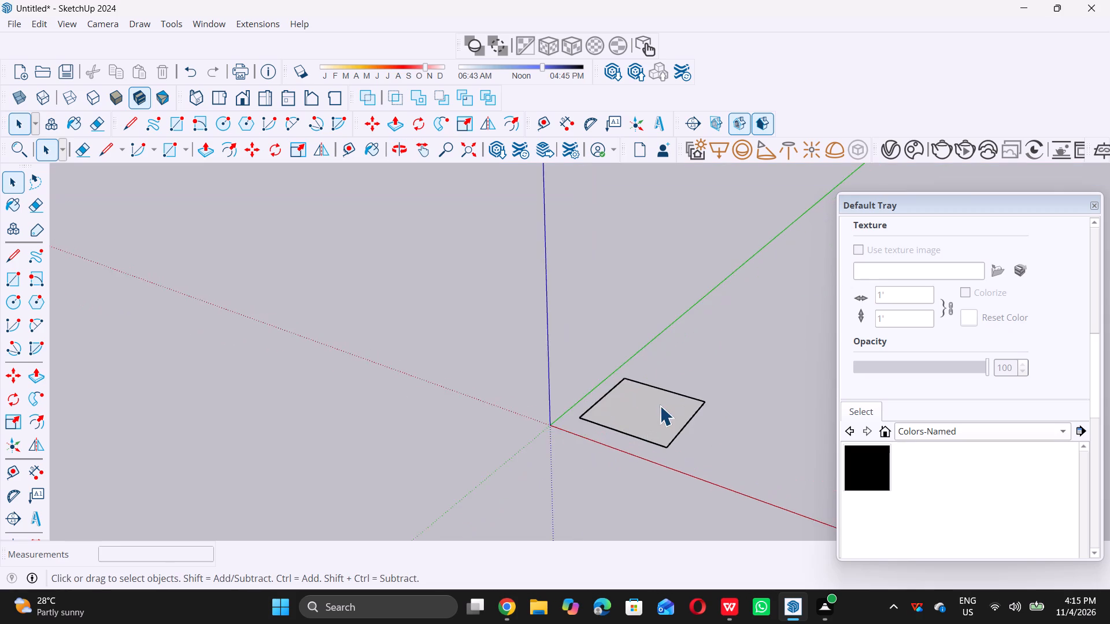
pyautogui.scroll(2, 660, 406)
pyautogui.scroll(-9, 652, 425)
pyautogui.scroll(9, 669, 422)
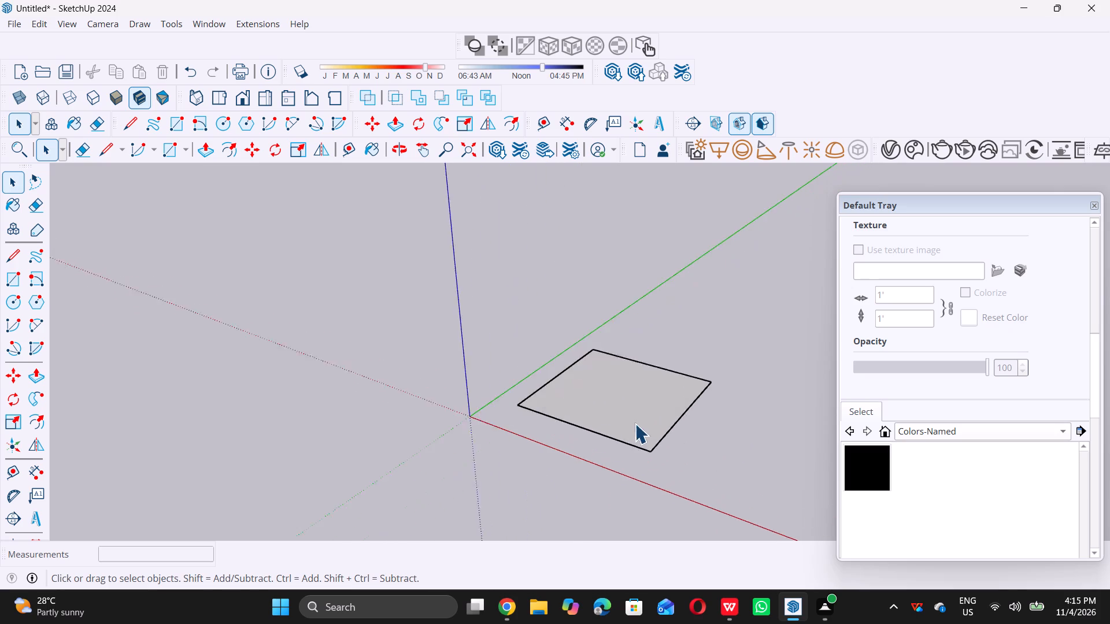
pyautogui.scroll(5, 635, 424)
pyautogui.click(643, 398)
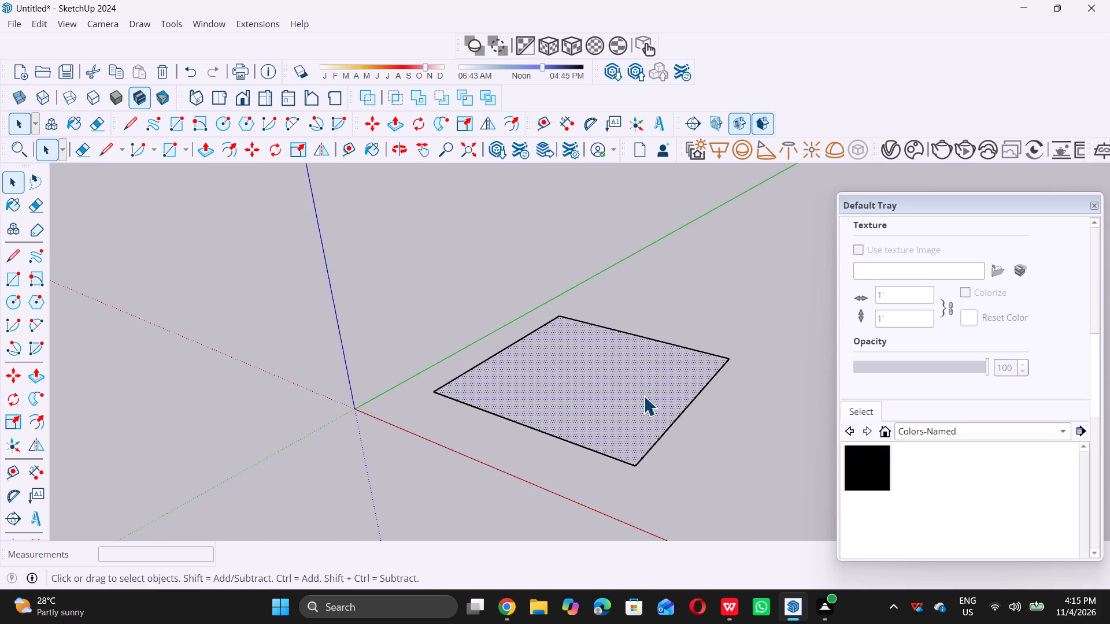
pyautogui.press('f')
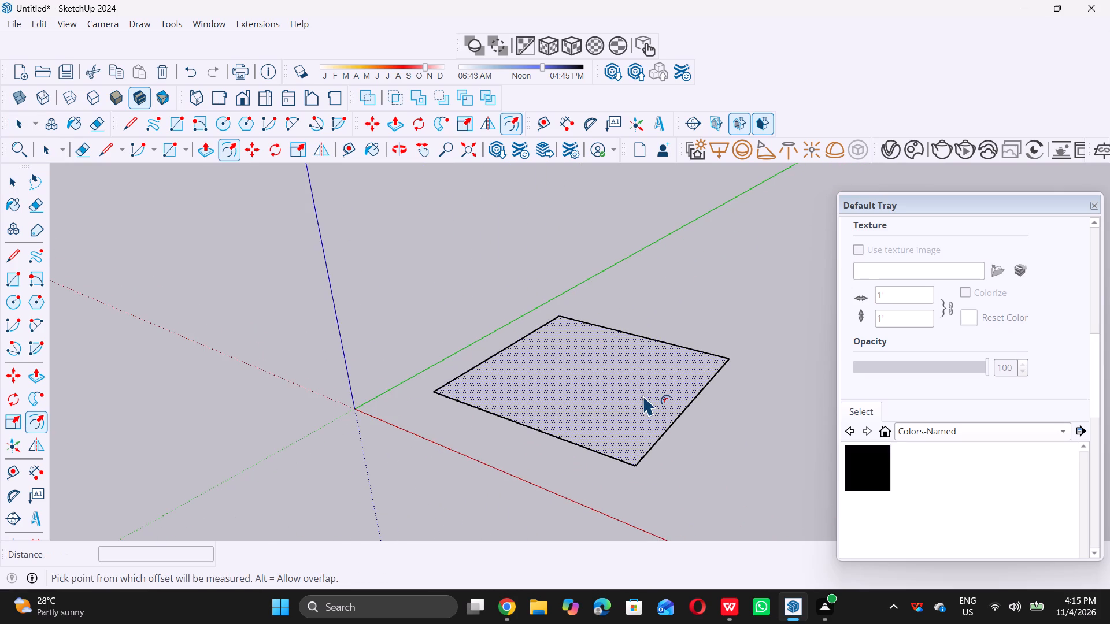
pyautogui.click(643, 395)
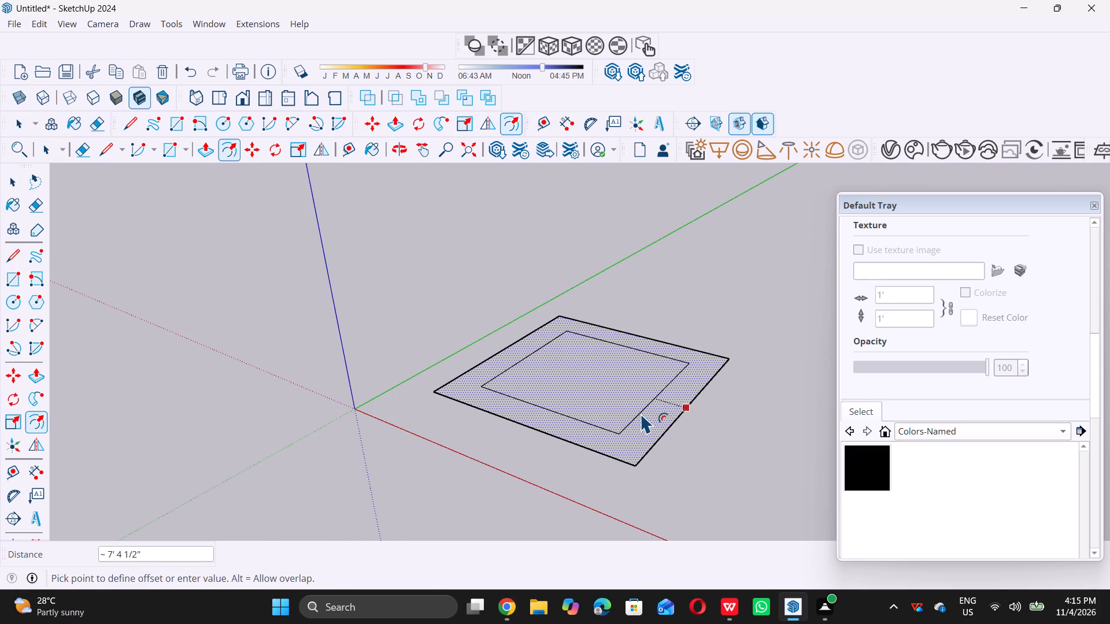
pyautogui.press('9')
pyautogui.hotkey('shift', '"')
pyautogui.press('Return')
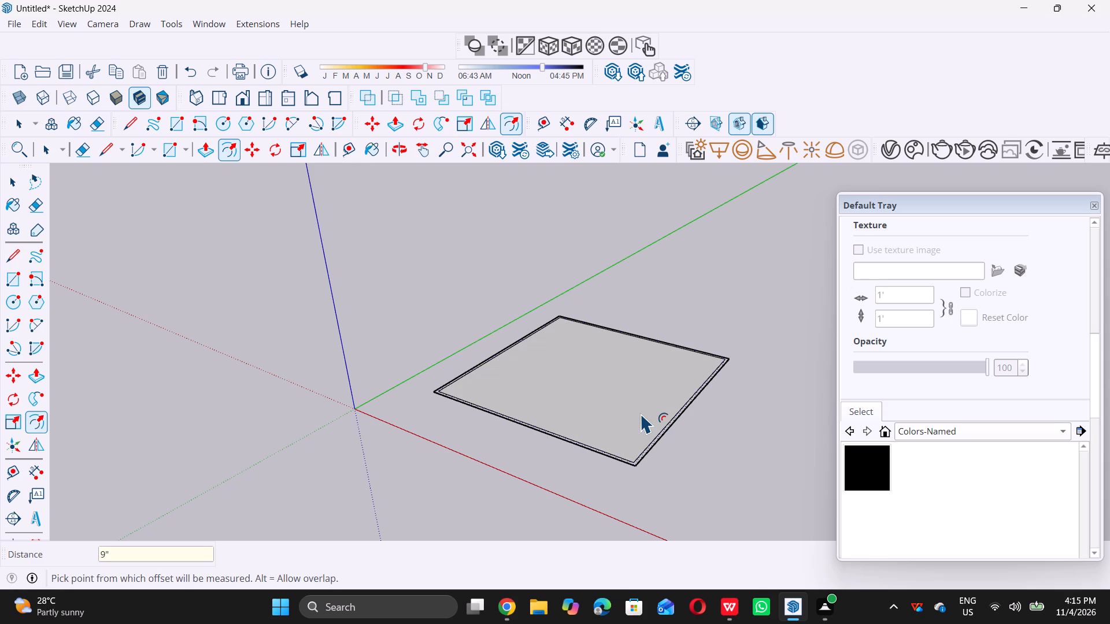
pyautogui.press('space')
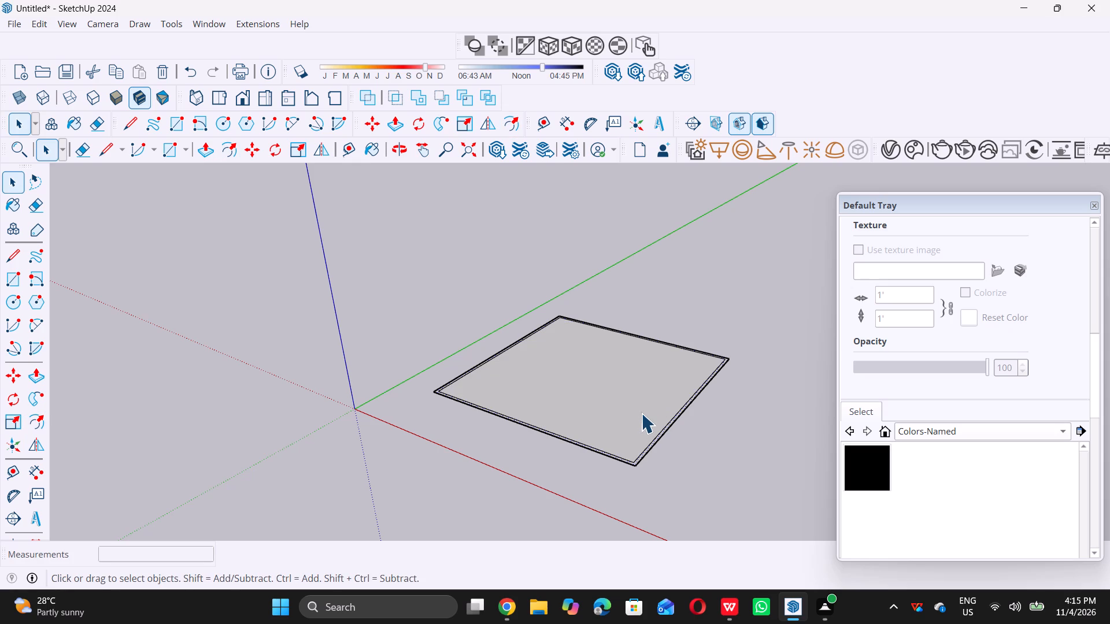
# Examine the square and its narrow offset border up close and from several angles.
pyautogui.scroll(14, 646, 446)
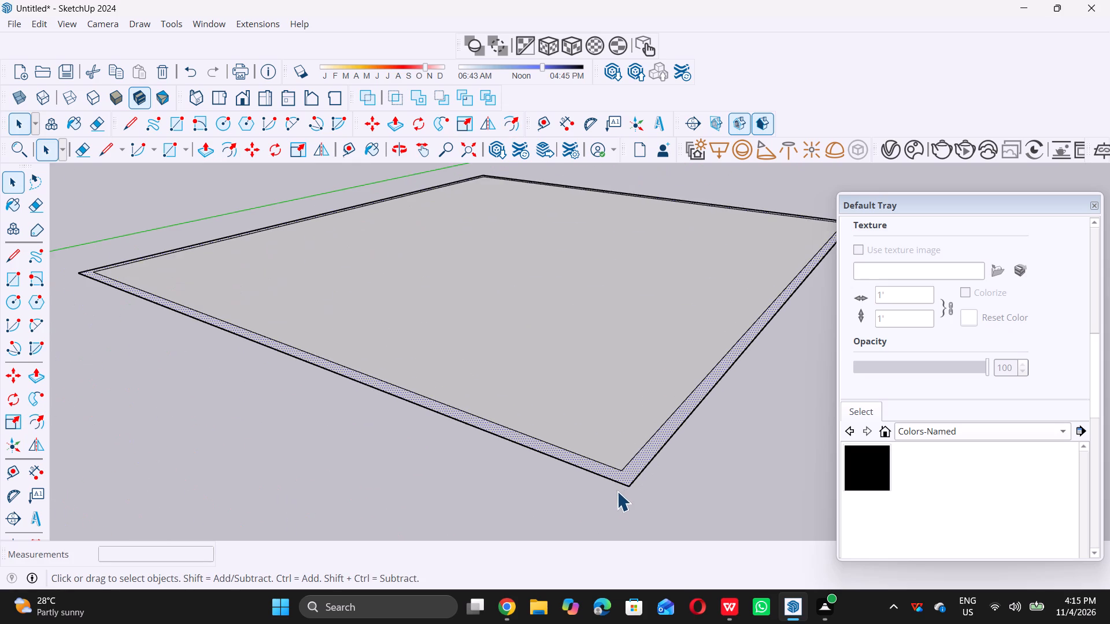
pyautogui.scroll(-13, 606, 434)
pyautogui.moveTo(580, 424); pyautogui.dragTo(601, 491, button='middle')
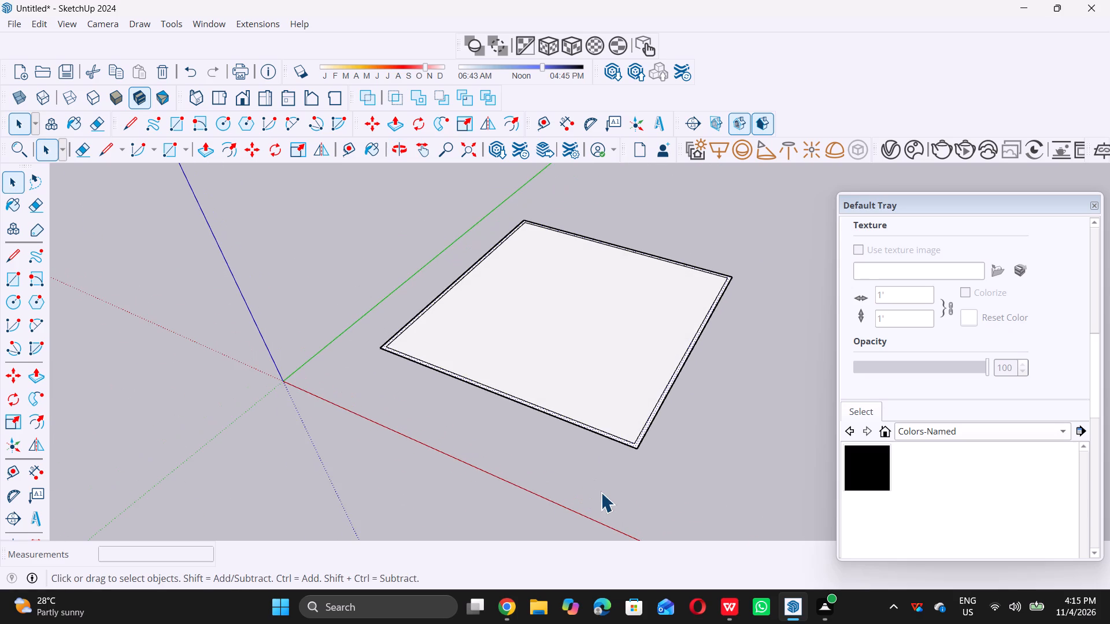
pyautogui.scroll(7, 617, 459)
pyautogui.scroll(-11, 595, 462)
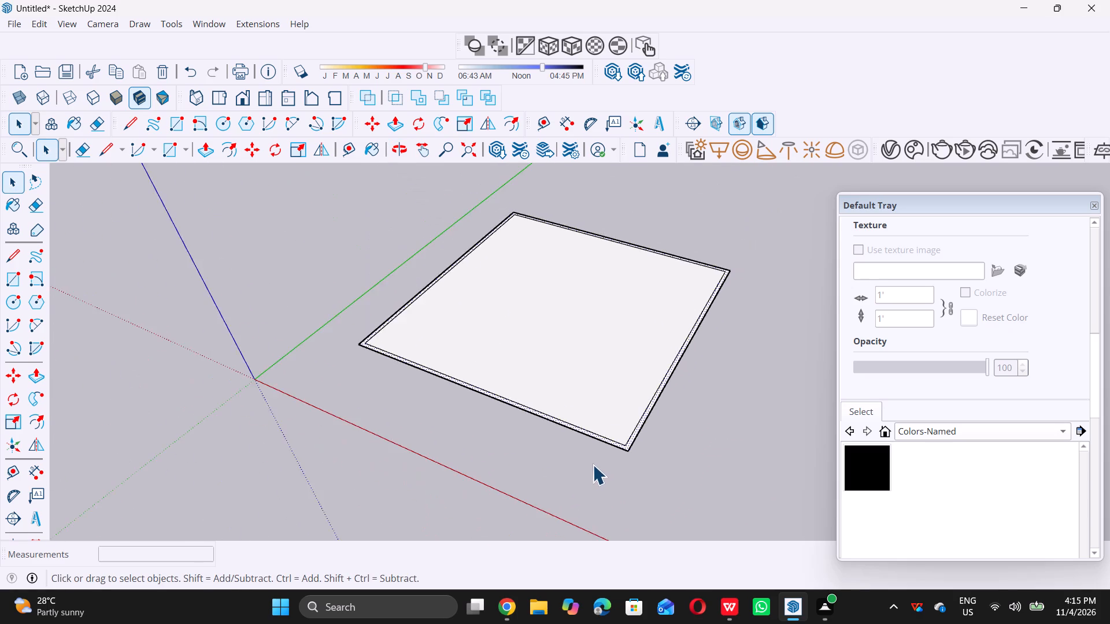
pyautogui.scroll(-2, 593, 465)
pyautogui.moveTo(597, 470); pyautogui.dragTo(652, 470, button='middle')
pyautogui.scroll(7, 652, 470)
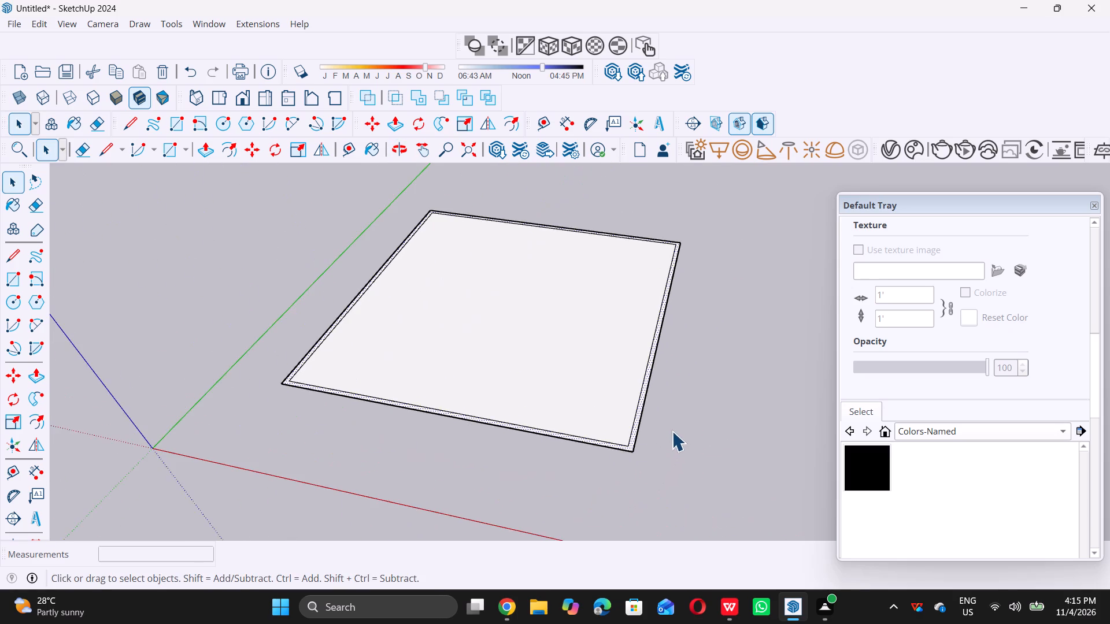
pyautogui.scroll(2, 672, 431)
pyautogui.click(683, 414)
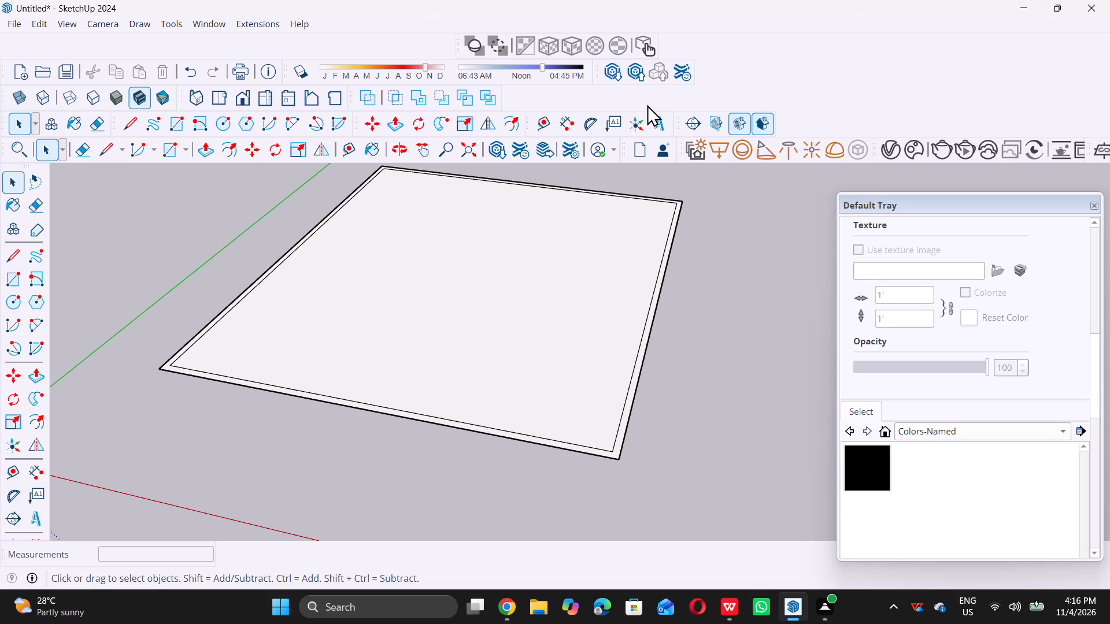
pyautogui.scroll(-7, 577, 307)
pyautogui.moveTo(595, 380); pyautogui.dragTo(537, 403, button='middle')
pyautogui.middleClick(537, 403)
pyautogui.middleClick(542, 399)
pyautogui.middleClick(545, 397)
pyautogui.middleClick(546, 396)
pyautogui.middleClick(550, 392)
pyautogui.scroll(-5, 560, 400)
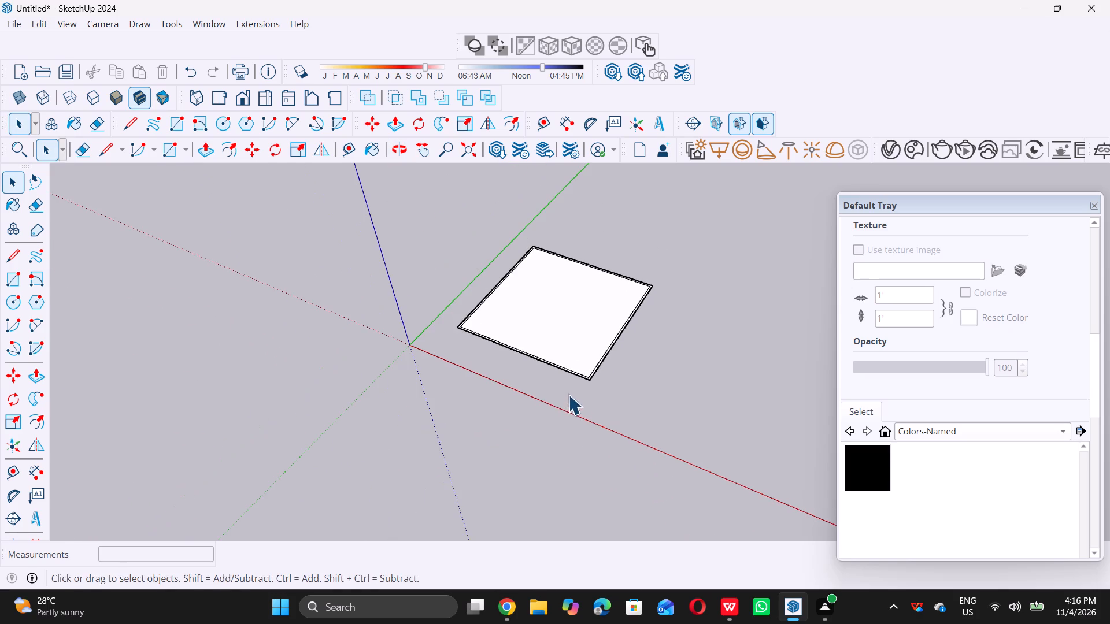
pyautogui.moveTo(568, 395); pyautogui.dragTo(577, 368, button='middle')
pyautogui.scroll(6, 585, 366)
pyautogui.scroll(-6, 528, 383)
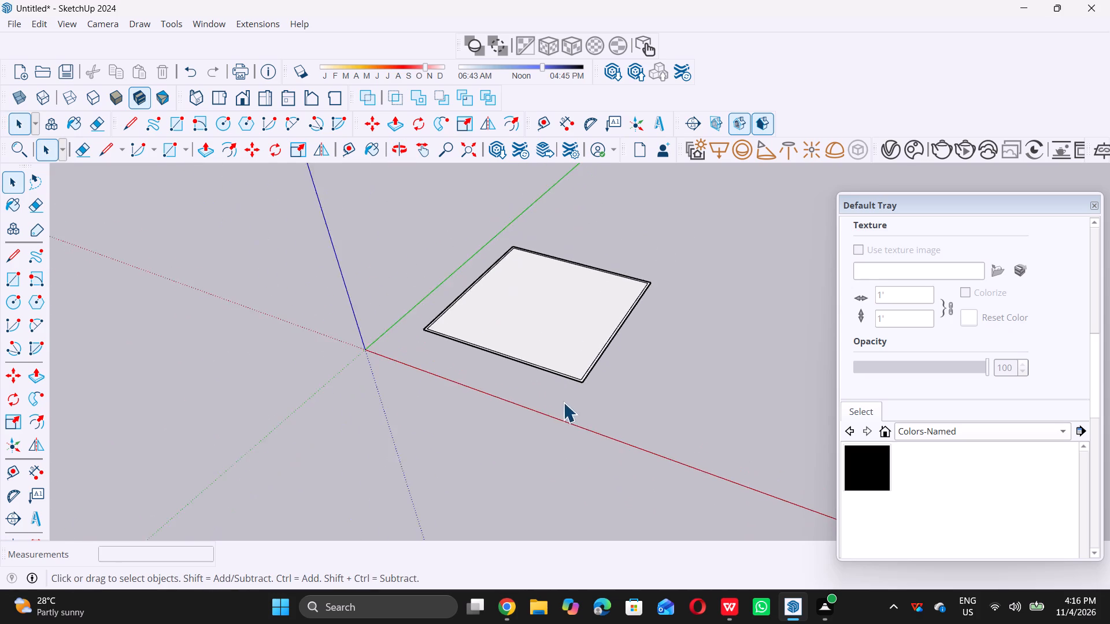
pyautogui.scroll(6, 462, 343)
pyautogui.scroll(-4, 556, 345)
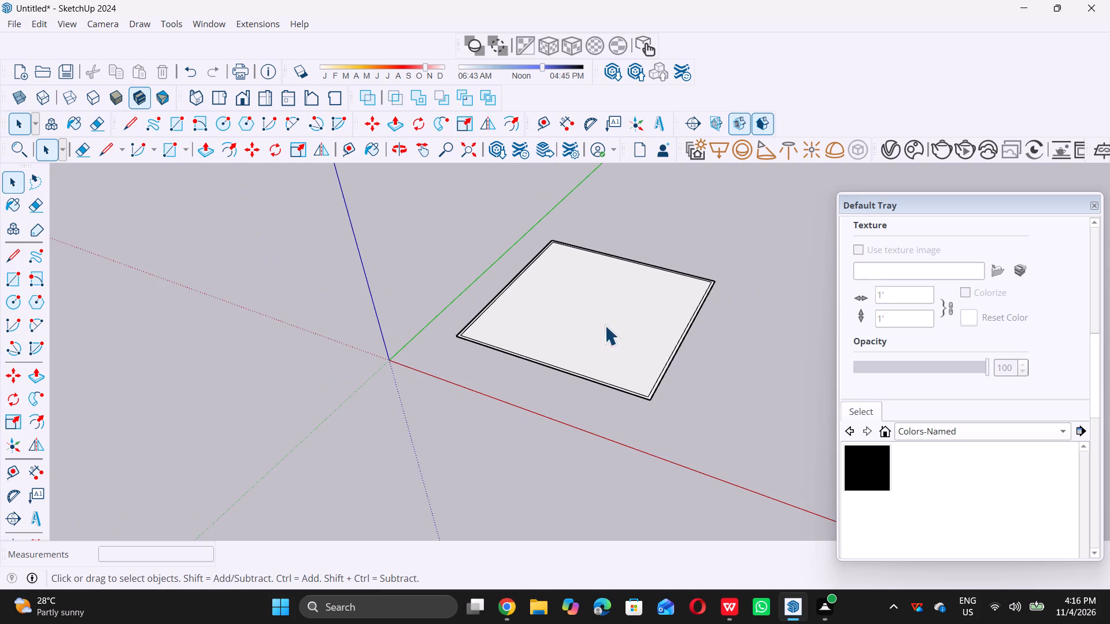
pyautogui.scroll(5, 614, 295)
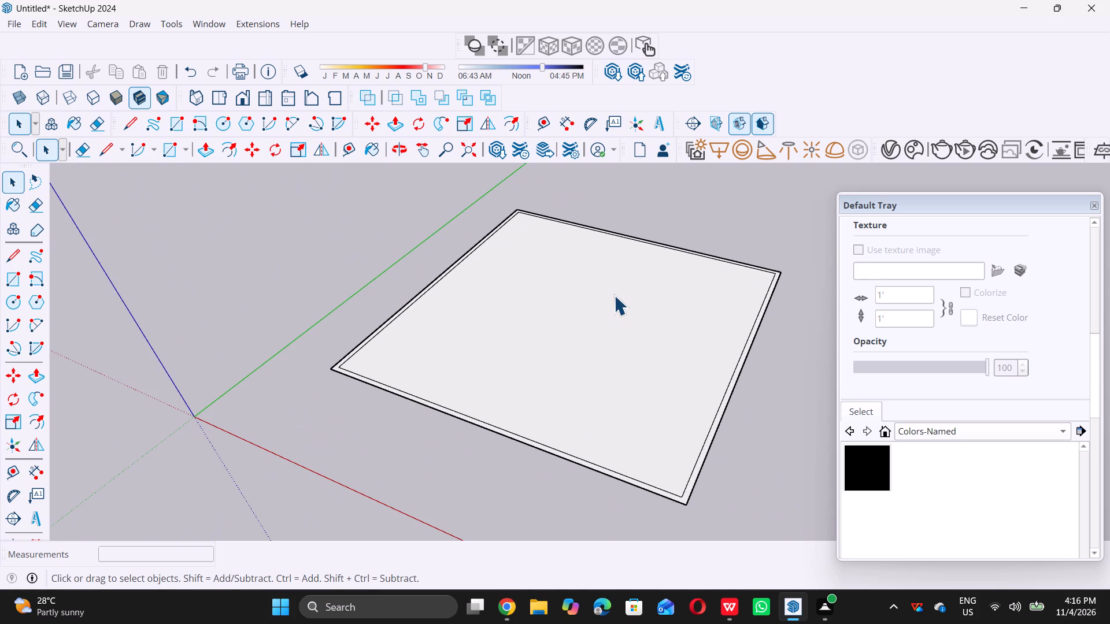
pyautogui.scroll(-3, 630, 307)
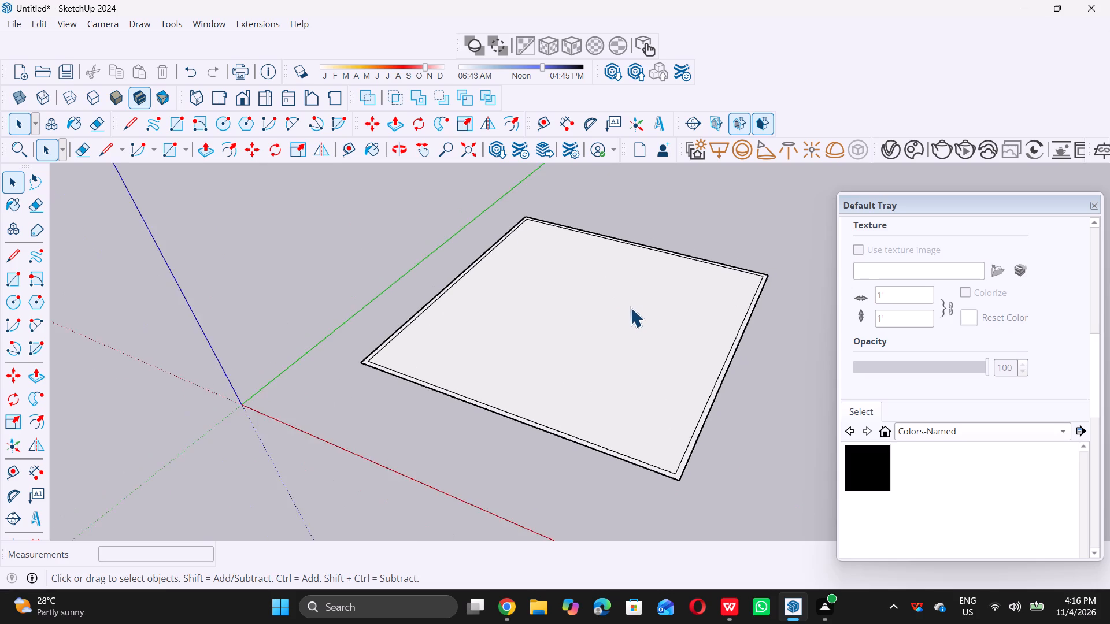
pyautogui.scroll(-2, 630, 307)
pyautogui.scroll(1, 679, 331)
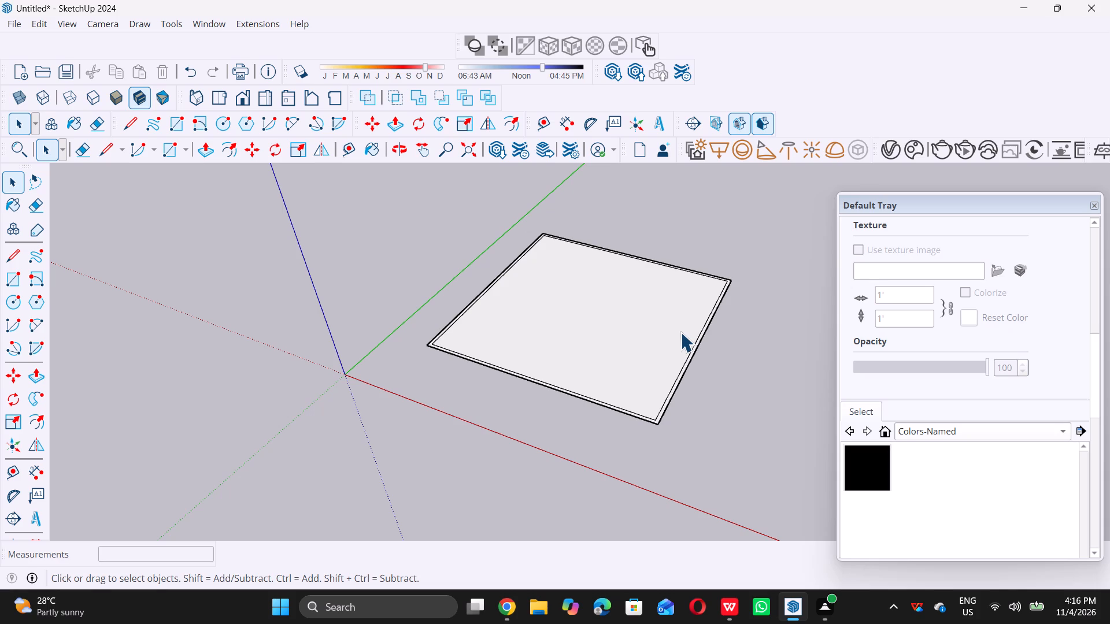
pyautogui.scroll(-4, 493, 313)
# Draw a 9" line parallel to the red axis, from the inner border corner nearest the origin to the outer edge.
pyautogui.moveTo(469, 333); pyautogui.dragTo(457, 376, button='middle')
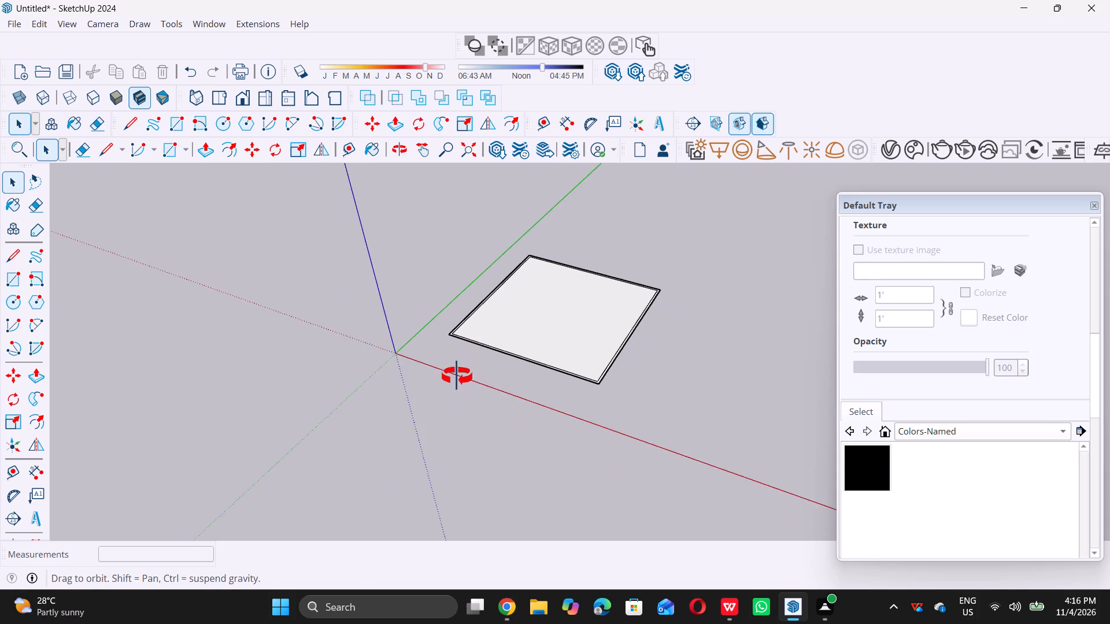
pyautogui.moveTo(457, 376); pyautogui.dragTo(454, 394, button='middle')
pyautogui.scroll(6, 457, 342)
pyautogui.scroll(4, 417, 307)
pyautogui.scroll(8, 449, 343)
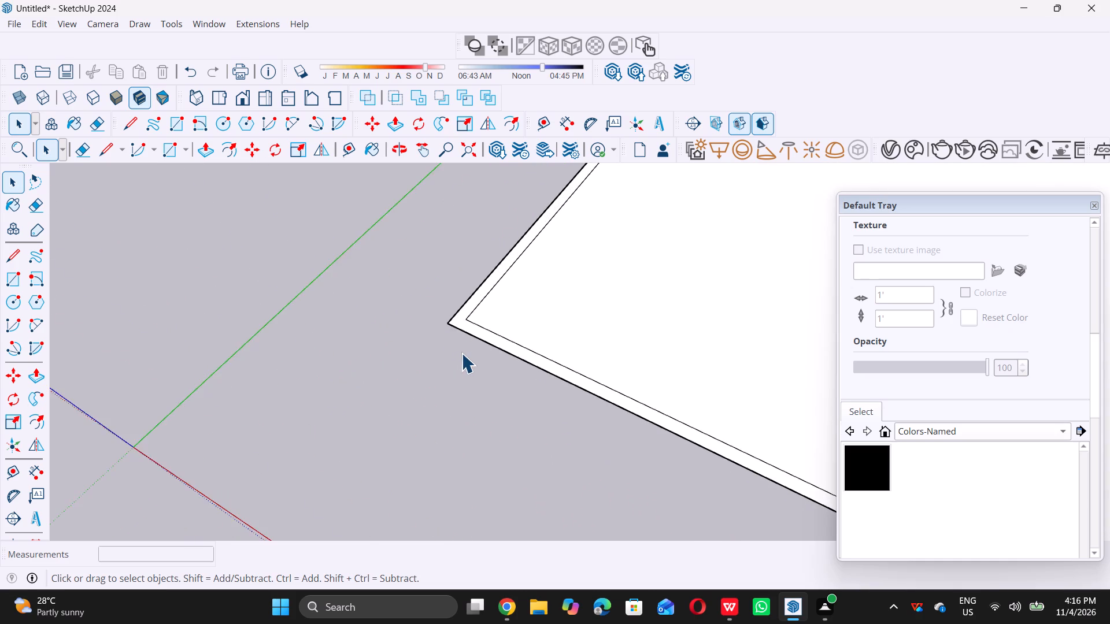
pyautogui.scroll(3, 461, 353)
pyautogui.press('l')
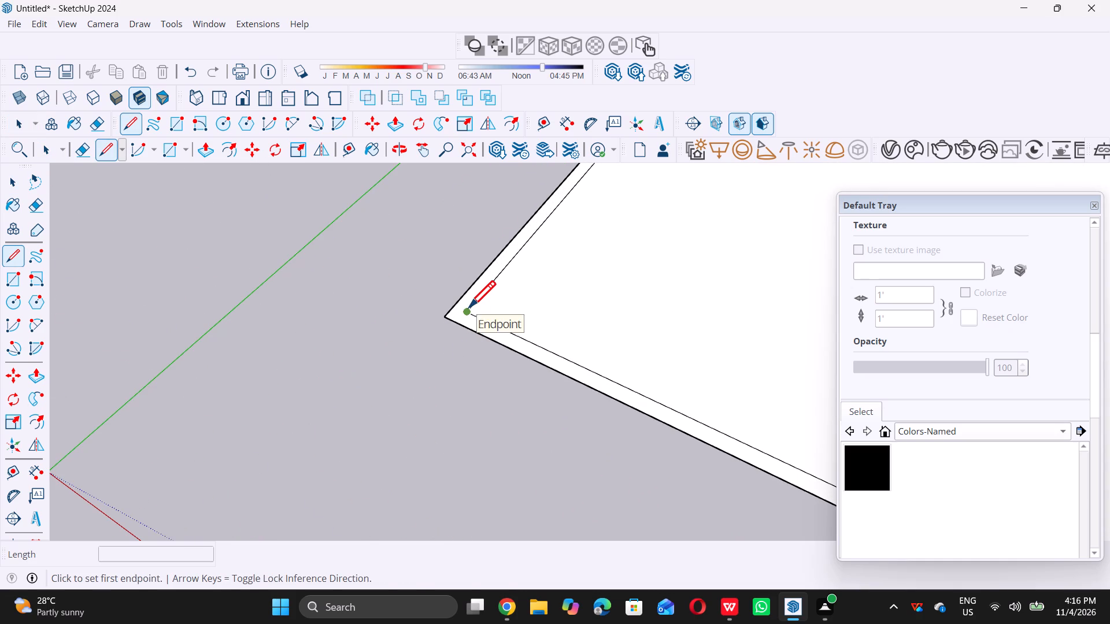
pyautogui.click(469, 307)
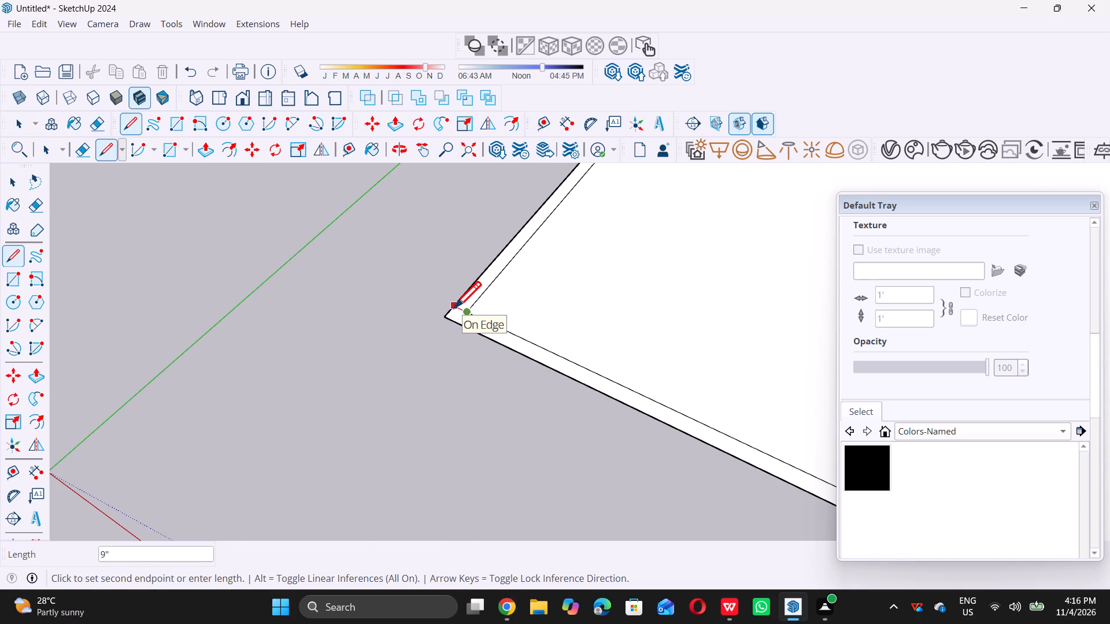
pyautogui.scroll(5, 454, 307)
pyautogui.doubleClick(453, 307)
pyautogui.press('space')
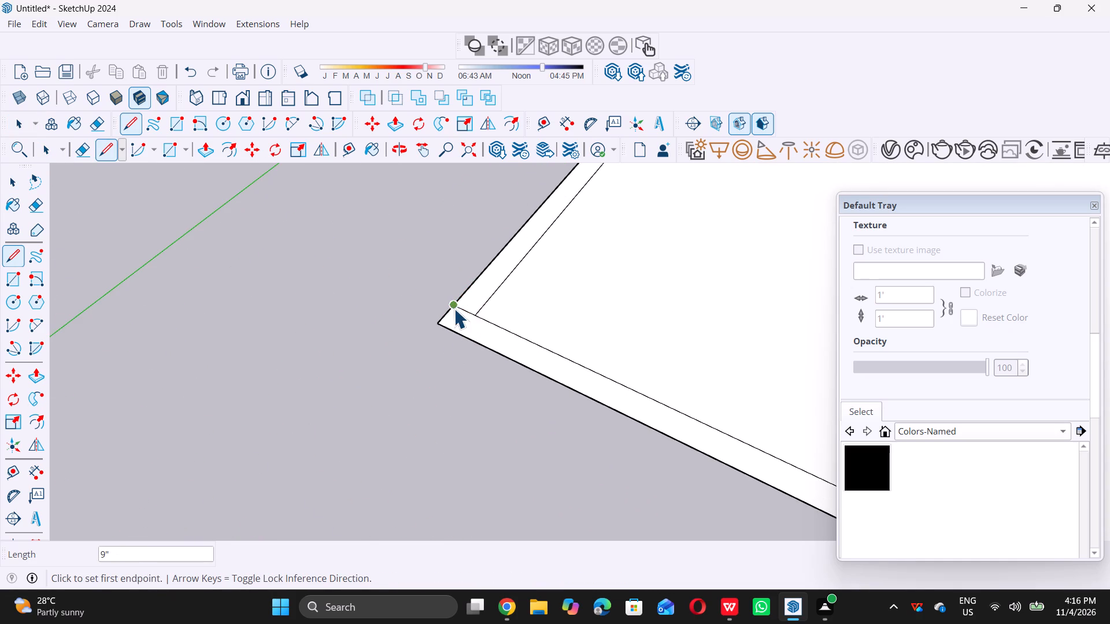
# Draw a 9" line from the inner corner at the other end of the red-axis side to the outer edge, extending the inner line.
pyautogui.scroll(-14, 453, 309)
pyautogui.scroll(-9, 439, 324)
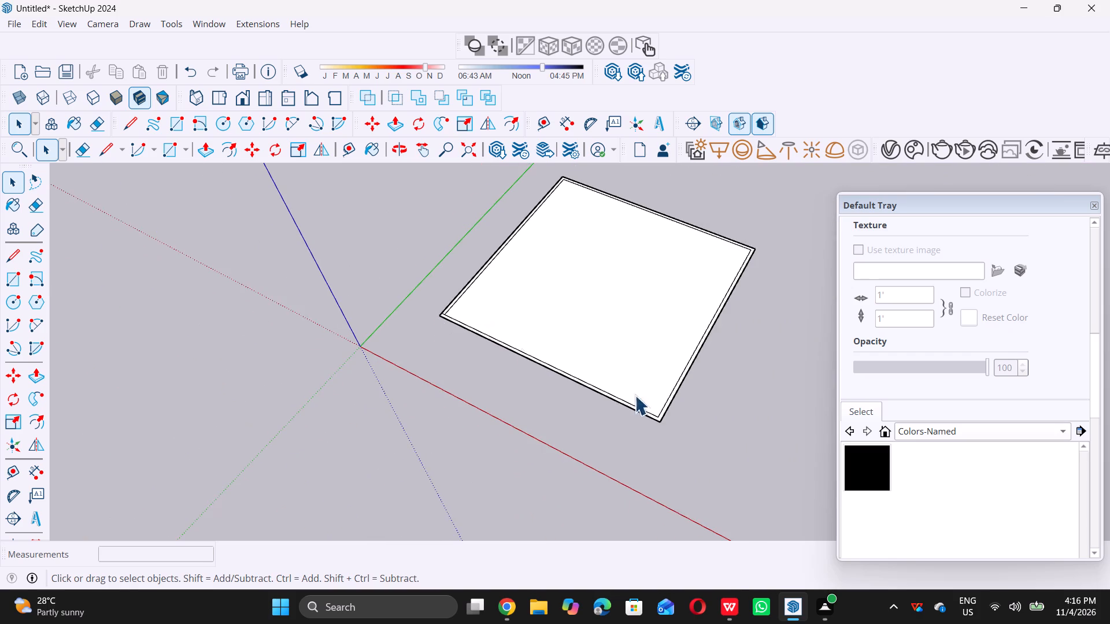
pyautogui.scroll(14, 675, 421)
pyautogui.press('l')
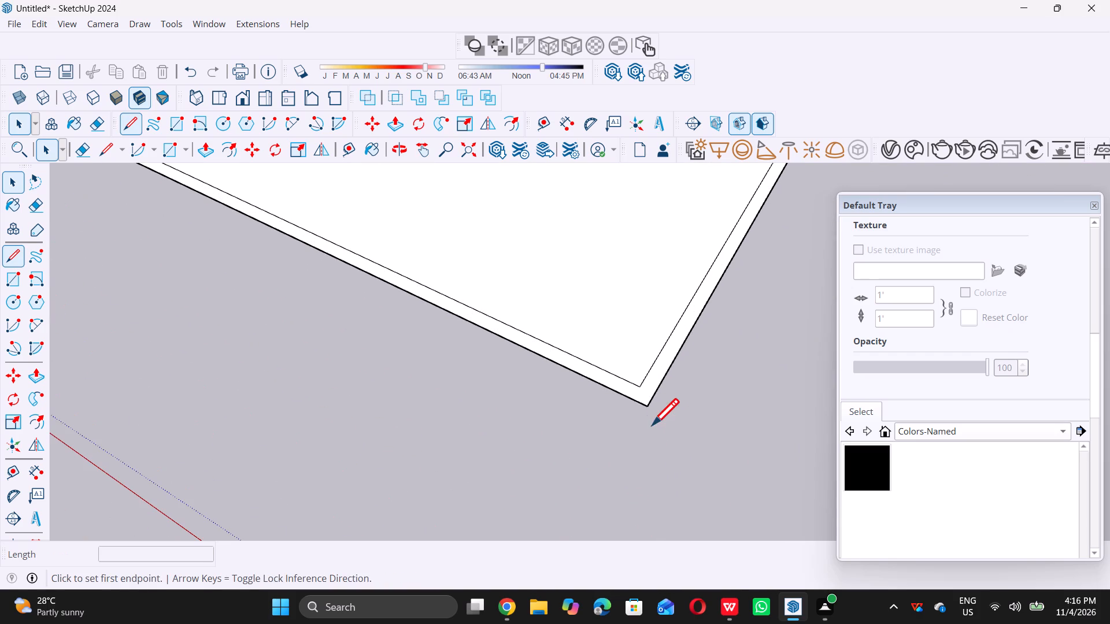
pyautogui.click(642, 380)
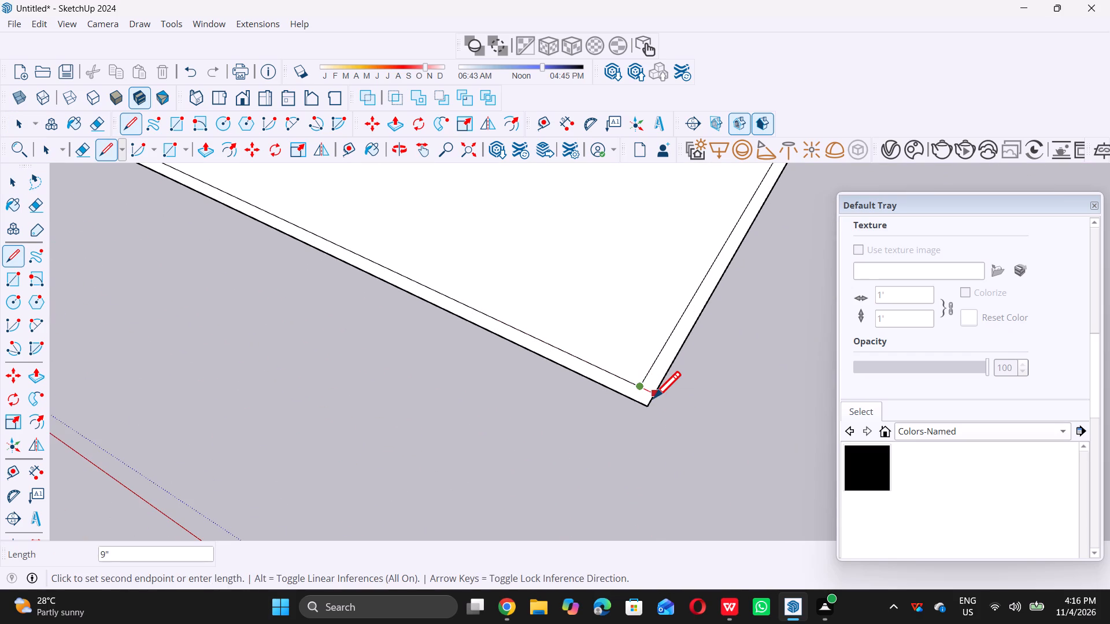
pyautogui.tripleClick(654, 398)
pyautogui.press('space')
# Place a guide line 3' inward from the square's outer edge that runs alongside the green axis.
pyautogui.scroll(-11, 654, 407)
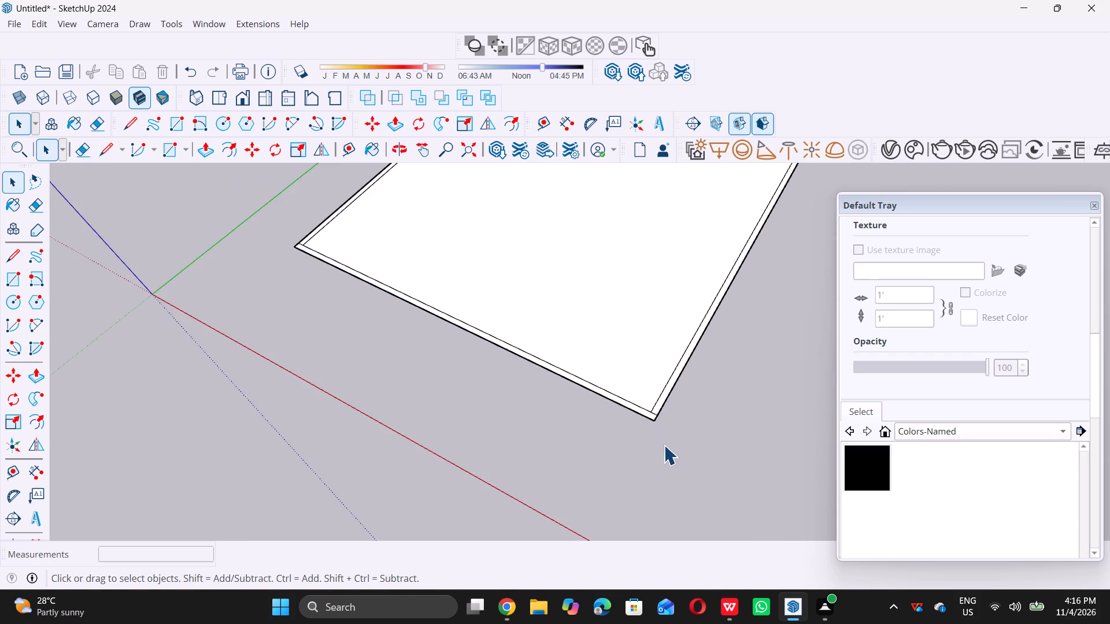
pyautogui.scroll(-8, 664, 445)
pyautogui.scroll(-4, 516, 428)
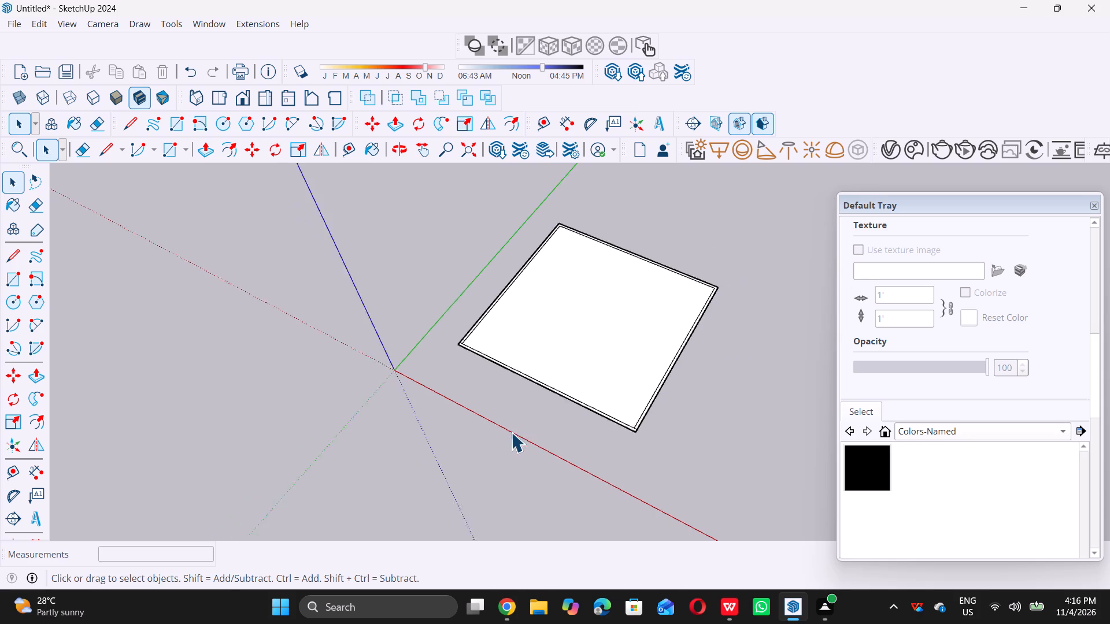
pyautogui.moveTo(510, 433); pyautogui.dragTo(523, 368, button='middle')
pyautogui.scroll(6, 497, 377)
pyautogui.moveTo(449, 328); pyautogui.dragTo(445, 380, button='middle')
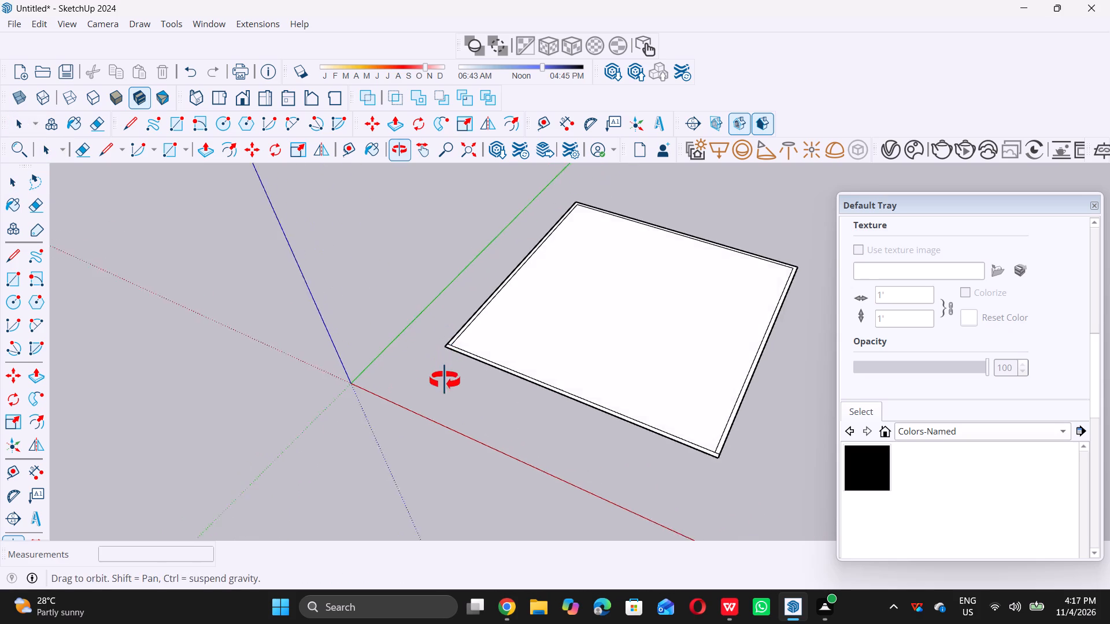
pyautogui.moveTo(445, 380); pyautogui.dragTo(441, 385, button='middle')
pyautogui.scroll(19, 447, 354)
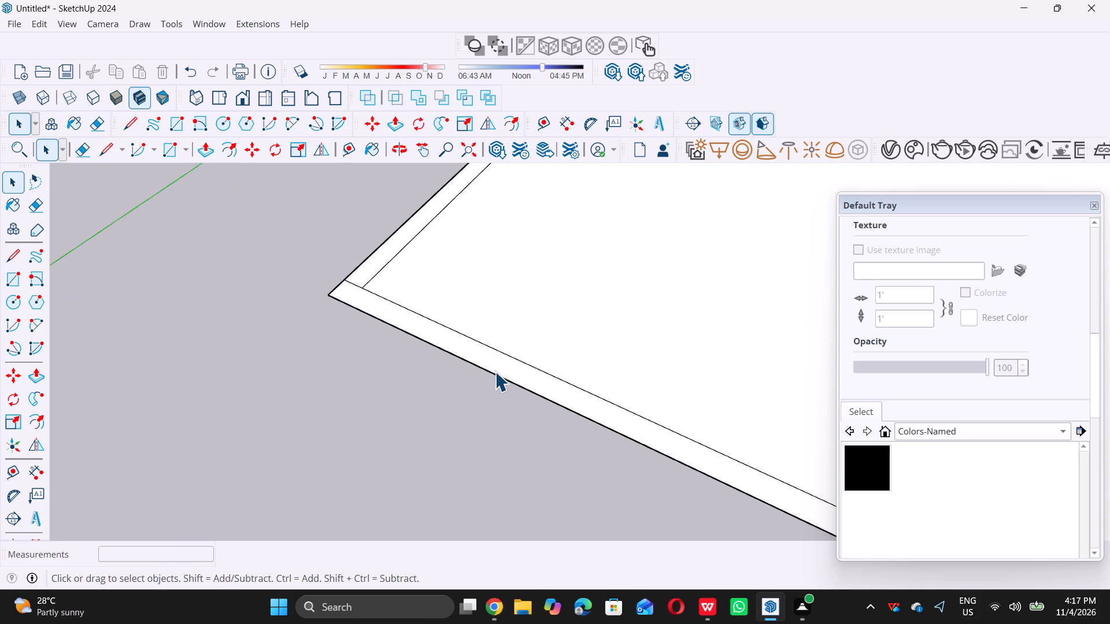
pyautogui.press('t')
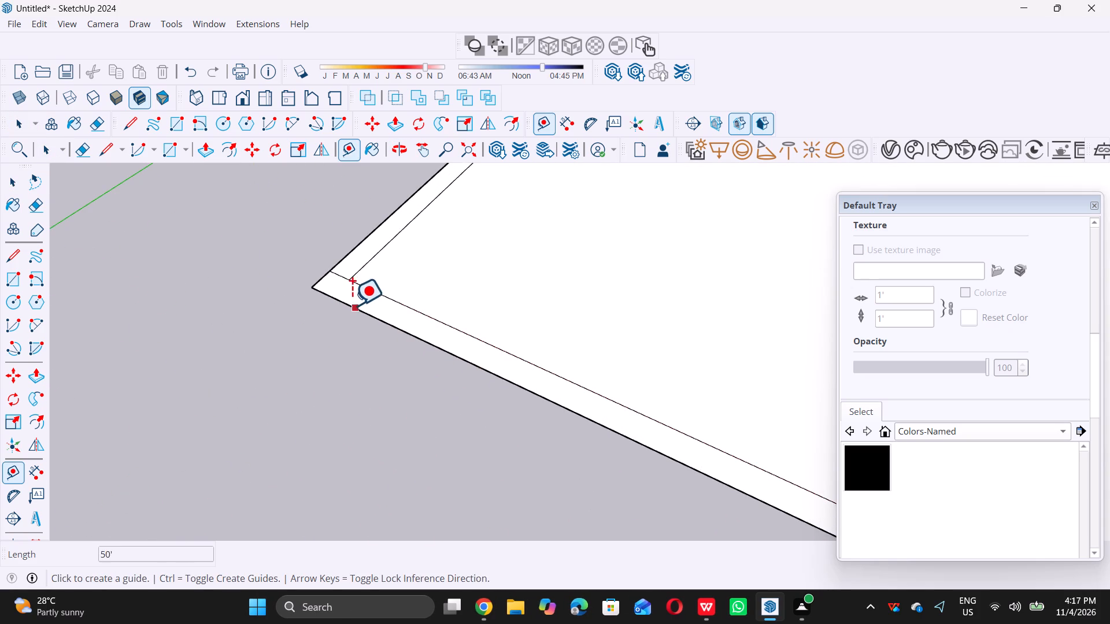
pyautogui.scroll(5, 328, 295)
pyautogui.click(317, 266)
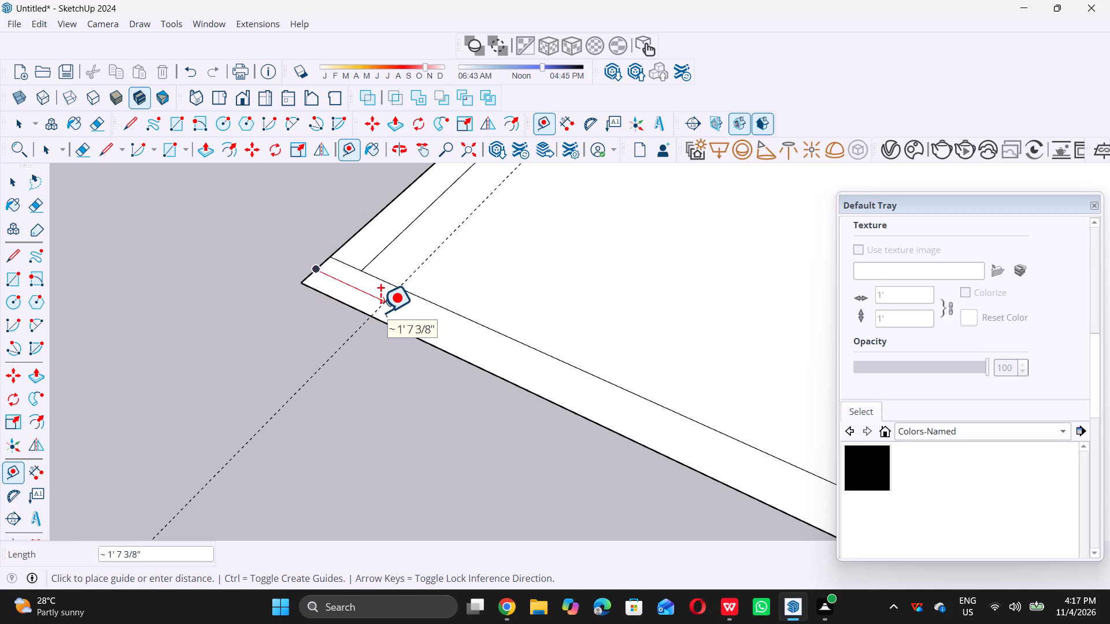
pyautogui.write("3'")
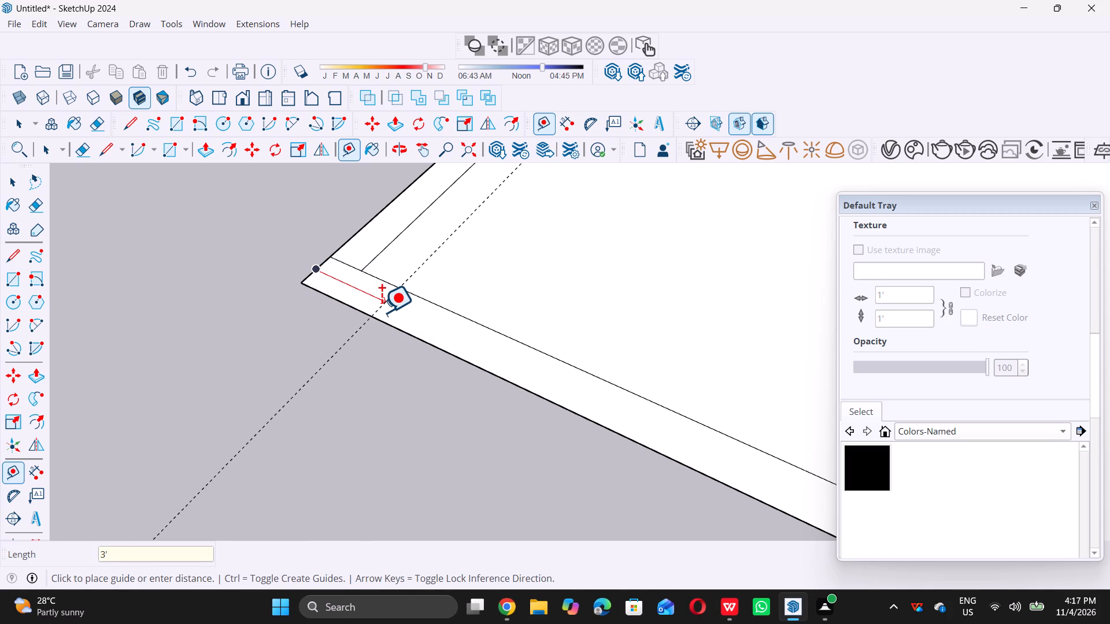
pyautogui.press('Return')
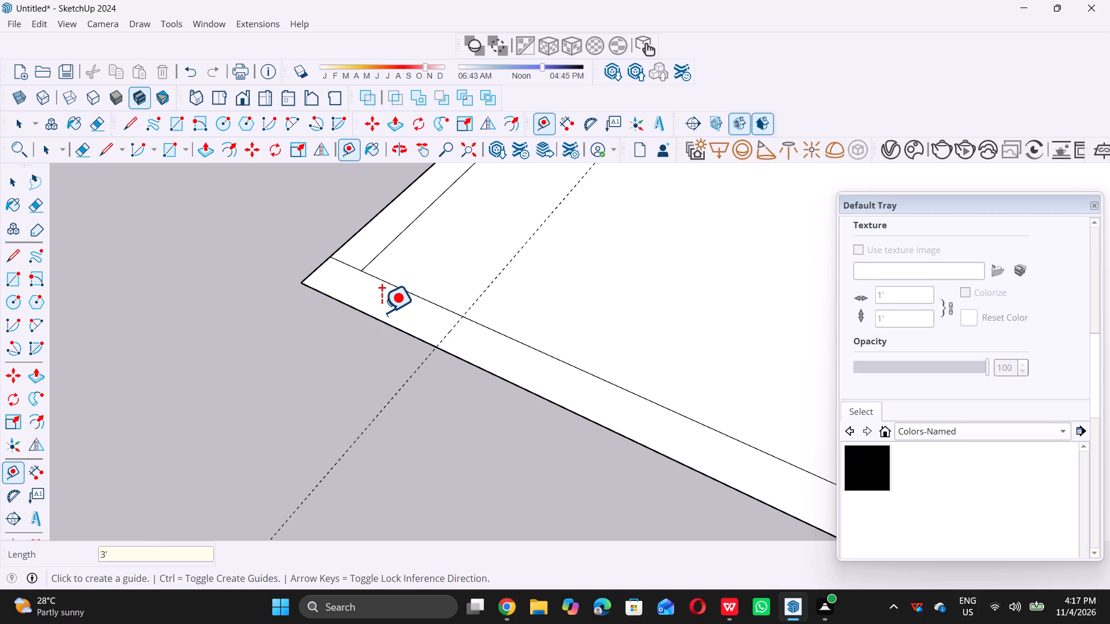
pyautogui.press('space')
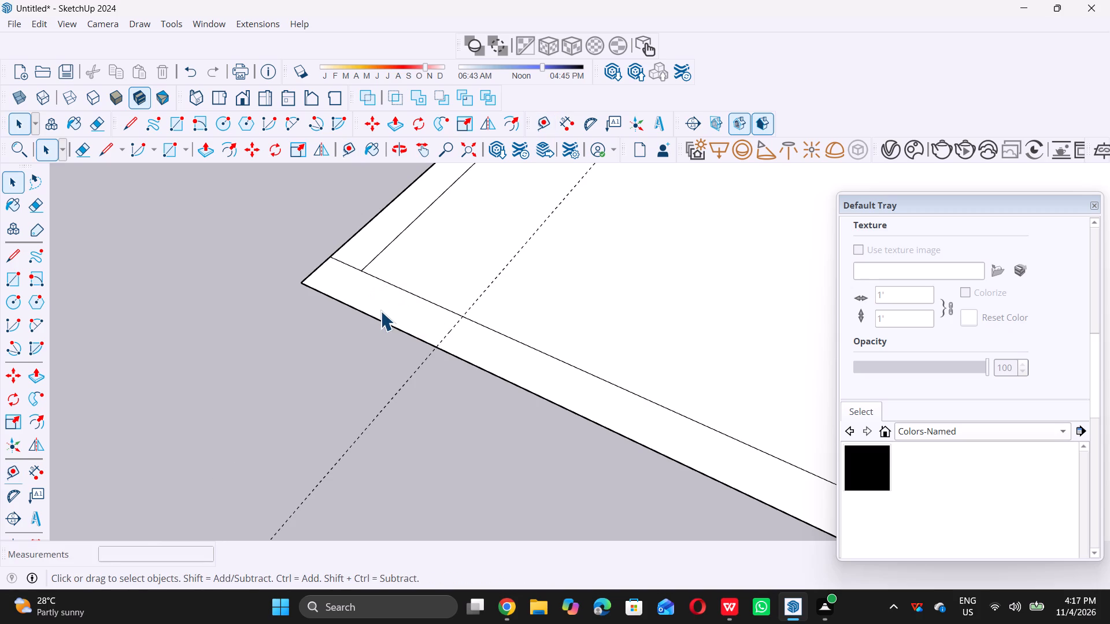
# Draw a 9" line across the border strip on the red-axis side, along the 3' guide.
pyautogui.press('l')
pyautogui.click(434, 347)
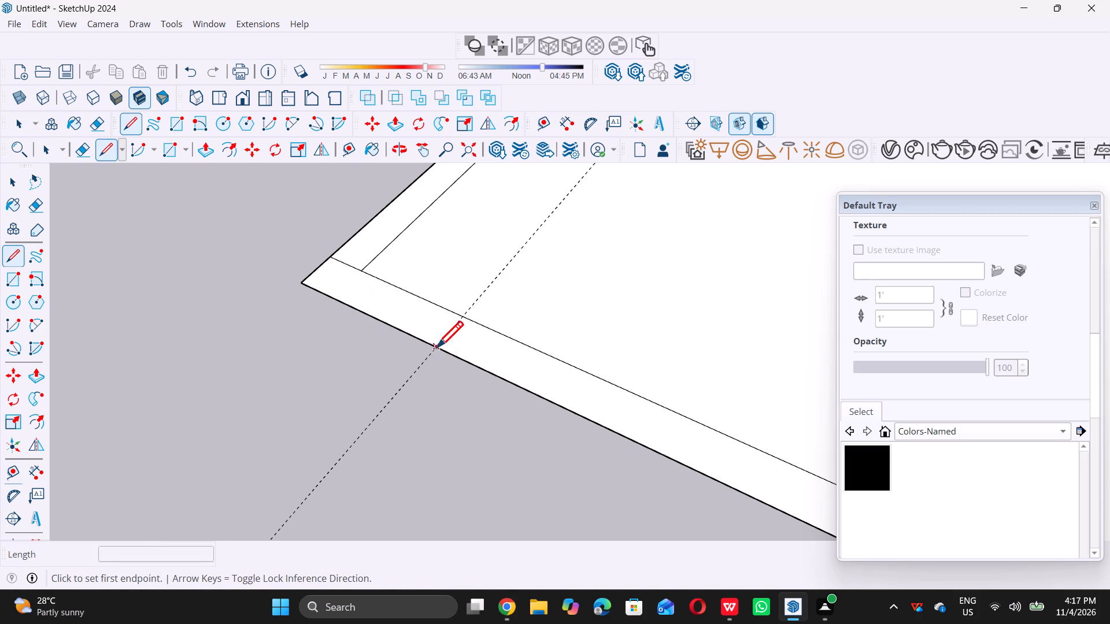
pyautogui.doubleClick(460, 320)
pyautogui.press('space')
# Place a second parallel guide line 10' further into the square from the 3' guide.
pyautogui.scroll(-15, 457, 325)
pyautogui.scroll(-6, 455, 336)
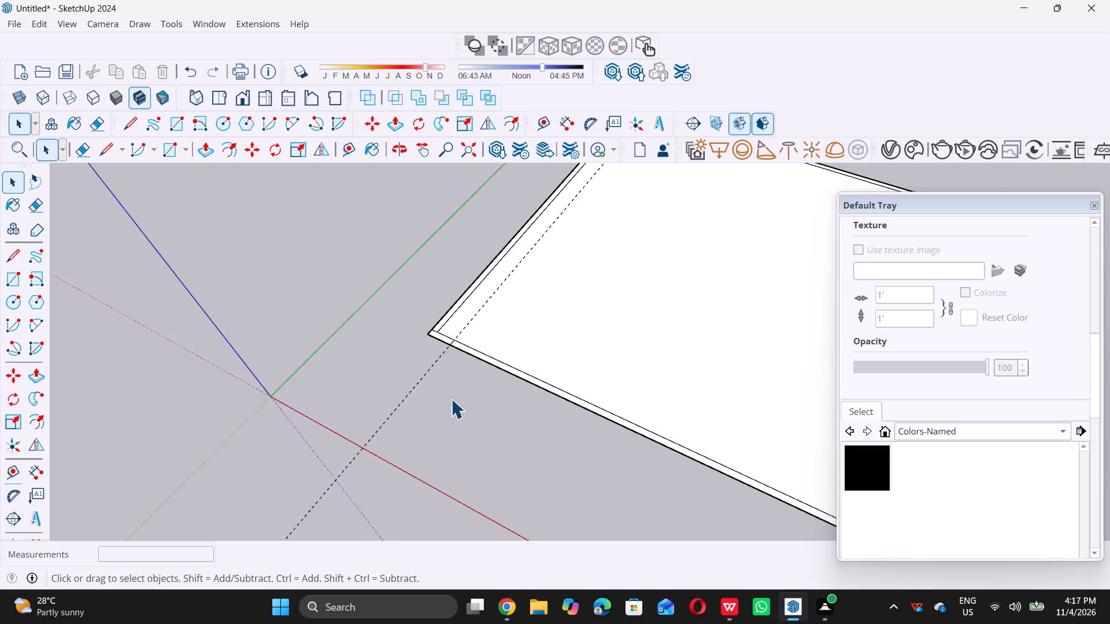
pyautogui.scroll(-11, 452, 399)
pyautogui.moveTo(479, 451); pyautogui.dragTo(547, 433, button='middle')
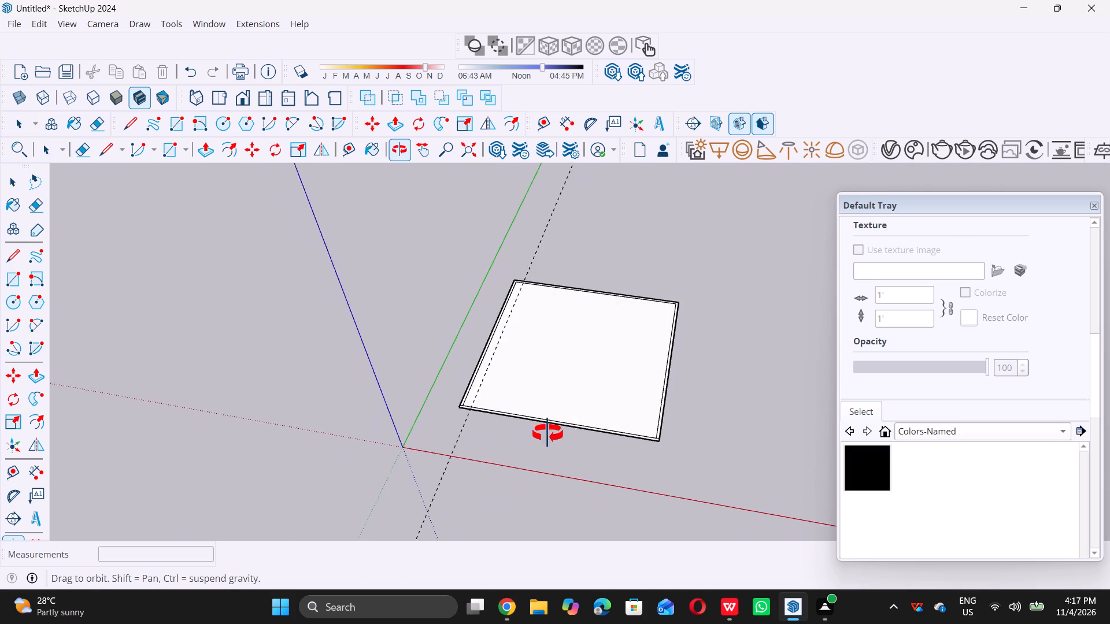
pyautogui.moveTo(547, 433); pyautogui.dragTo(530, 451, button='middle')
pyautogui.scroll(4, 508, 431)
pyautogui.scroll(9, 469, 396)
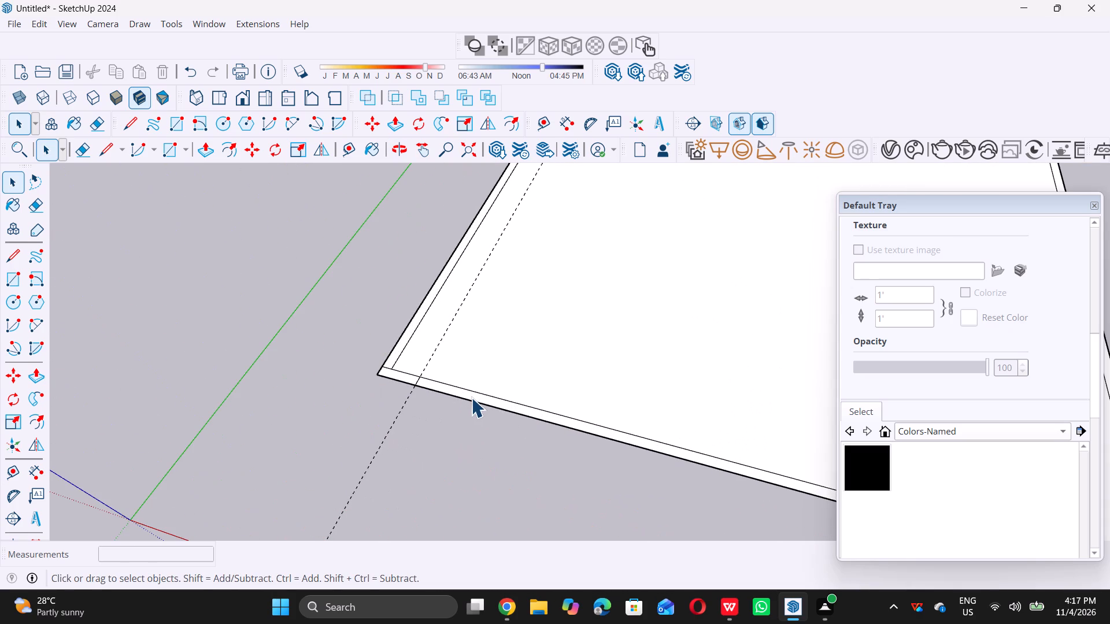
pyautogui.press('t')
pyautogui.click(469, 291)
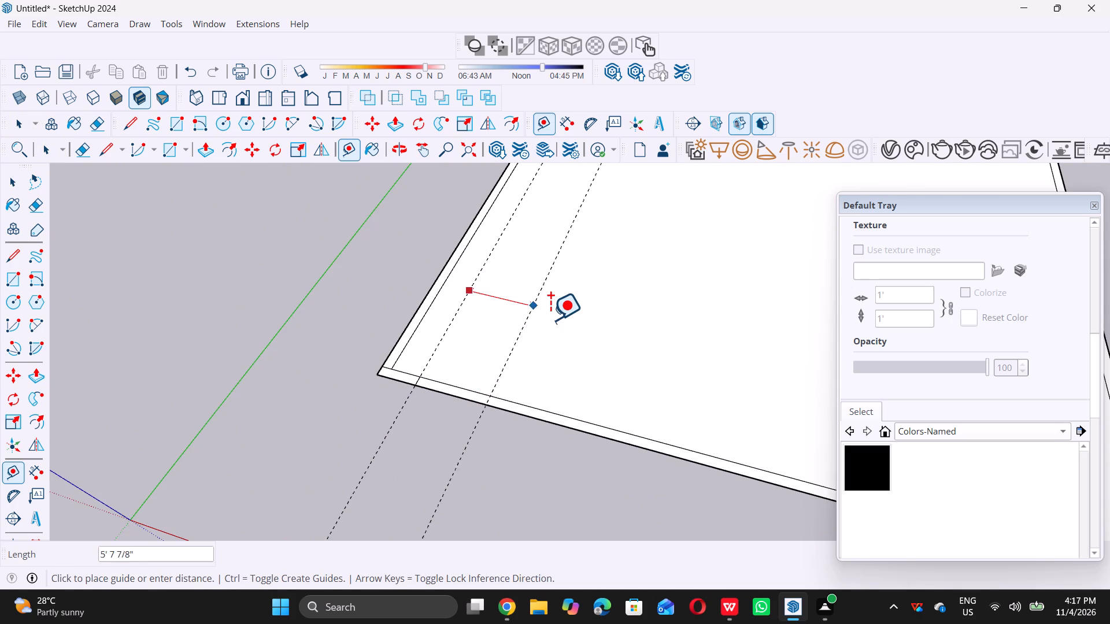
pyautogui.write('10')
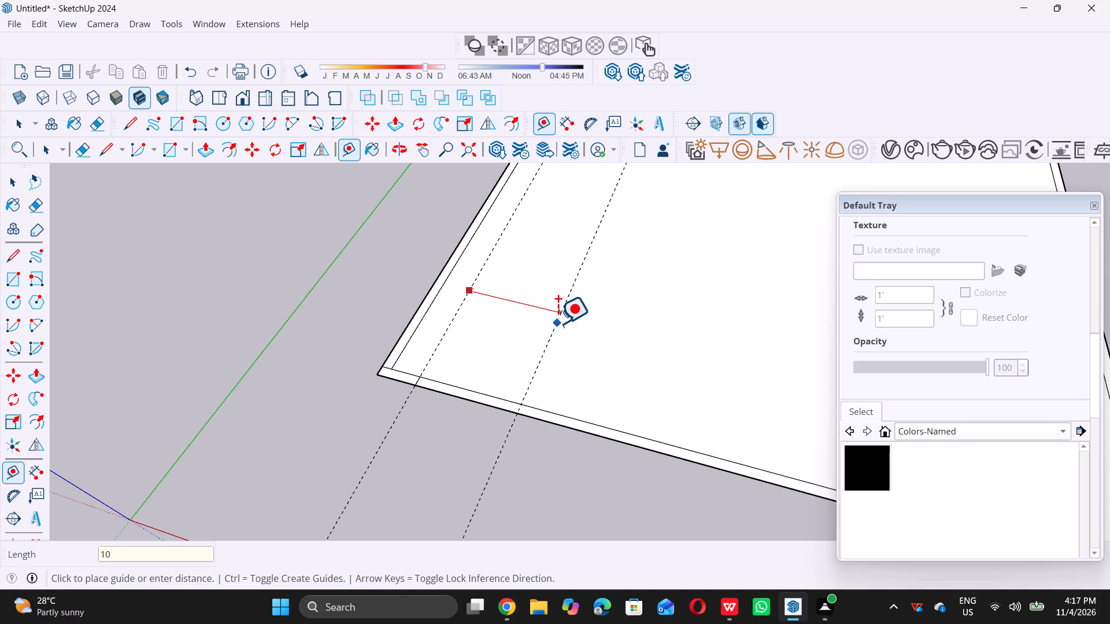
pyautogui.press("'")
pyautogui.press('Return')
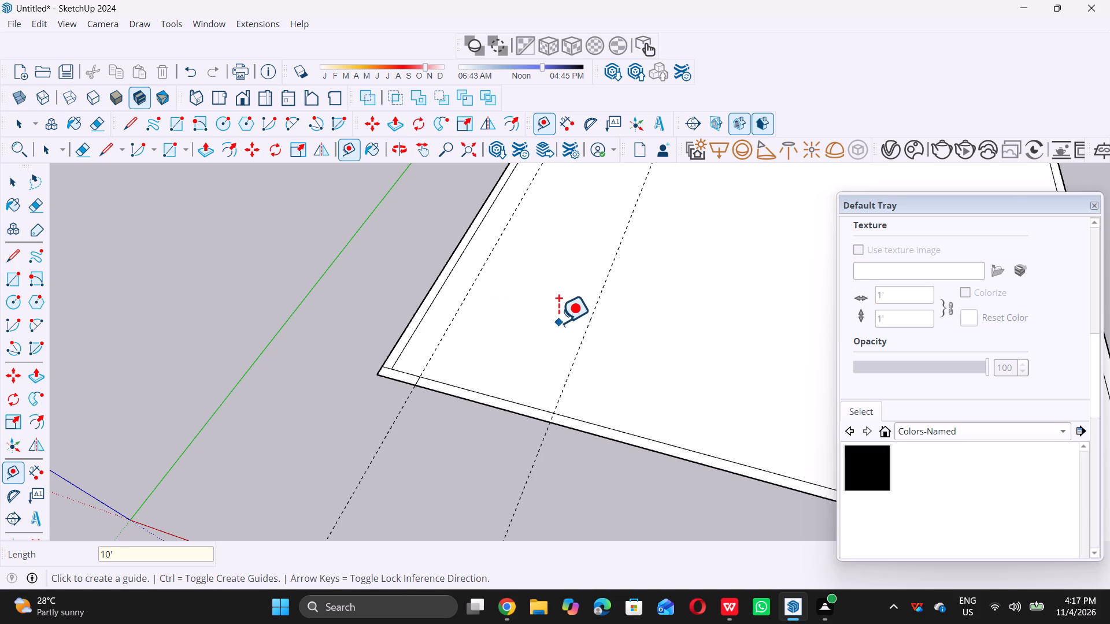
pyautogui.scroll(-10, 521, 314)
pyautogui.scroll(3, 564, 315)
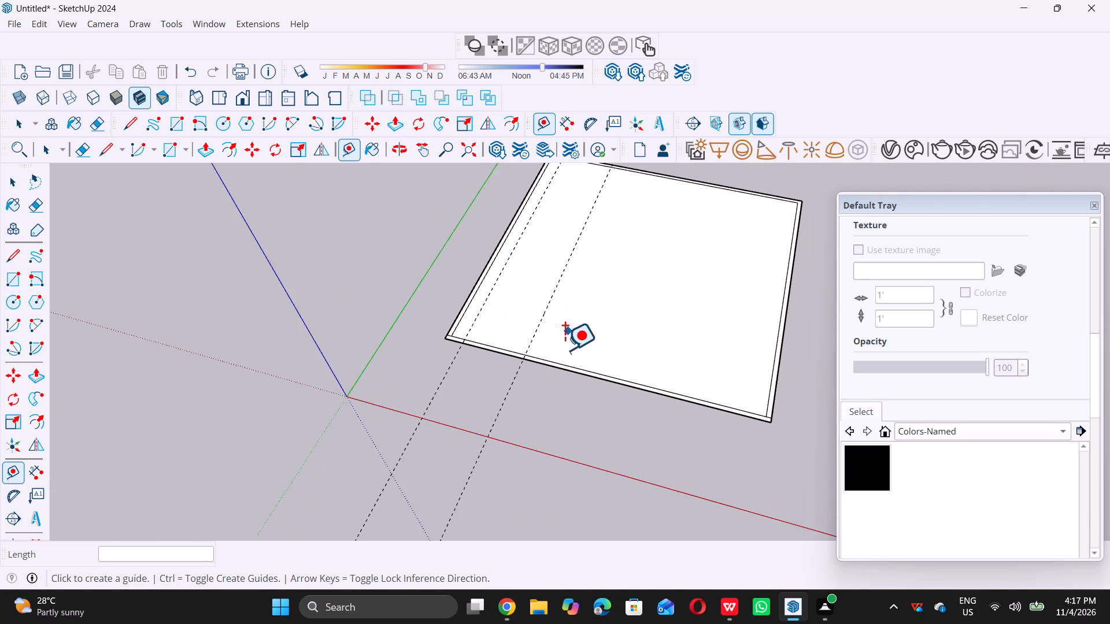
pyautogui.scroll(-5, 530, 326)
pyautogui.scroll(9, 535, 368)
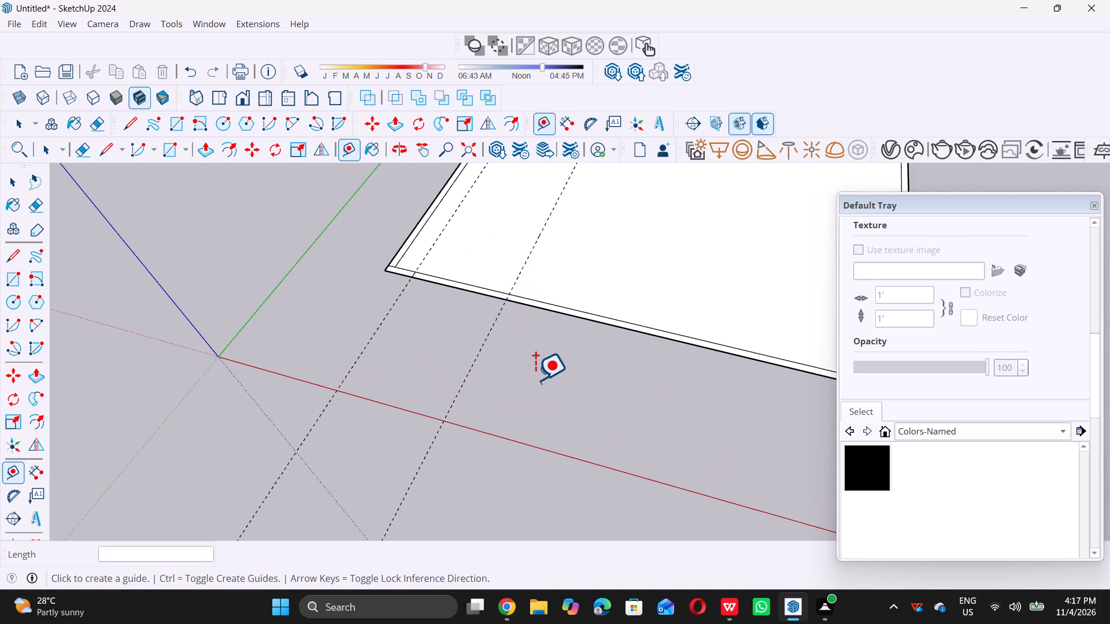
pyautogui.press('space')
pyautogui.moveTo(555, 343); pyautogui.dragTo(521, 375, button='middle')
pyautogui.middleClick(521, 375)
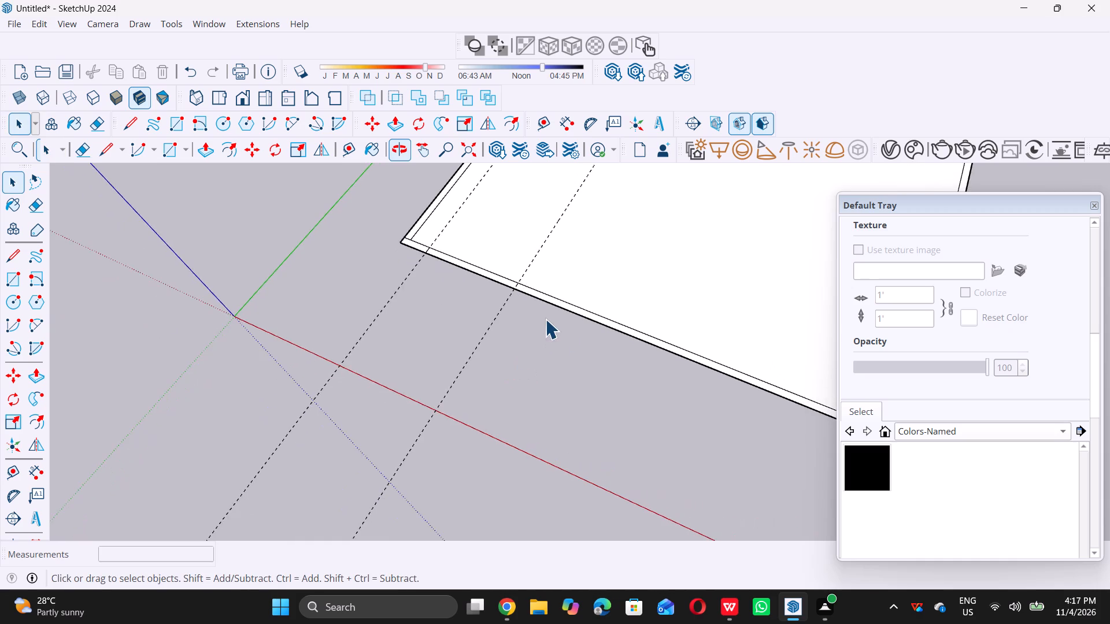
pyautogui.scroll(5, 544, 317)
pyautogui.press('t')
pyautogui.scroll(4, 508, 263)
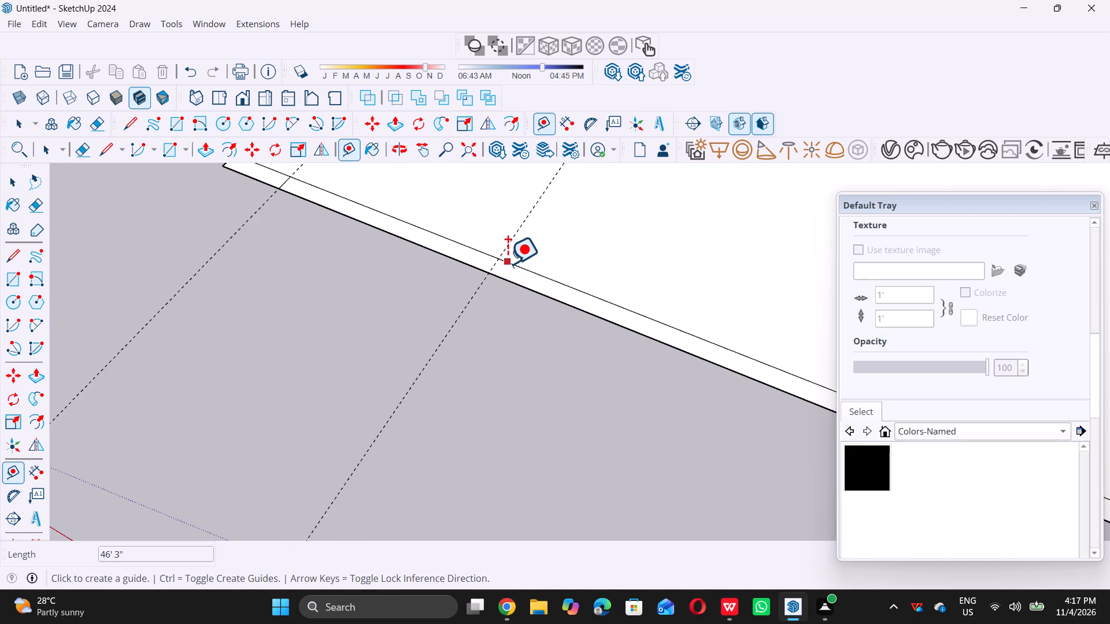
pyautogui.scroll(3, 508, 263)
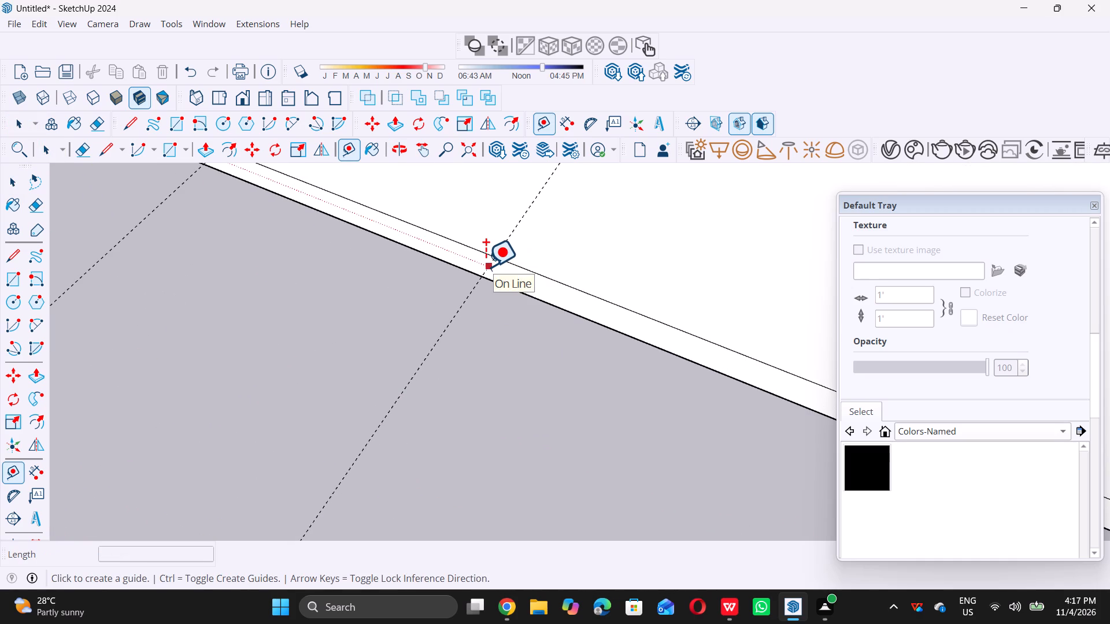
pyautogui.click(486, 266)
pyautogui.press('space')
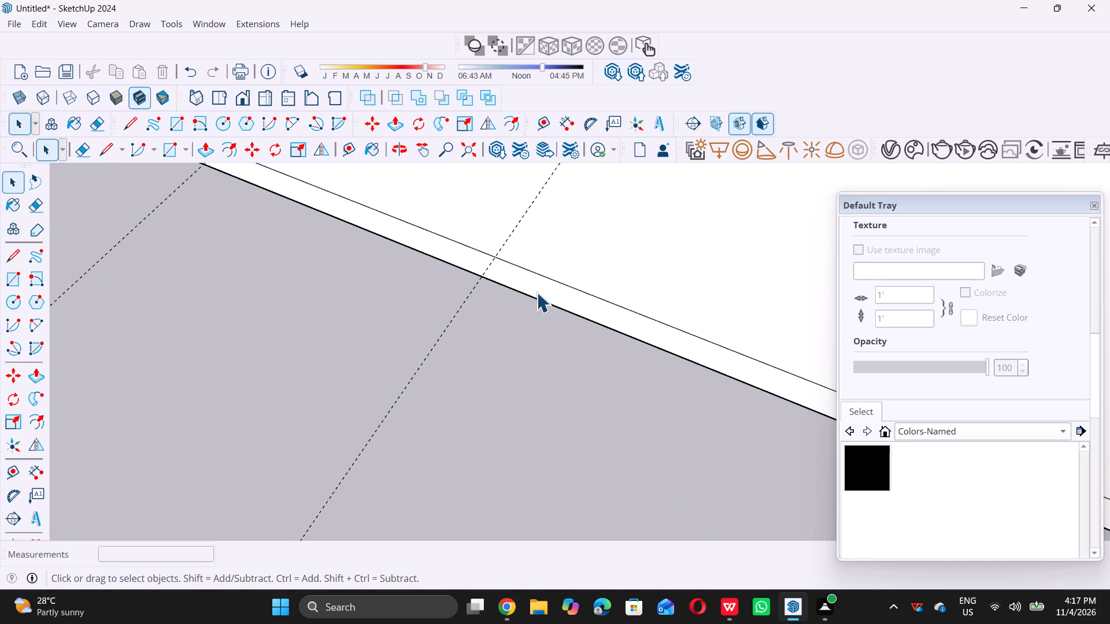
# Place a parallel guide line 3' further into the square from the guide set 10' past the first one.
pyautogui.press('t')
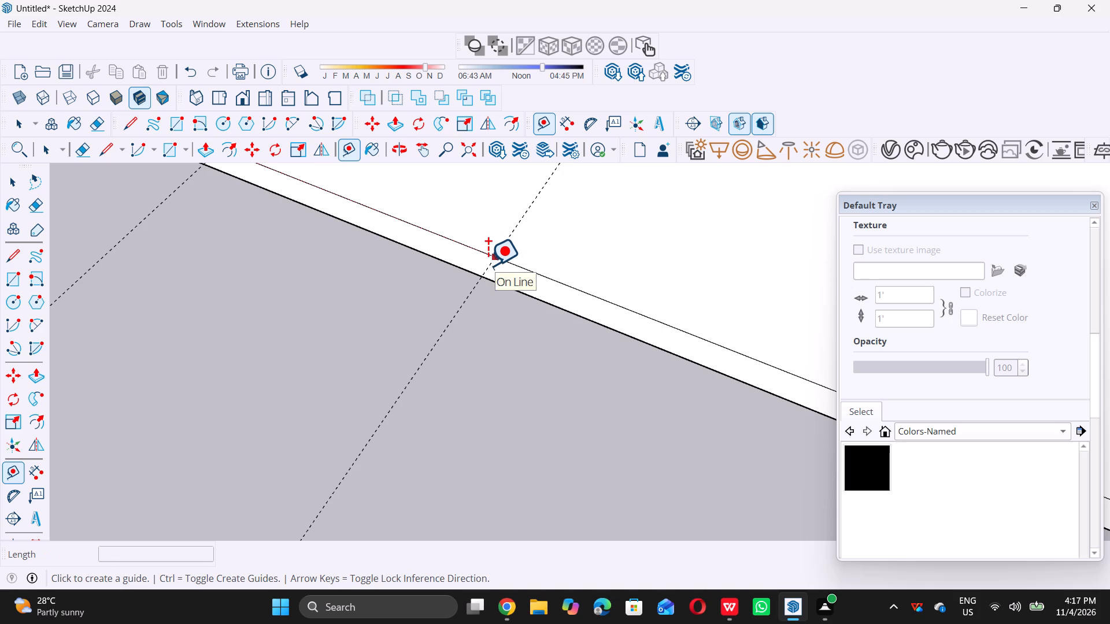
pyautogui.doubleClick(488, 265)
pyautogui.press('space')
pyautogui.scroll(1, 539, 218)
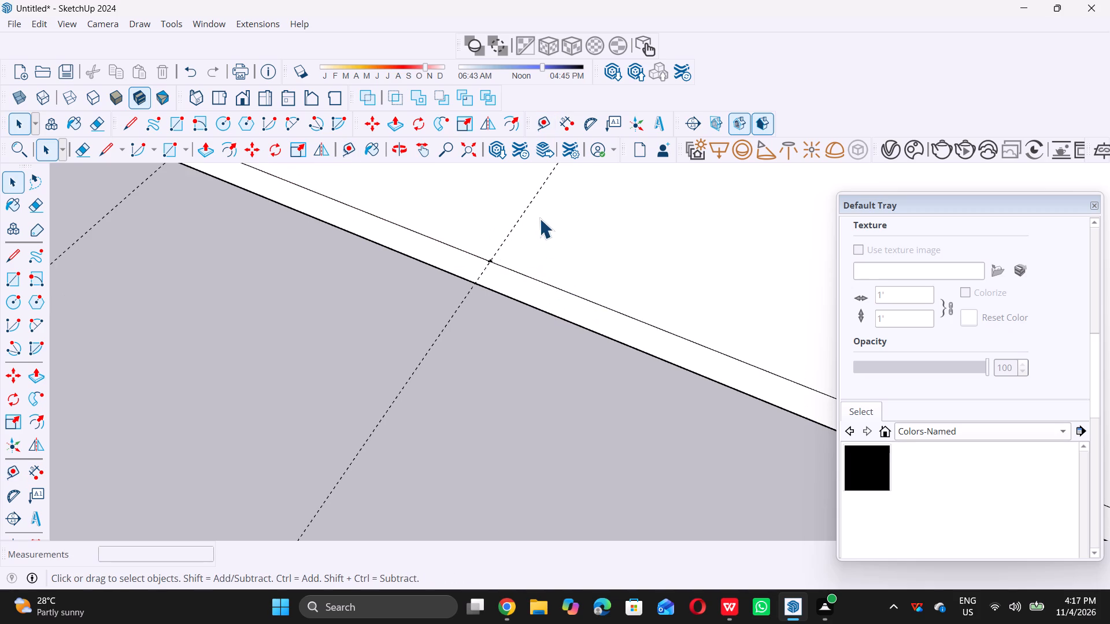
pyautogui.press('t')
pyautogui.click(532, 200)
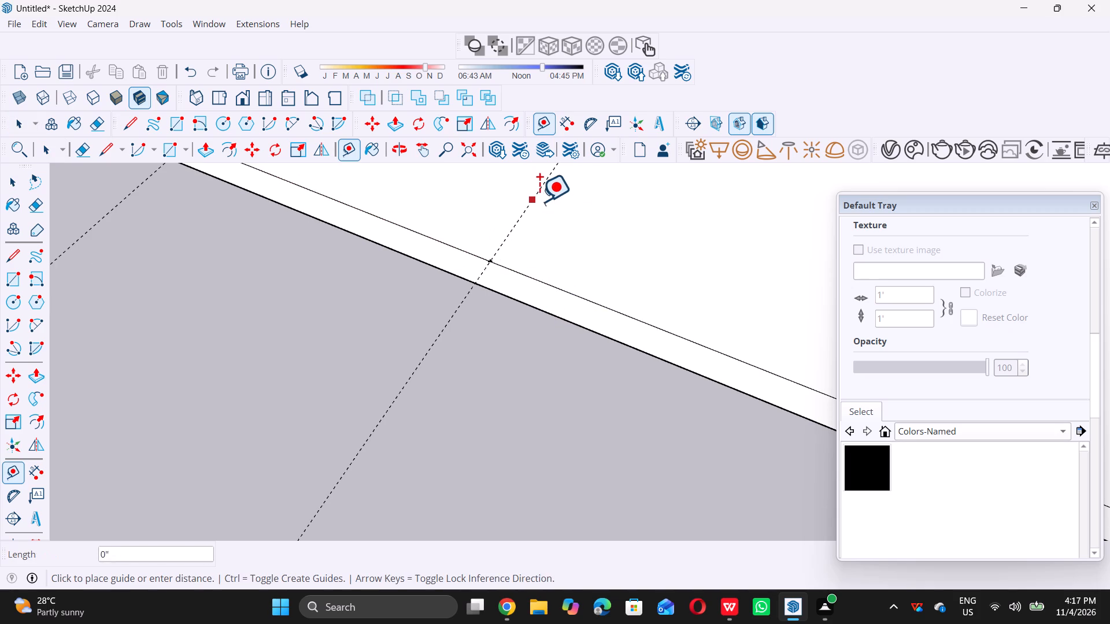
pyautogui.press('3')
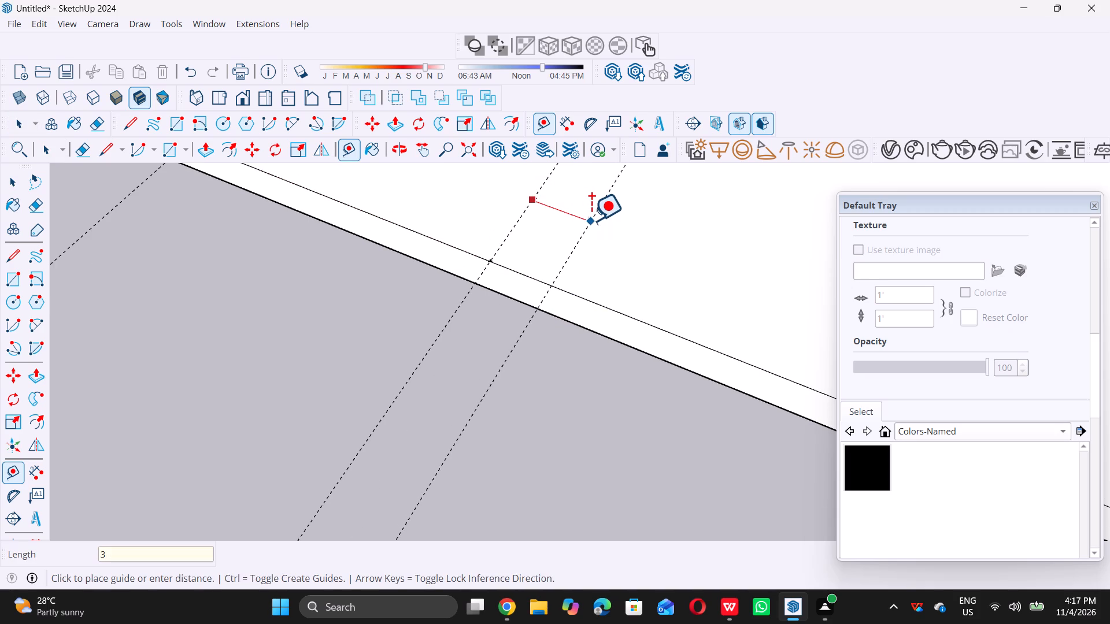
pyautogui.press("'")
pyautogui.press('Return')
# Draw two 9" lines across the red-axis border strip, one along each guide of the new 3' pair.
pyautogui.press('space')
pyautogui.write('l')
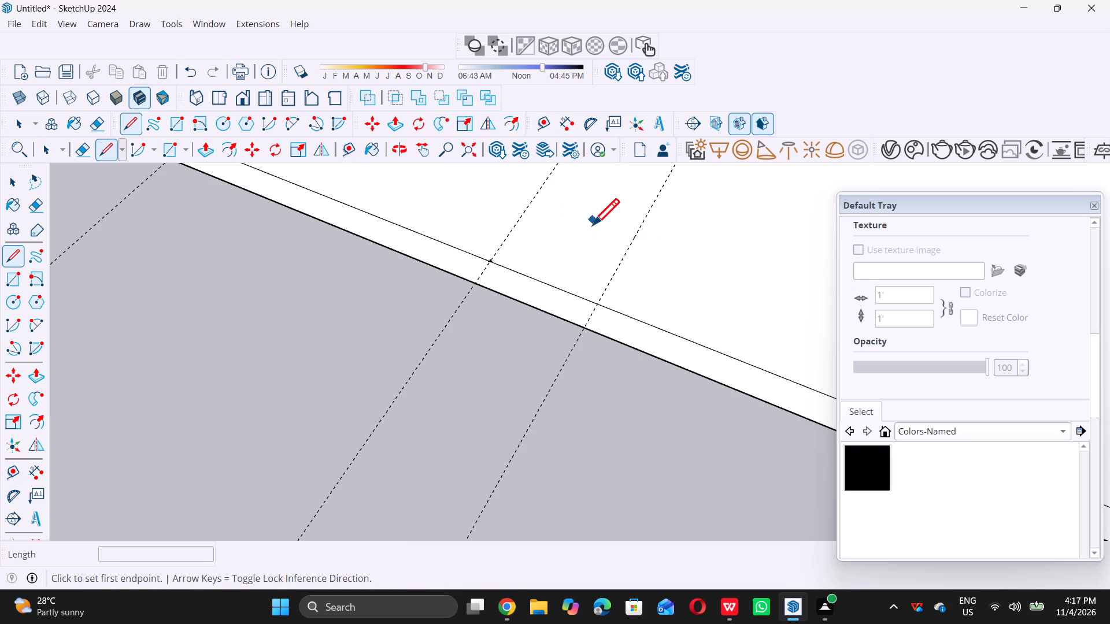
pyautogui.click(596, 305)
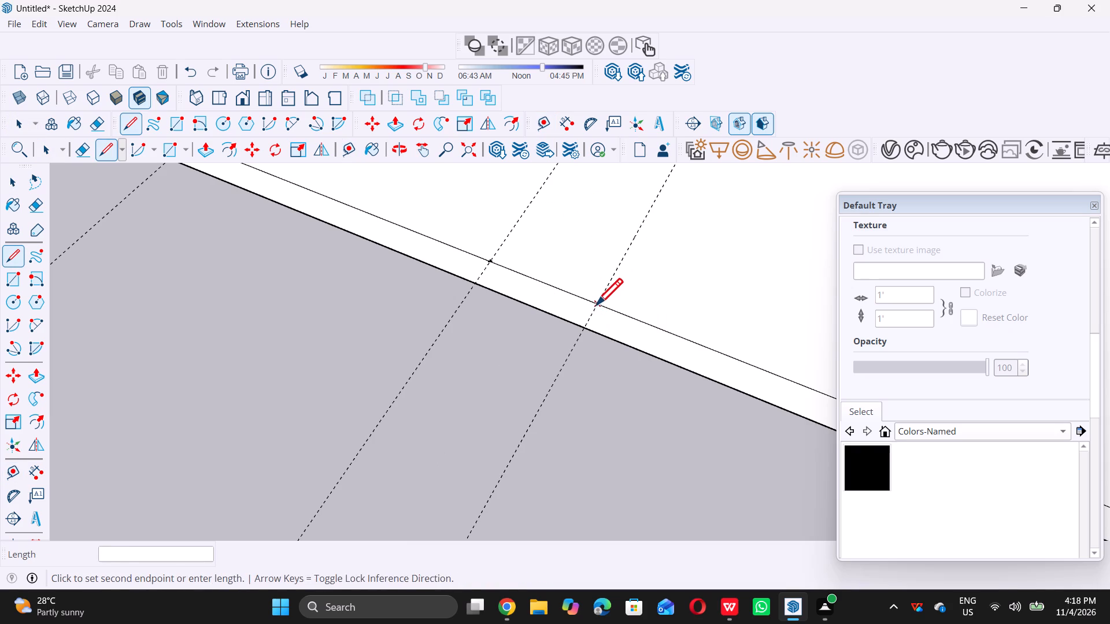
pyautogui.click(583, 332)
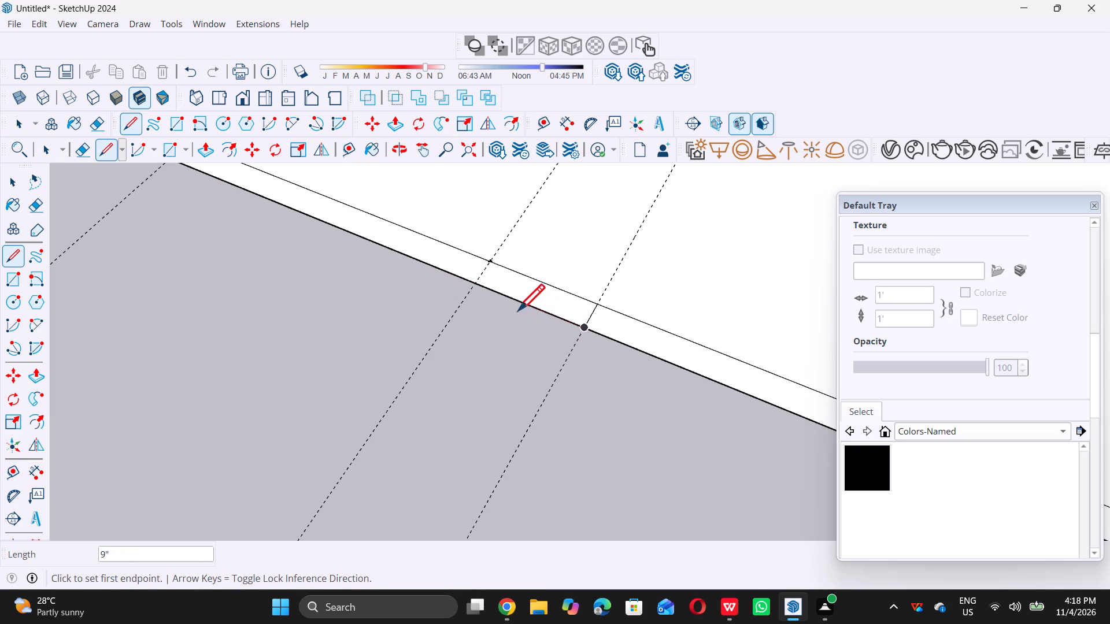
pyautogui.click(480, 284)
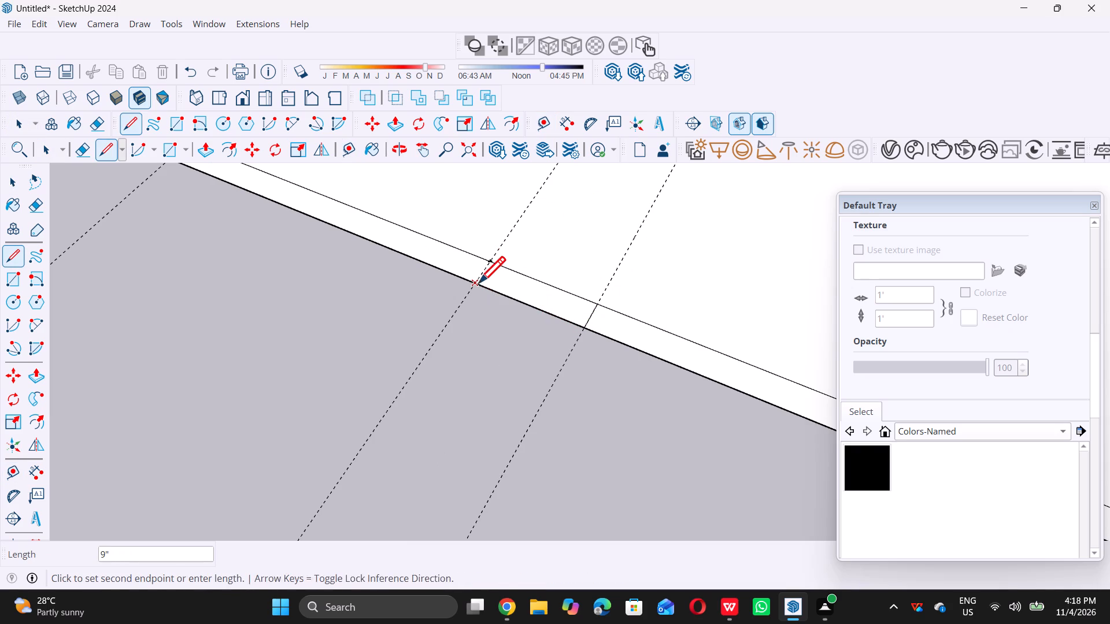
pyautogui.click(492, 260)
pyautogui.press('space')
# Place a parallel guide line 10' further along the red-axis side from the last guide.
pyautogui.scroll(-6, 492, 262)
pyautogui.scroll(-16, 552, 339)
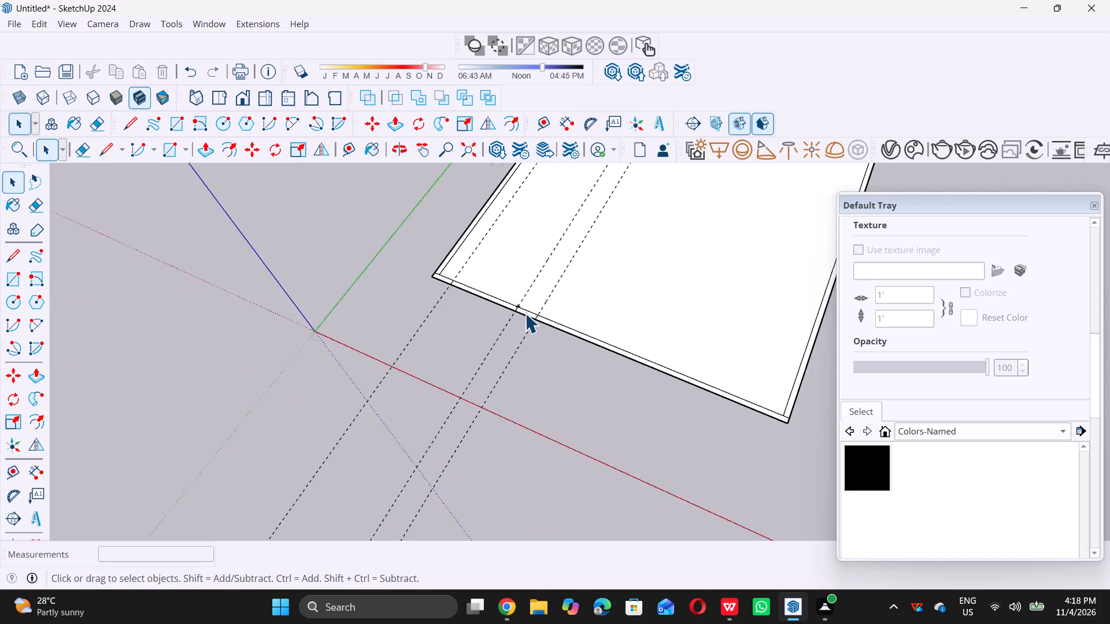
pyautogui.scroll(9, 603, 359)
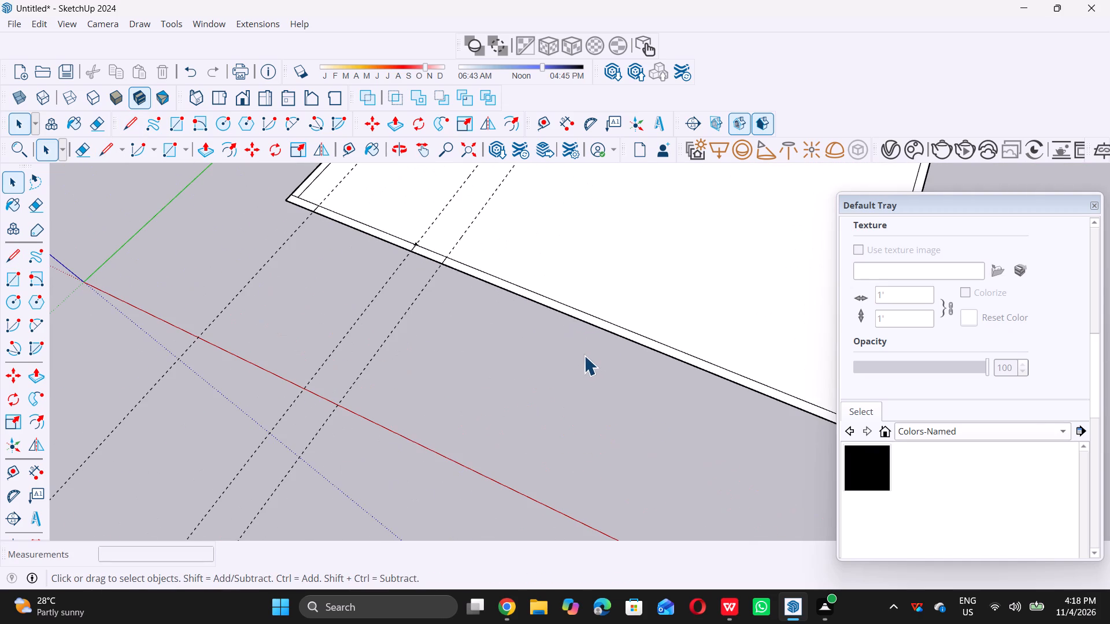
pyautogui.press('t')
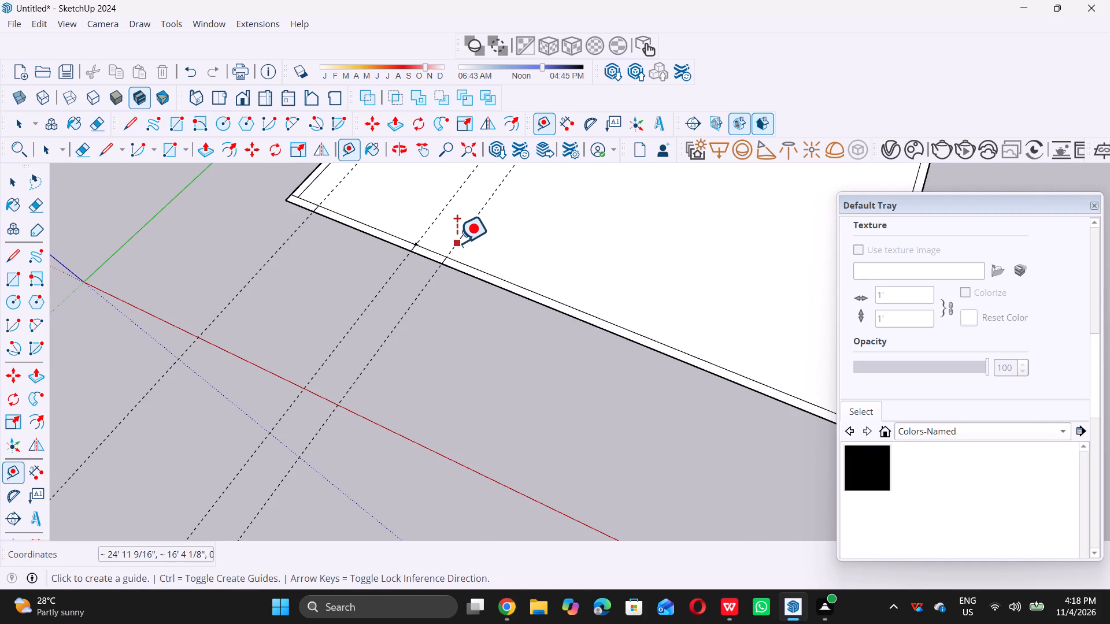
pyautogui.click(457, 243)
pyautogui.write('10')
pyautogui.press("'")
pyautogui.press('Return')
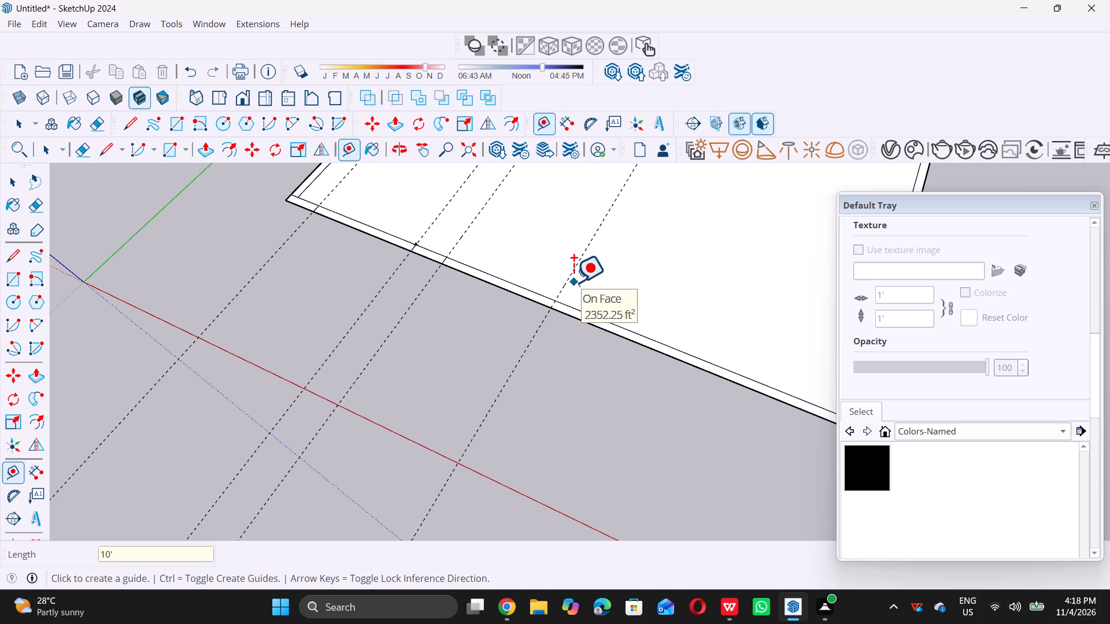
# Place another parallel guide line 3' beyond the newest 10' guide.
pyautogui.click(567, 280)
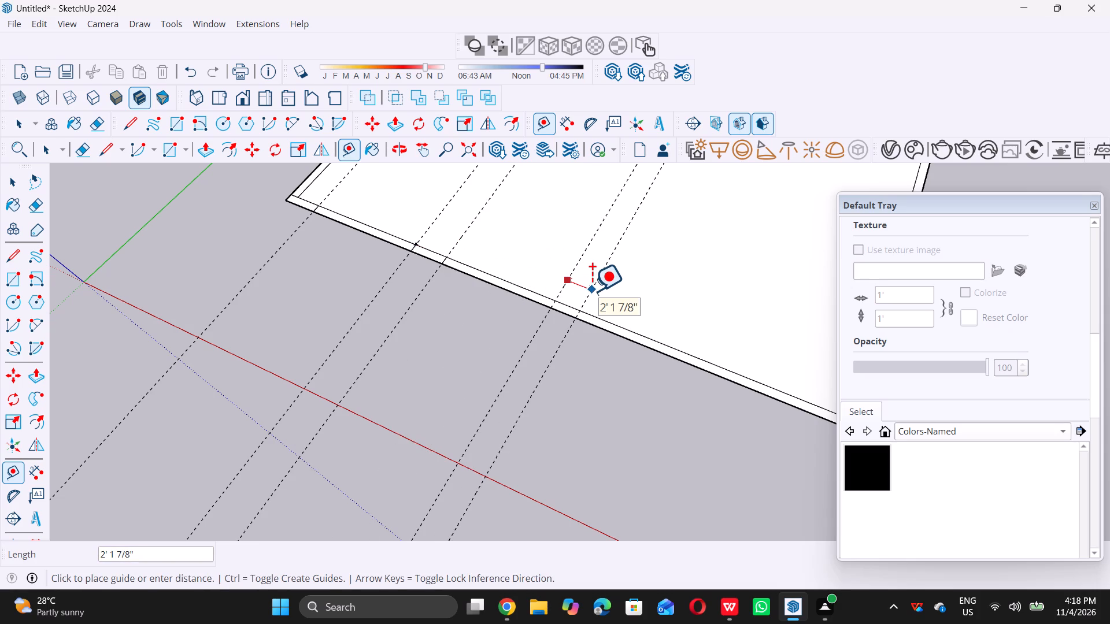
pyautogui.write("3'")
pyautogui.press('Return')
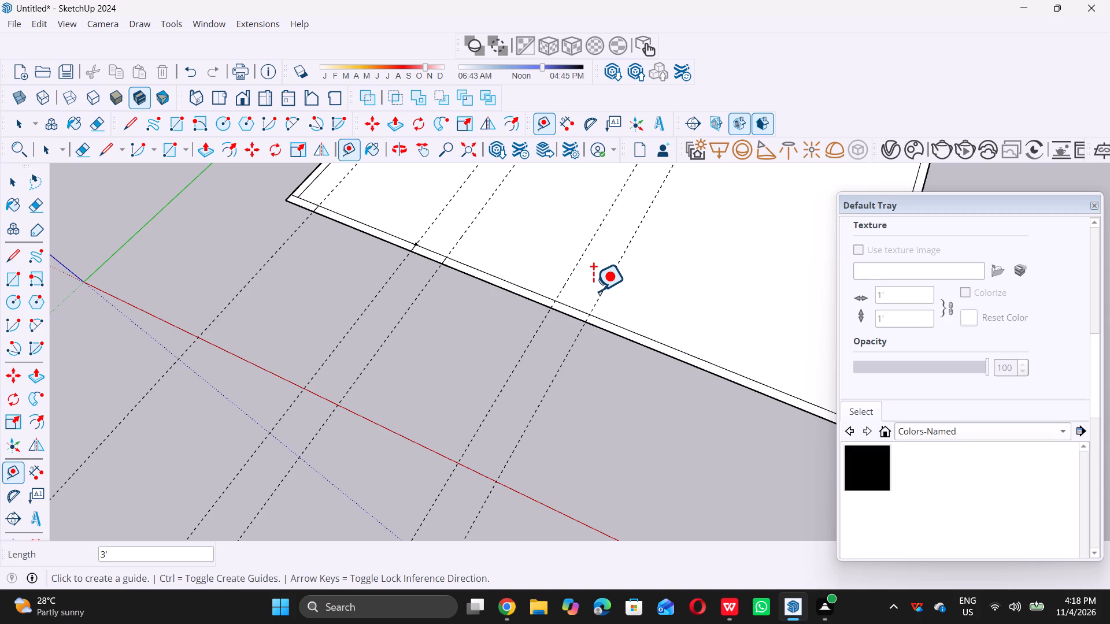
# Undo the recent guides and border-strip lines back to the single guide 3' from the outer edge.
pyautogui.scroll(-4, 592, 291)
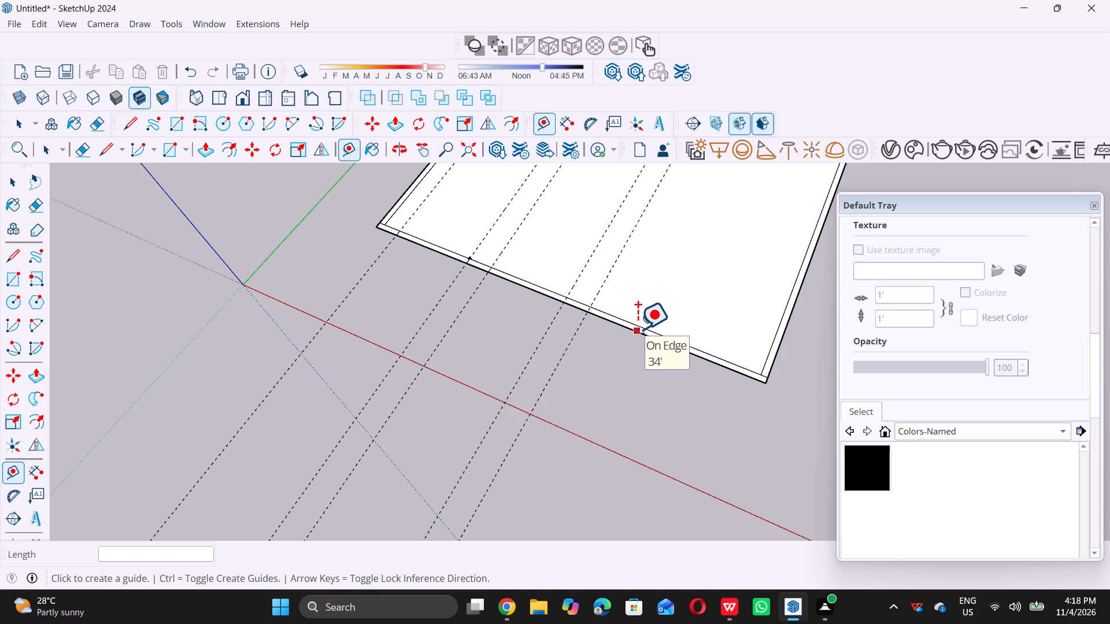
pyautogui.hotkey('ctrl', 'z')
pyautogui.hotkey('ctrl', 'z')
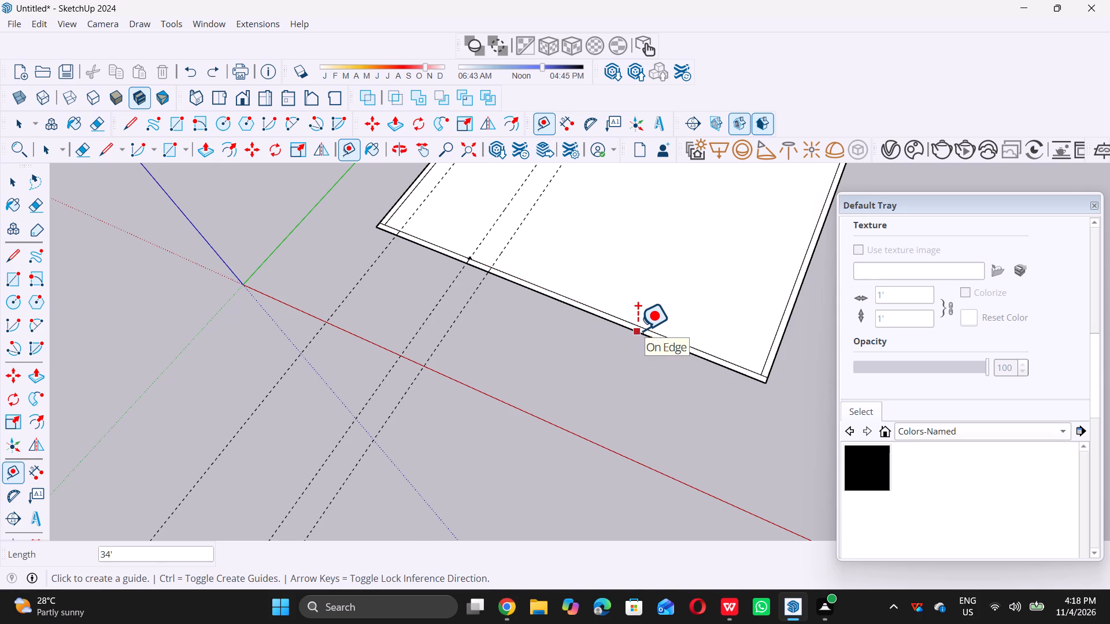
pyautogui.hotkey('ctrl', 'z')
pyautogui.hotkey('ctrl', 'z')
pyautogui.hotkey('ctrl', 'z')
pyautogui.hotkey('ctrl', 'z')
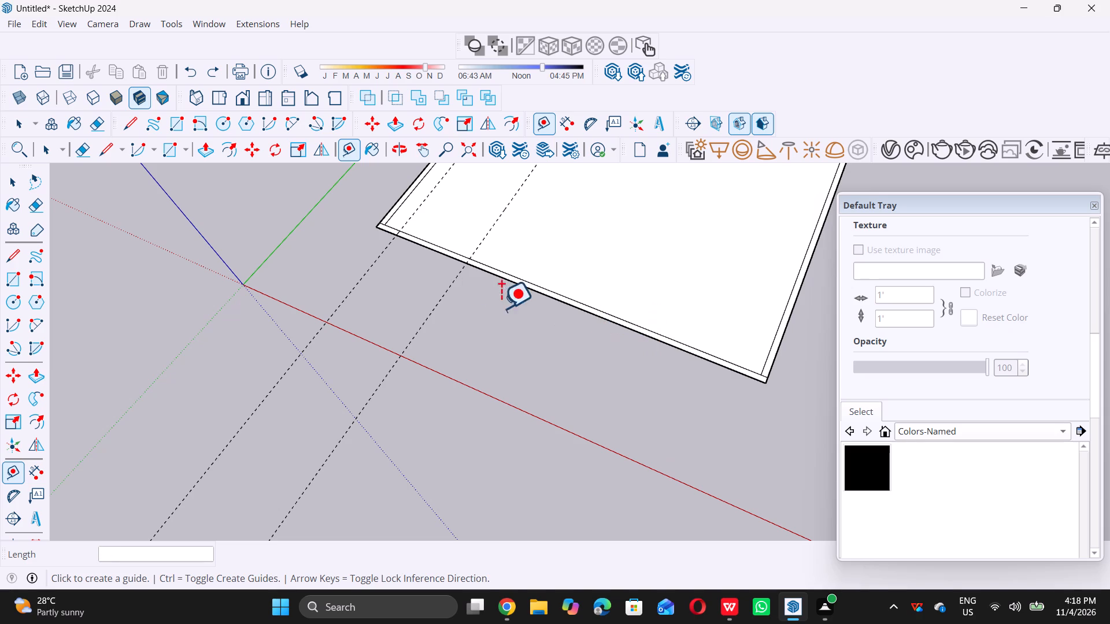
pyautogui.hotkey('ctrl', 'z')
# Place a parallel guide line 15' further into the square from the first 3' guide.
pyautogui.scroll(4, 414, 211)
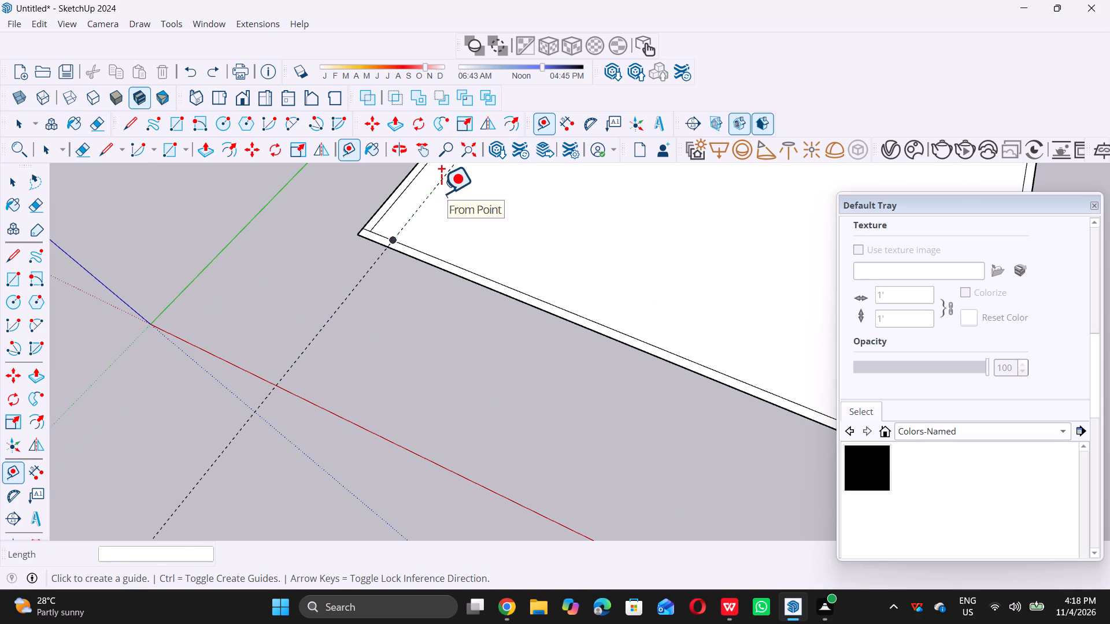
pyautogui.click(437, 195)
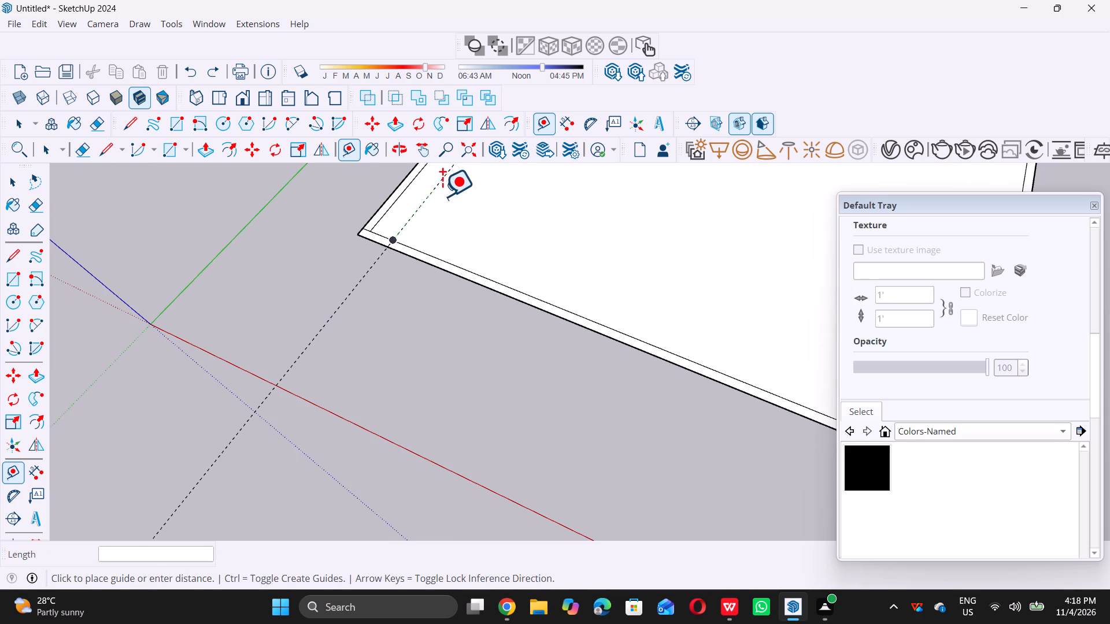
pyautogui.press('space')
pyautogui.write('t')
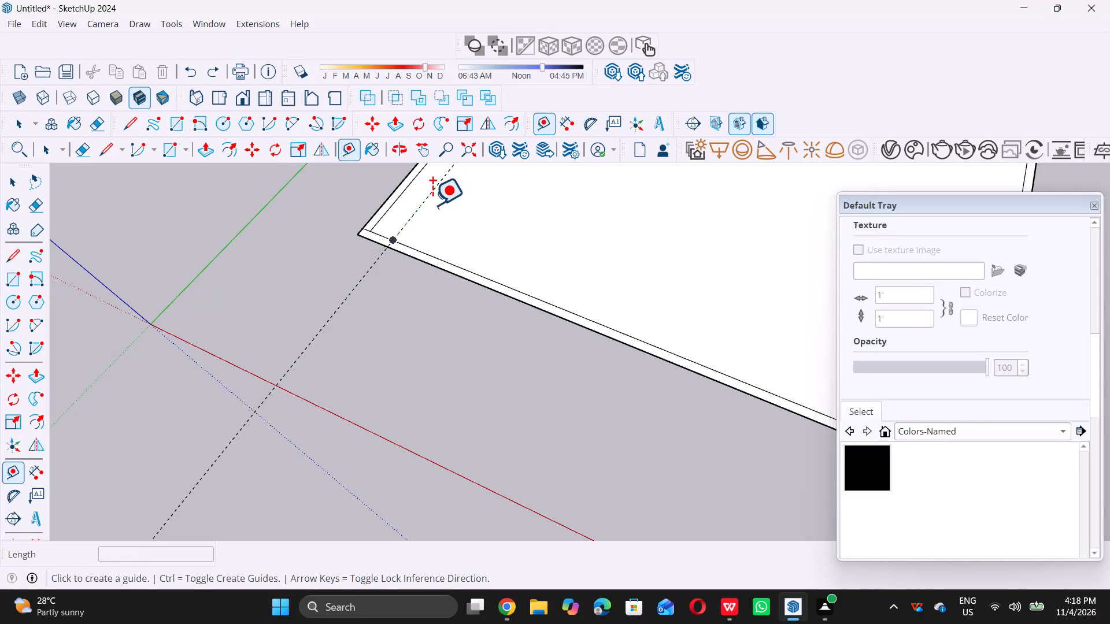
pyautogui.scroll(5, 432, 206)
pyautogui.click(417, 205)
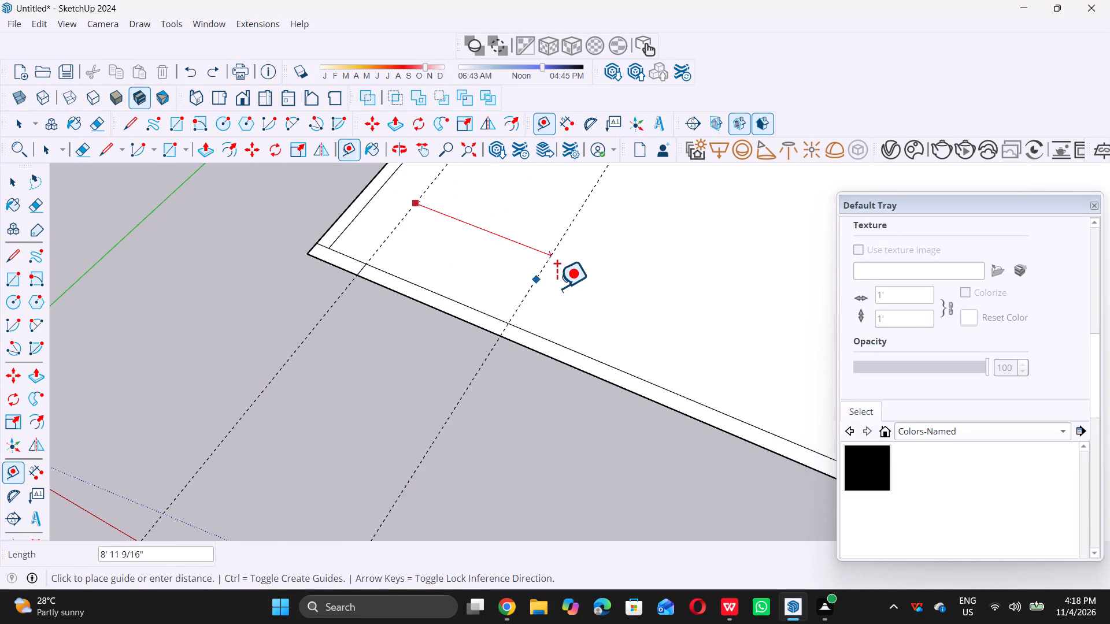
pyautogui.write('15')
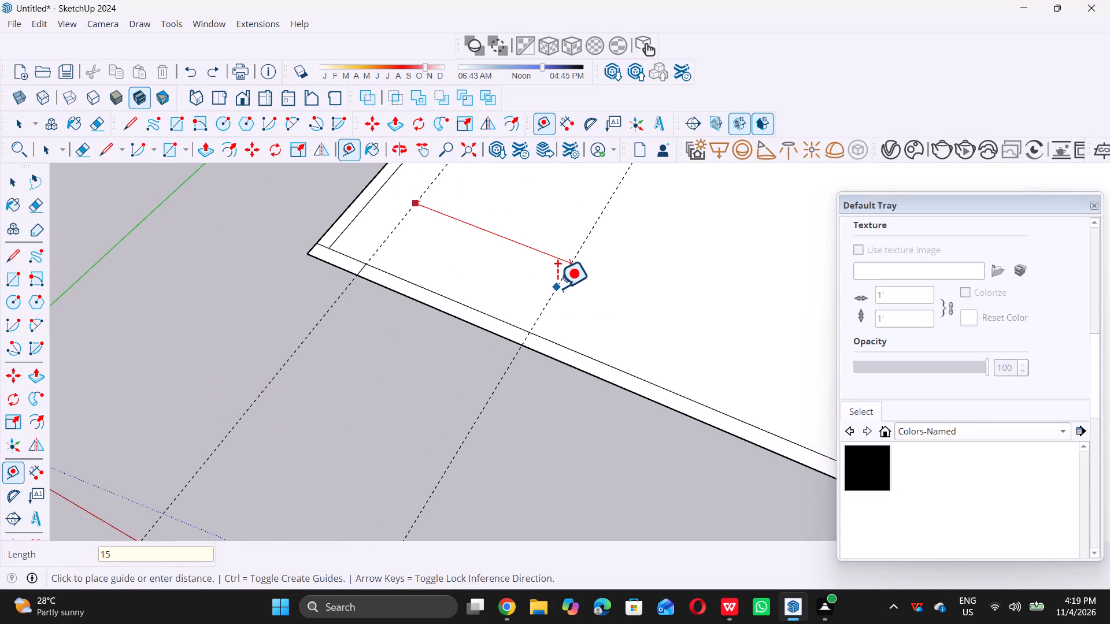
pyautogui.press("'")
pyautogui.press('Return')
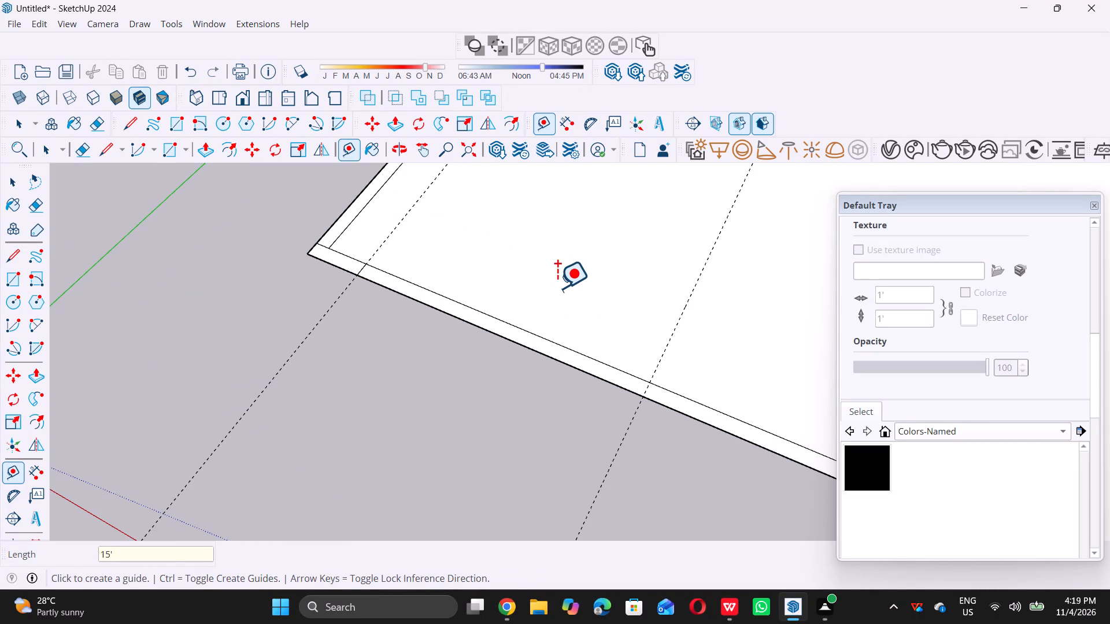
# Place a parallel guide line 3' beyond the 15' guide along the red-axis side.
pyautogui.scroll(-14, 512, 172)
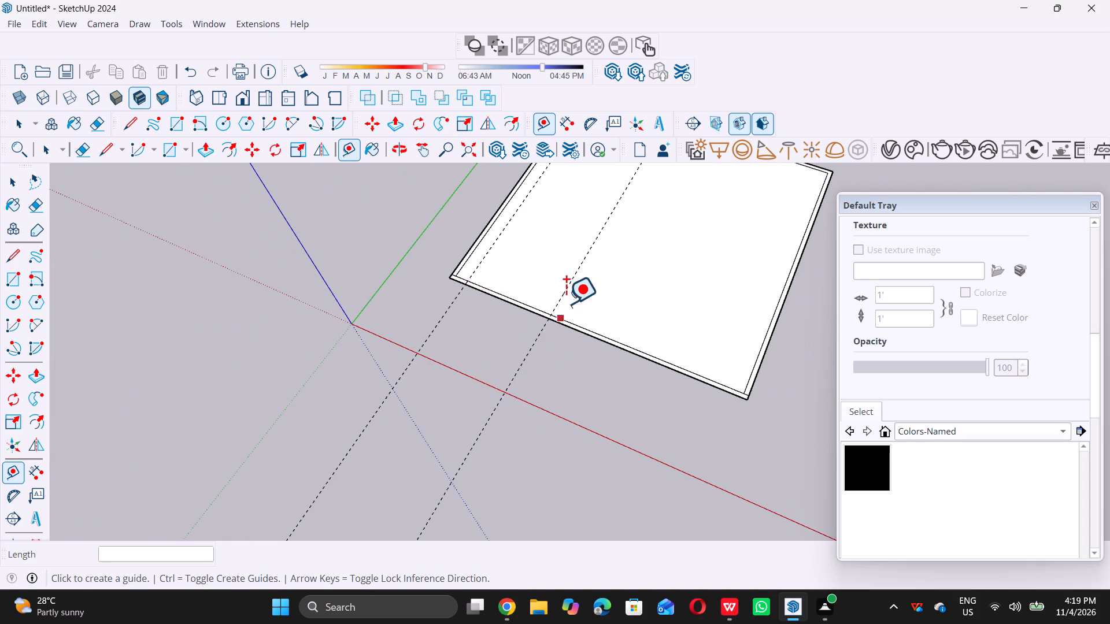
pyautogui.scroll(5, 573, 259)
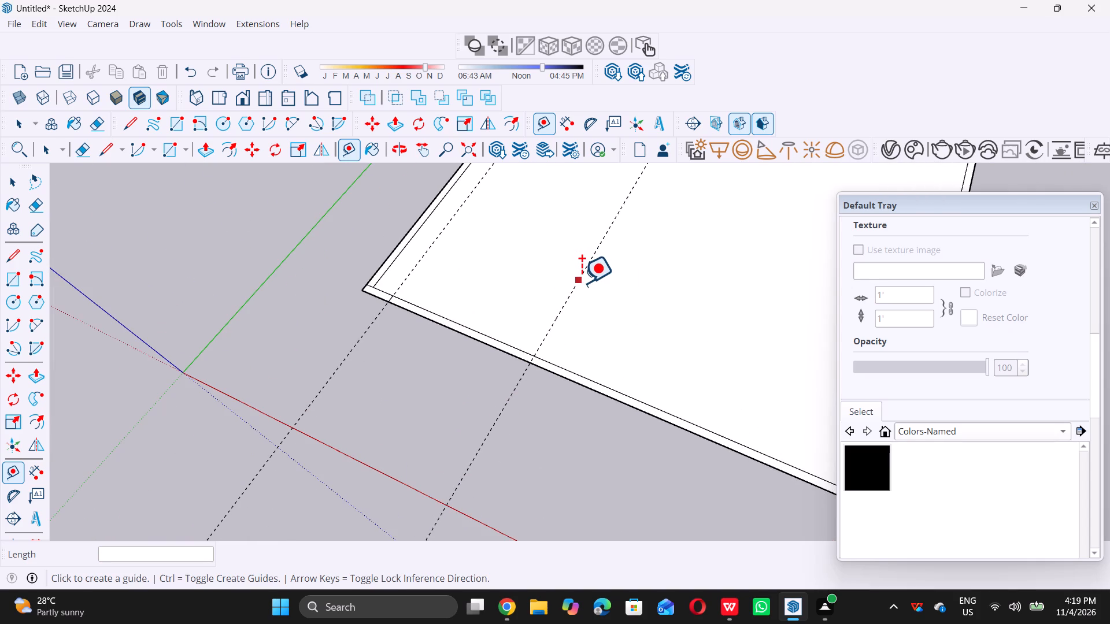
pyautogui.click(582, 283)
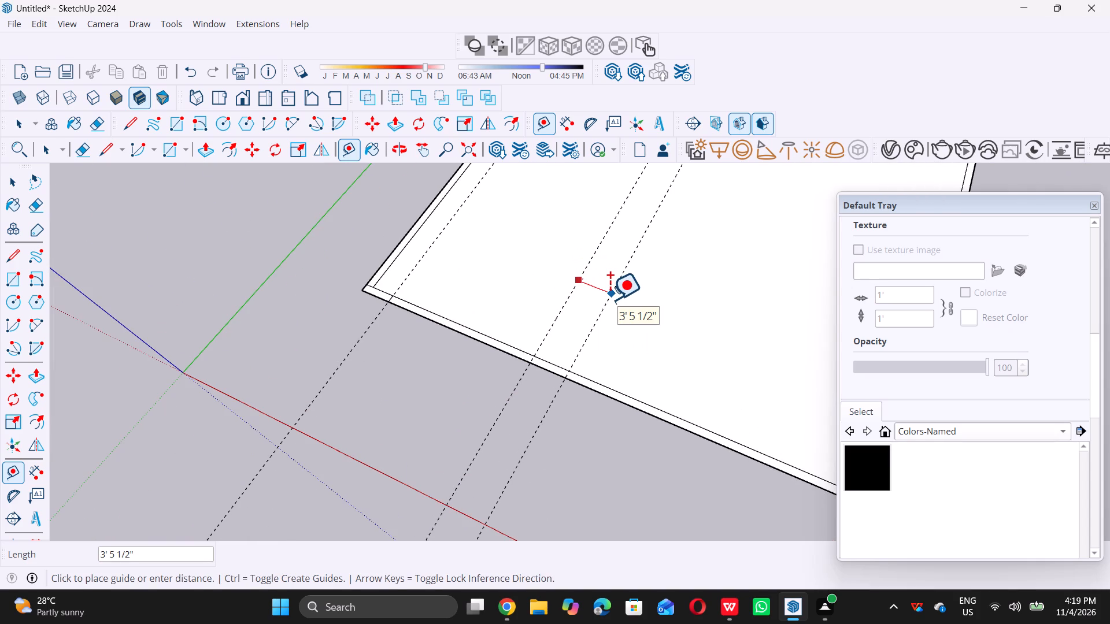
pyautogui.press('3')
pyautogui.press("'")
pyautogui.press('Return')
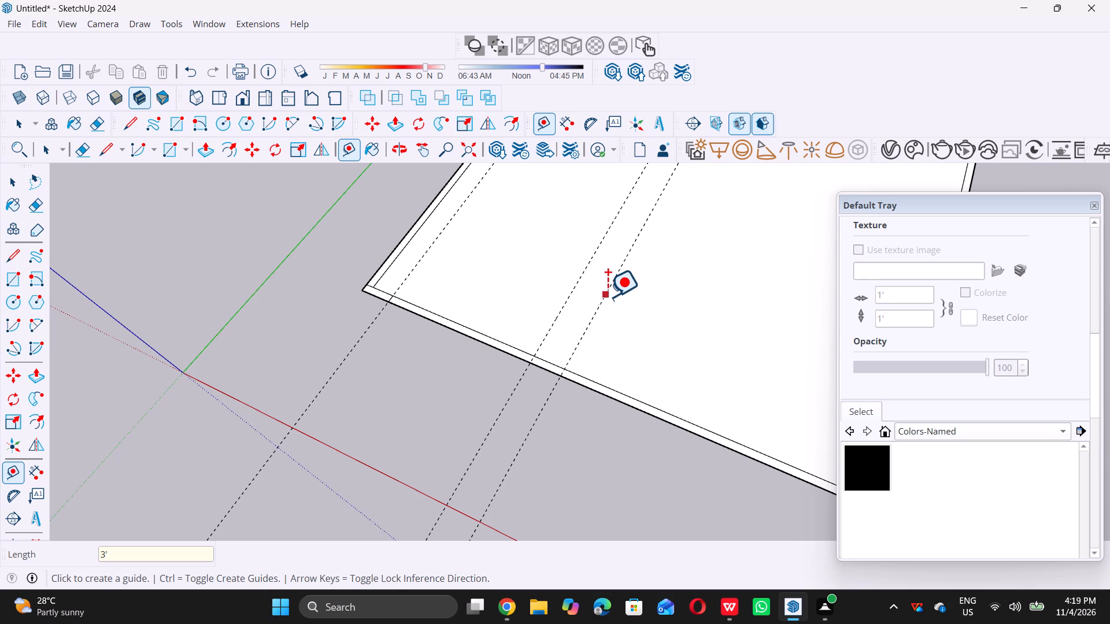
# Place a parallel guide line another 15' further into the square from the last 3' guide.
pyautogui.click(608, 296)
pyautogui.write("15'")
pyautogui.press('Return')
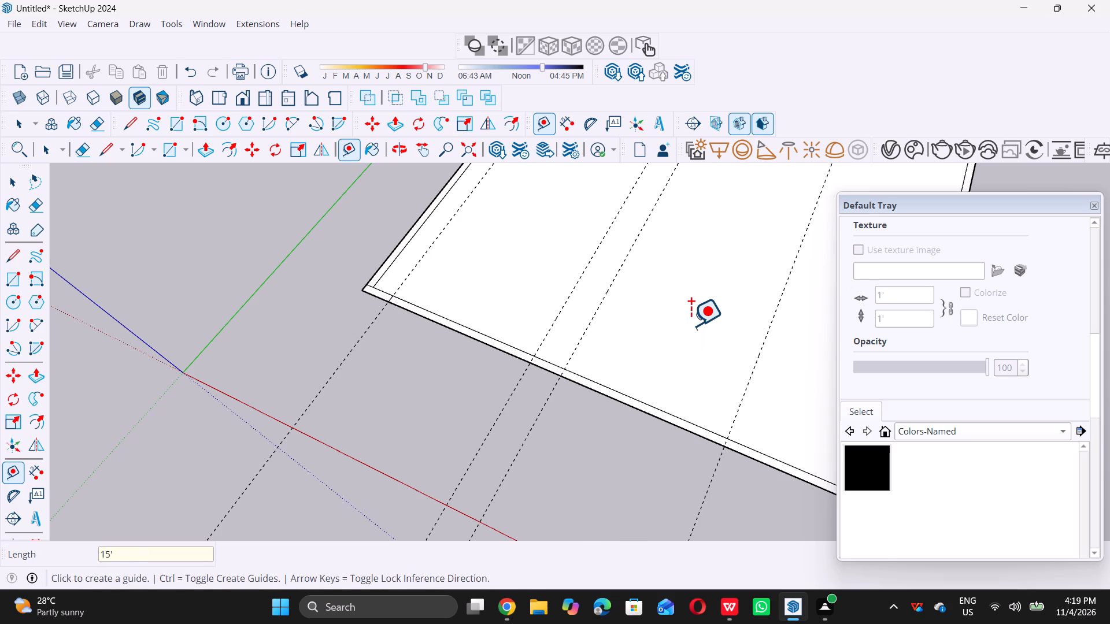
# Place a parallel guide line 3' beyond the second 15' guide, toward the square's far red-axis corner.
pyautogui.scroll(-12, 660, 325)
pyautogui.scroll(2, 698, 339)
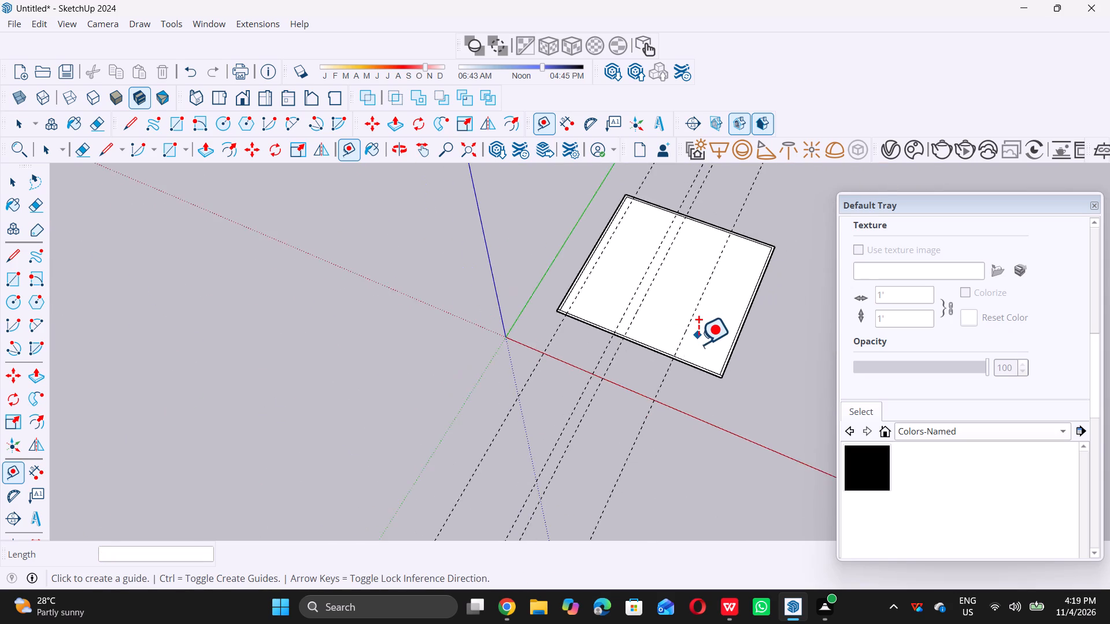
pyautogui.scroll(10, 698, 344)
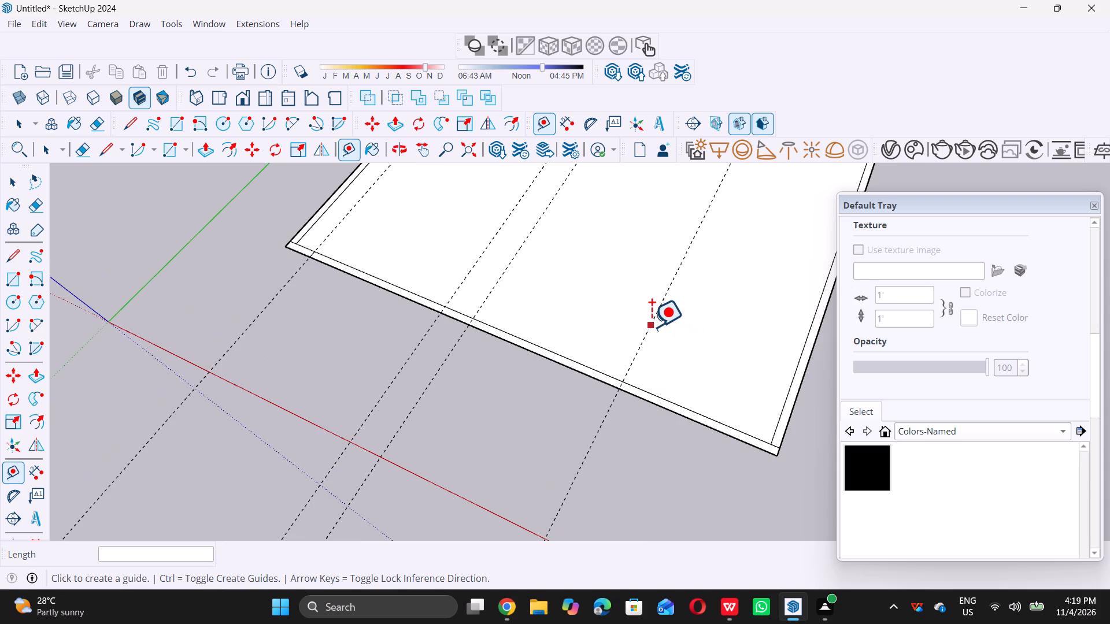
pyautogui.click(652, 326)
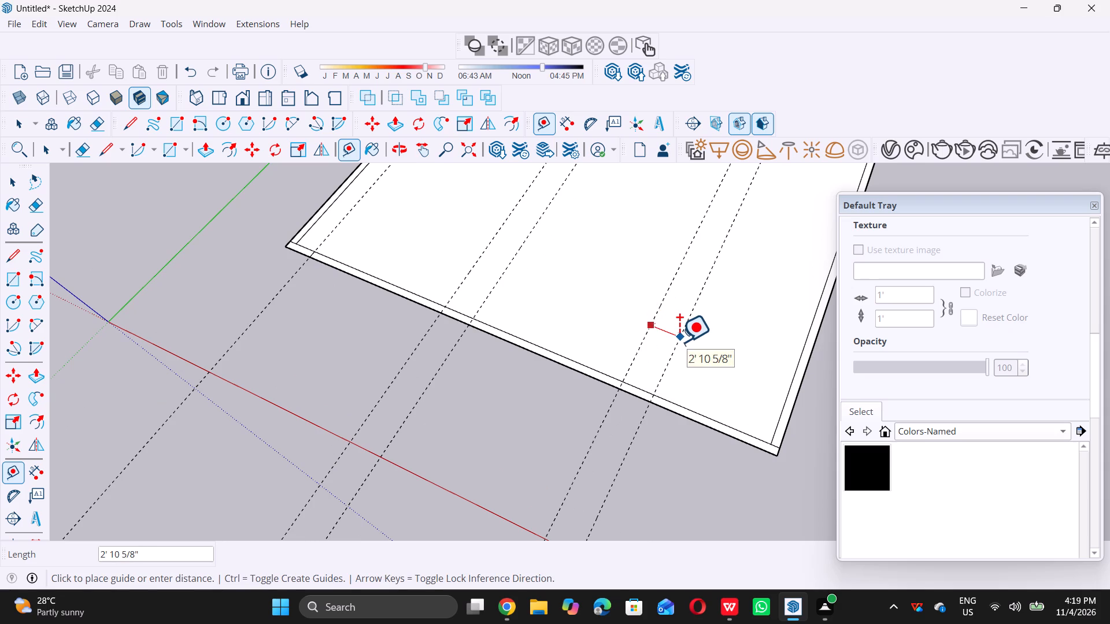
pyautogui.press('3')
pyautogui.press("'")
pyautogui.press('Return')
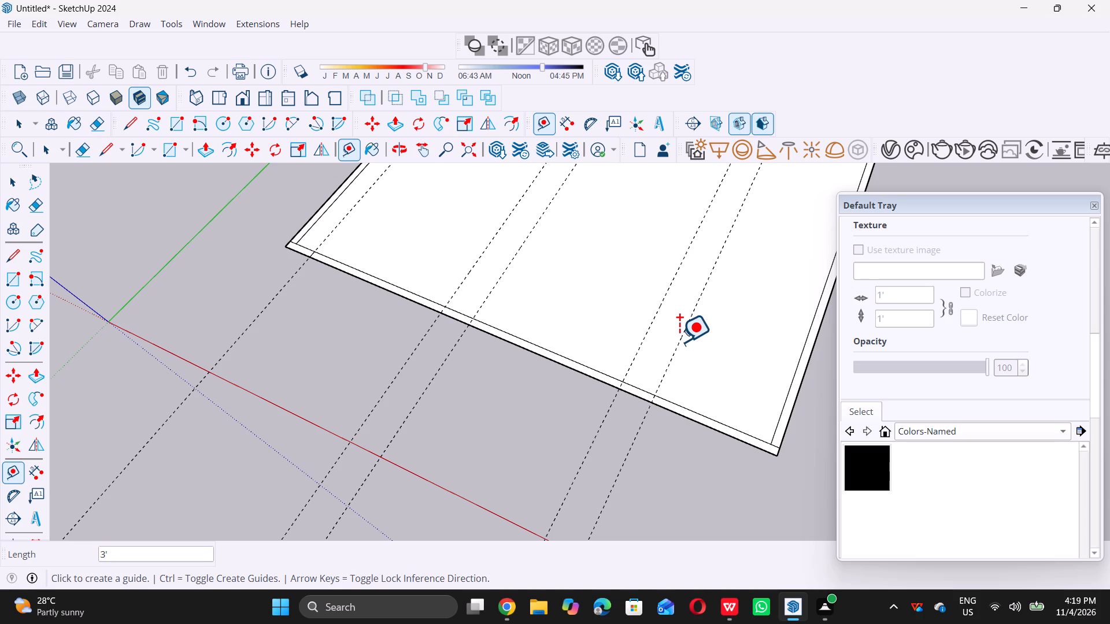
# Place a parallel guide line 15' beyond the last 3' guide, toward the square's far red-axis edge.
pyautogui.scroll(-10, 616, 276)
pyautogui.scroll(9, 666, 374)
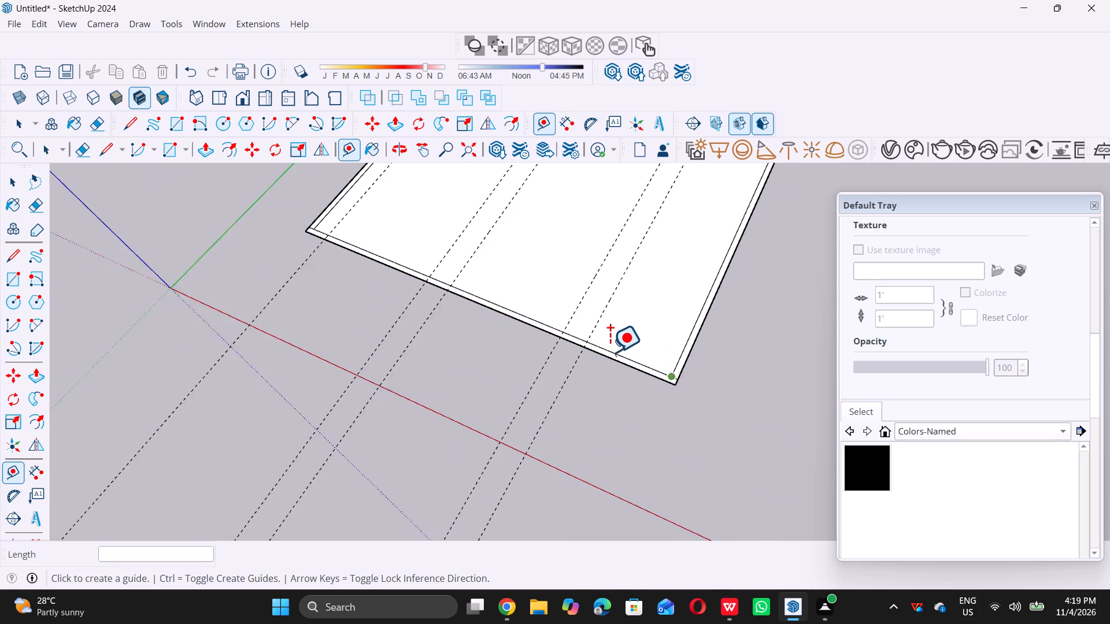
pyautogui.click(598, 288)
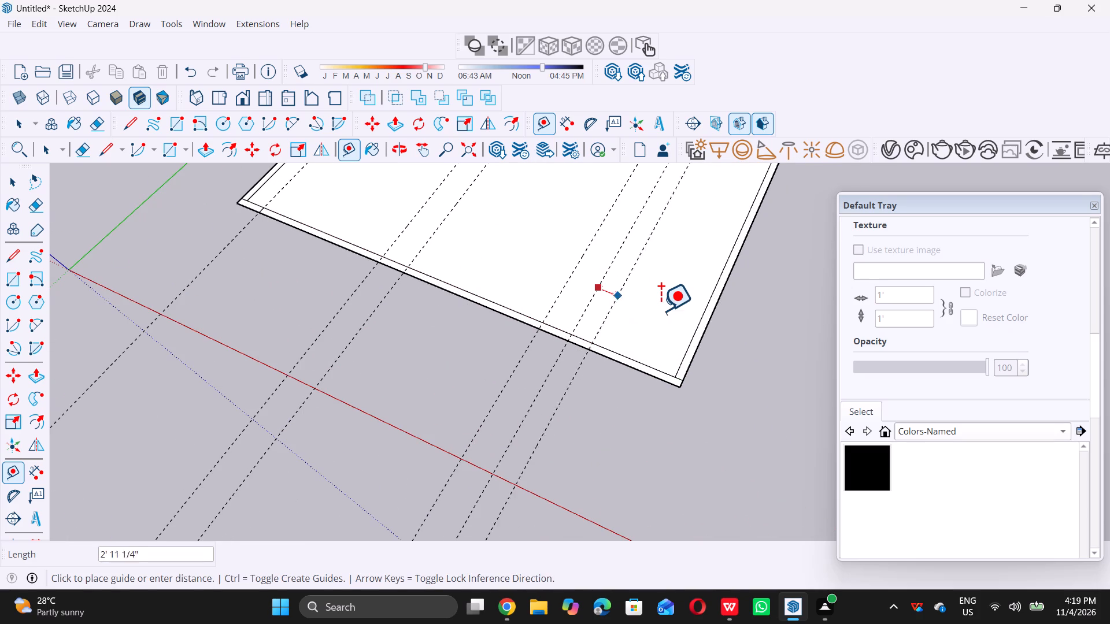
pyautogui.write('15')
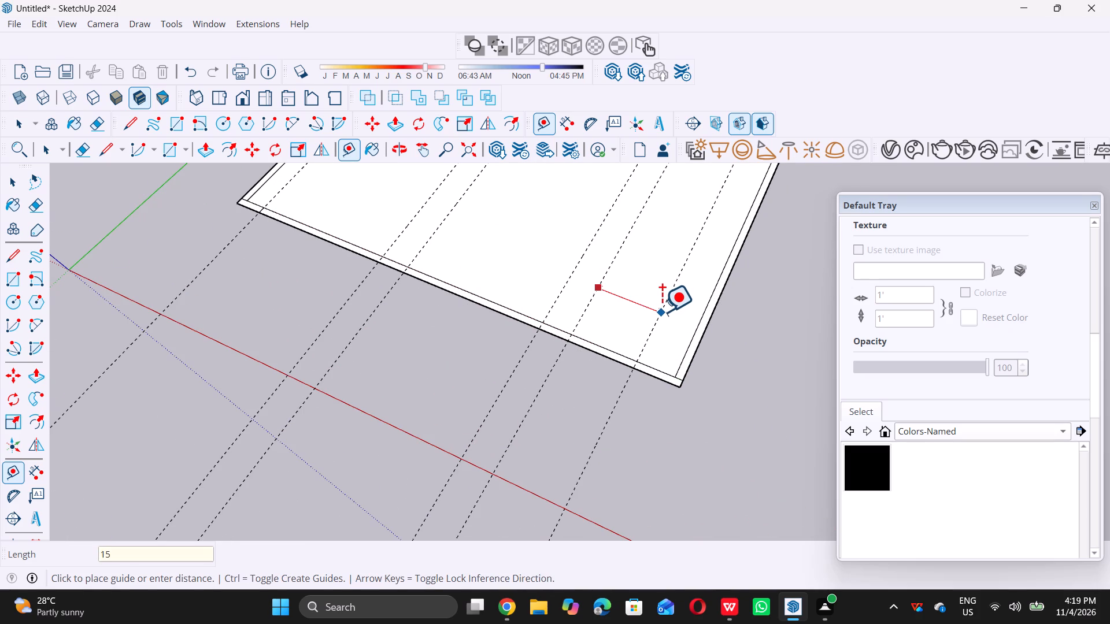
pyautogui.press("'")
pyautogui.press('Return')
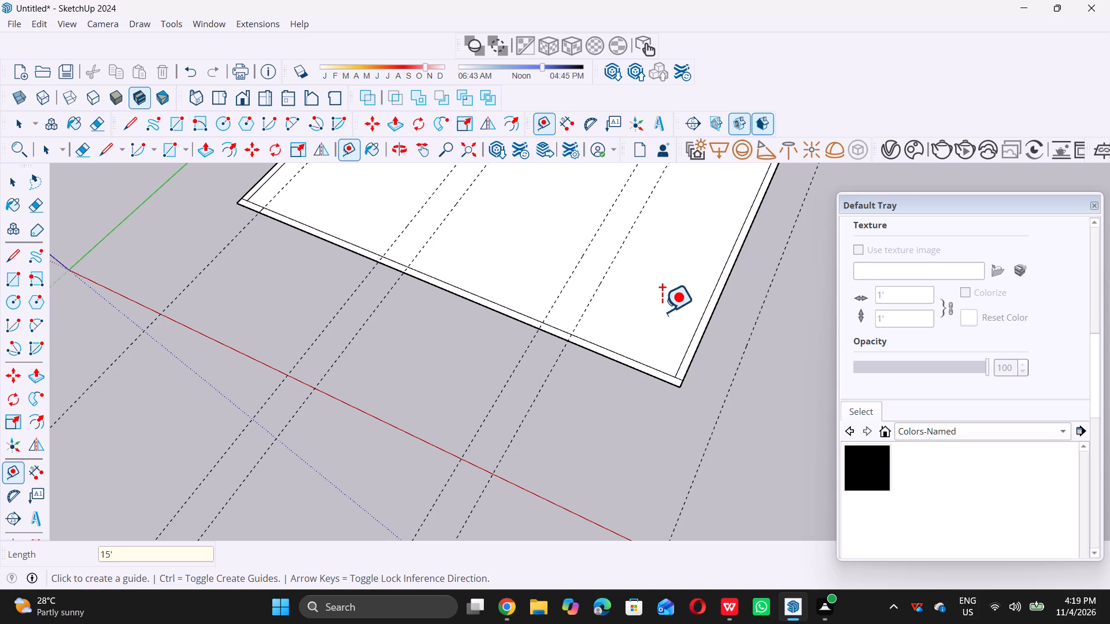
pyautogui.press('space')
# Examine the square, its wall border and the guide lines from several angles.
pyautogui.scroll(-11, 645, 310)
pyautogui.moveTo(674, 379); pyautogui.dragTo(638, 325, button='middle')
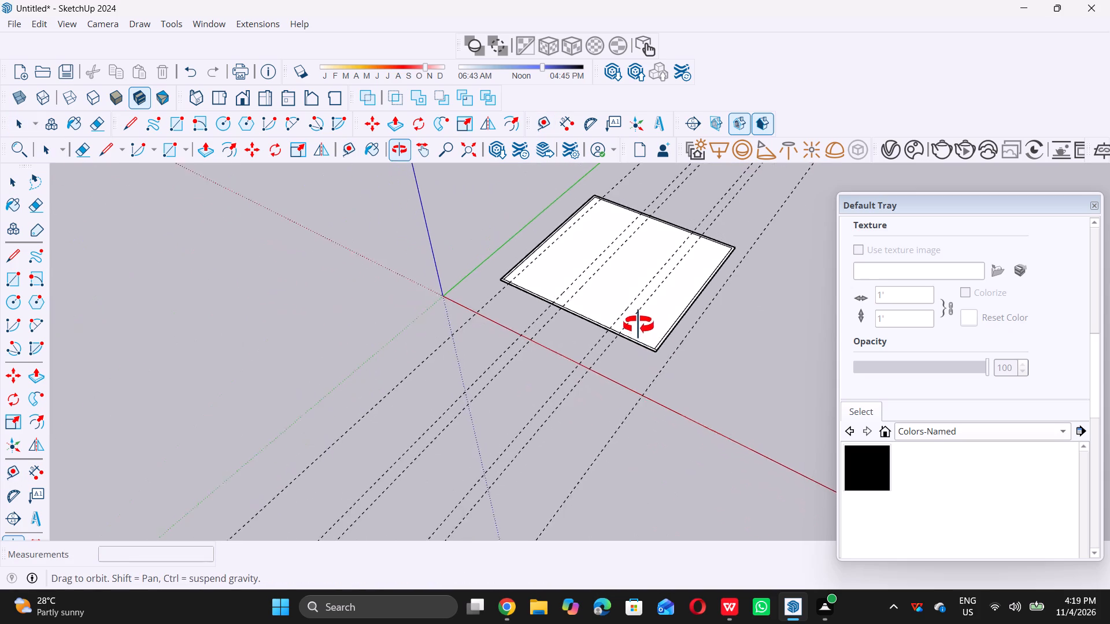
pyautogui.moveTo(638, 325); pyautogui.dragTo(638, 322, button='middle')
pyautogui.moveTo(668, 384); pyautogui.dragTo(644, 320, button='middle')
pyautogui.scroll(12, 658, 327)
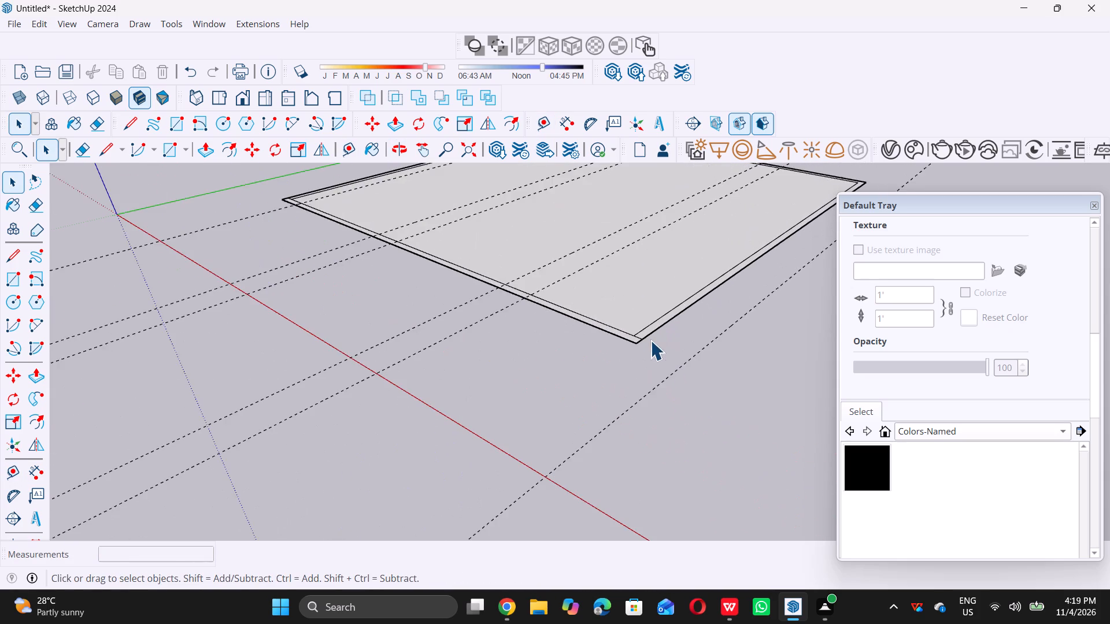
pyautogui.scroll(14, 650, 340)
pyautogui.moveTo(610, 361); pyautogui.dragTo(597, 252, button='middle')
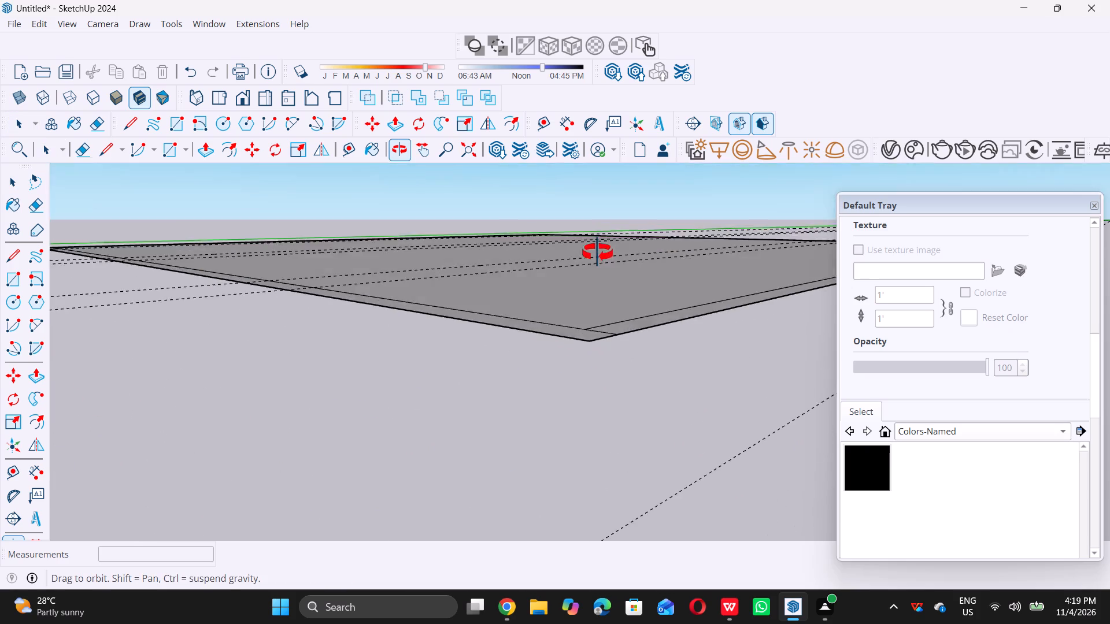
pyautogui.moveTo(597, 252); pyautogui.dragTo(627, 381, button='middle')
pyautogui.scroll(1, 627, 380)
pyautogui.scroll(-12, 631, 379)
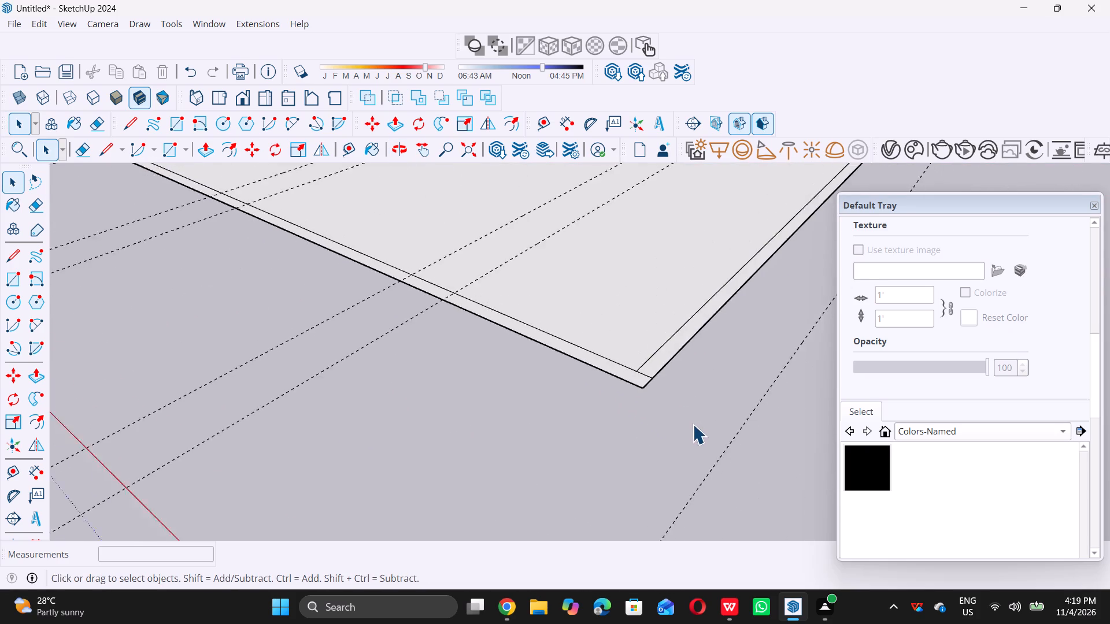
pyautogui.scroll(-16, 693, 424)
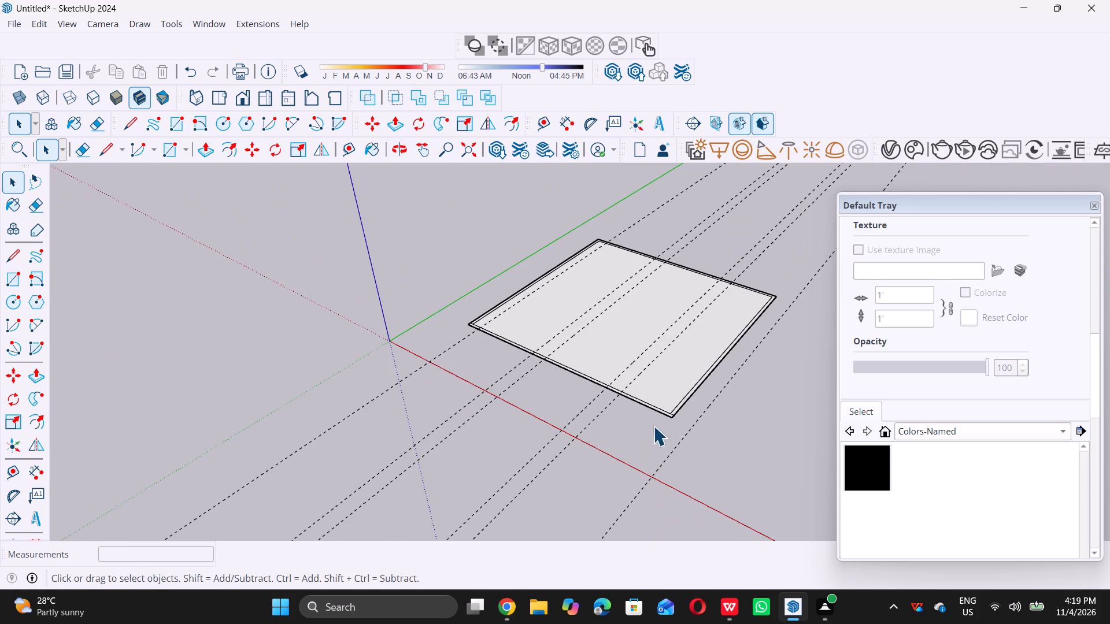
pyautogui.moveTo(598, 437); pyautogui.dragTo(712, 244, button='middle')
pyautogui.scroll(-6, 493, 363)
pyautogui.moveTo(485, 387); pyautogui.dragTo(771, 497, button='middle')
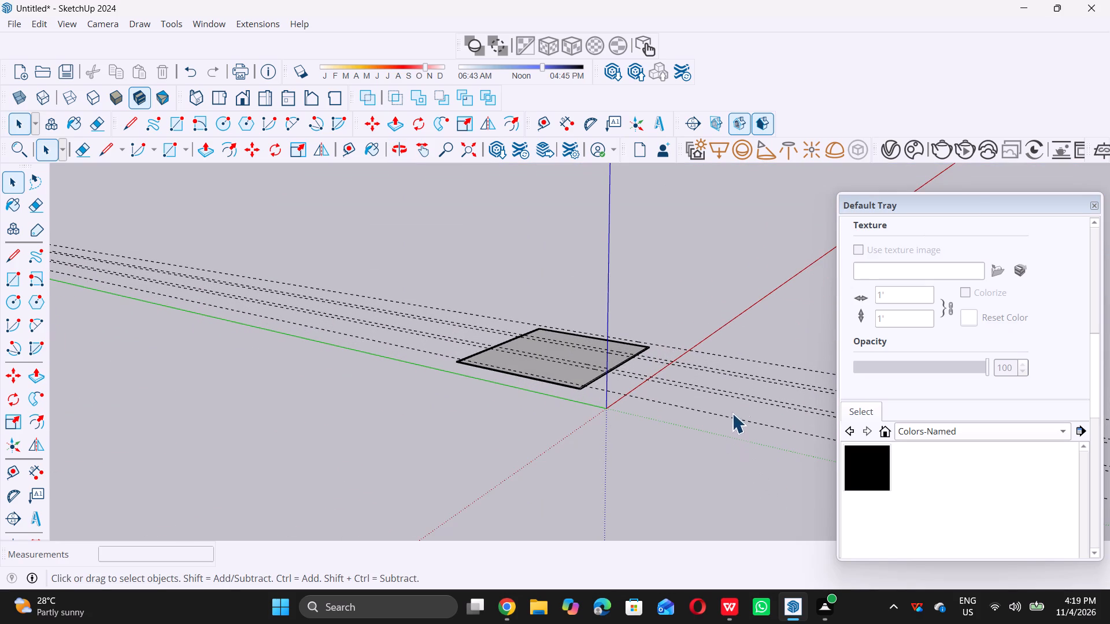
pyautogui.moveTo(738, 394); pyautogui.dragTo(443, 530, button='middle')
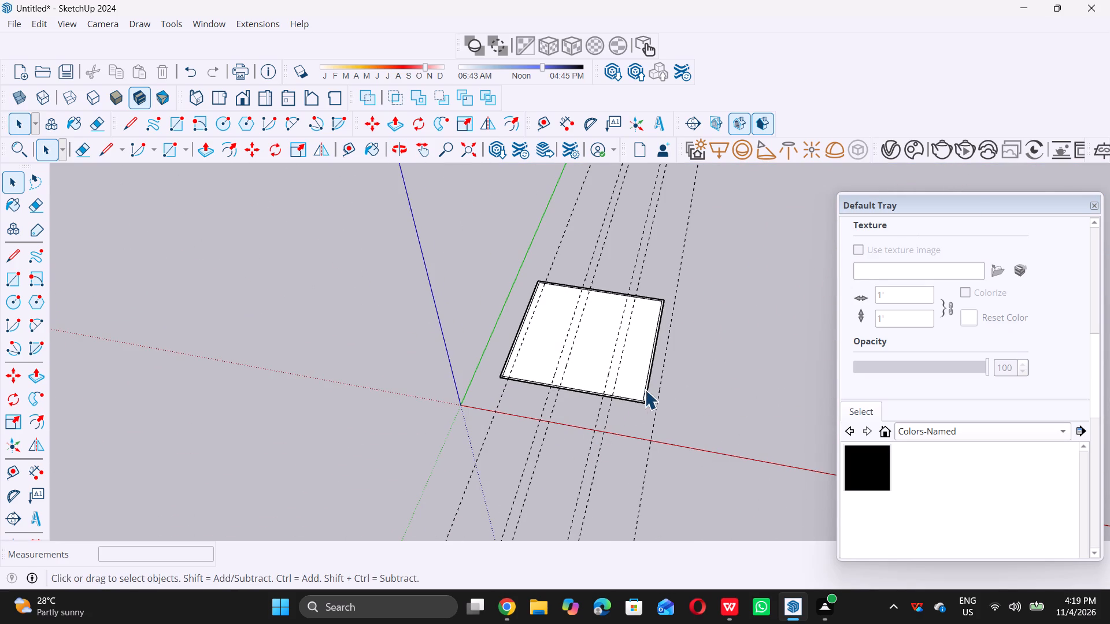
pyautogui.scroll(5, 646, 388)
pyautogui.scroll(-6, 627, 411)
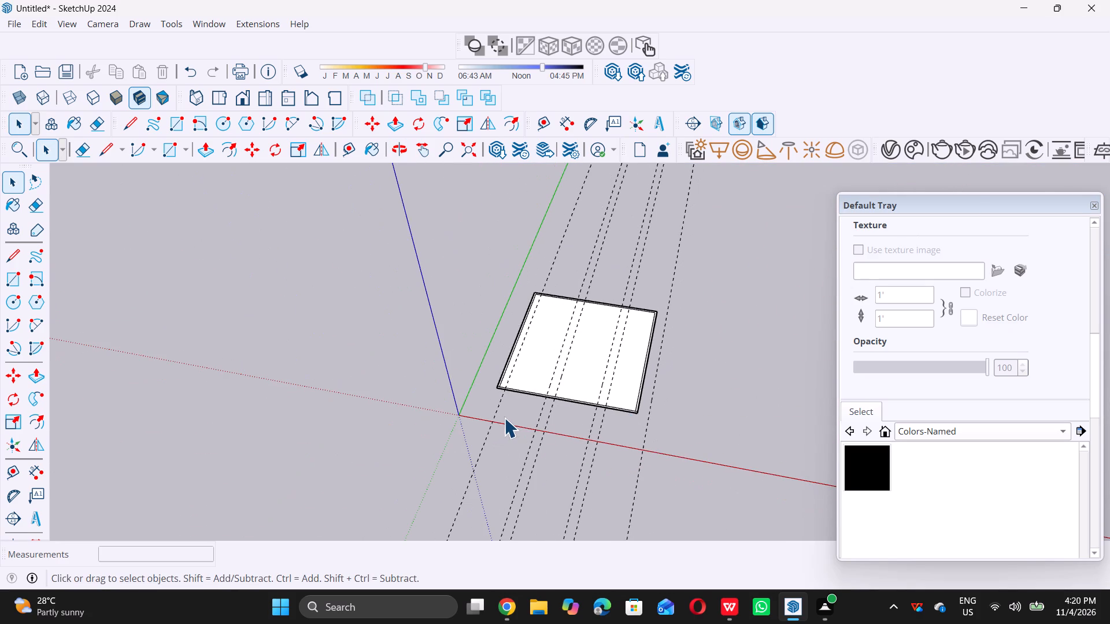
# Draw a 9" line across the wall border from the inner corner to the outer edge at the corner farthest from the origin.
pyautogui.scroll(6, 610, 347)
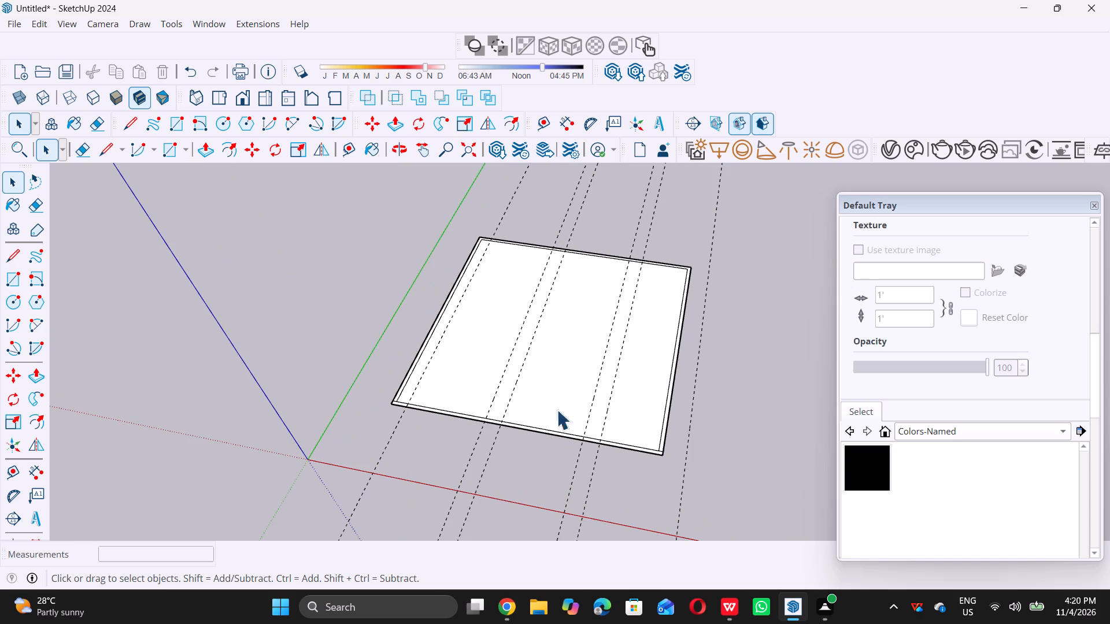
pyautogui.scroll(1, 474, 243)
pyautogui.scroll(9, 719, 282)
pyautogui.press('l')
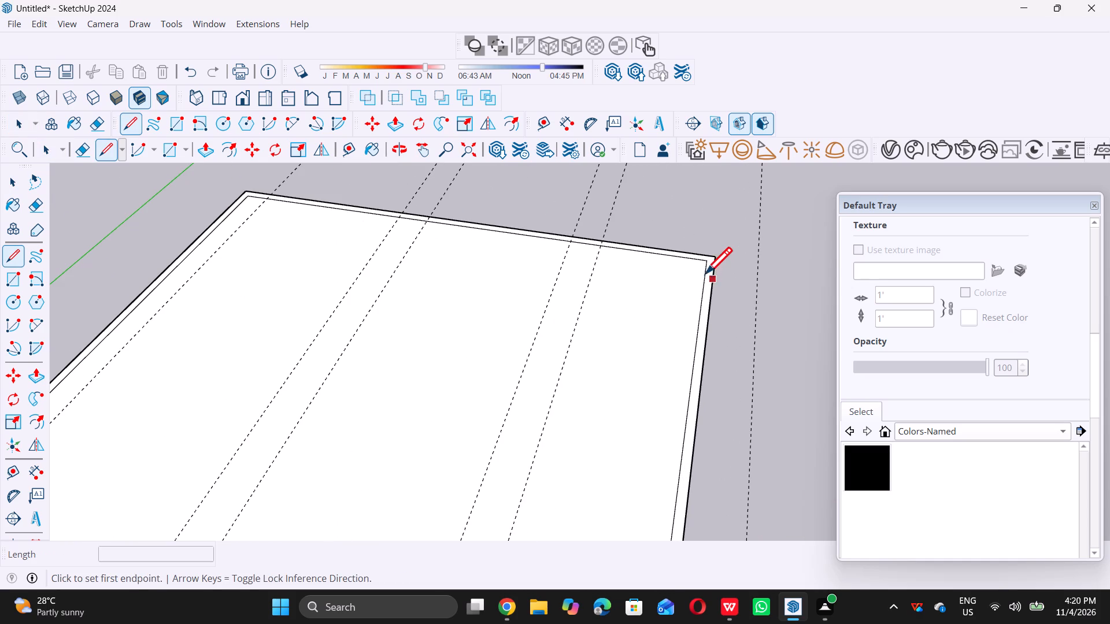
pyautogui.click(707, 263)
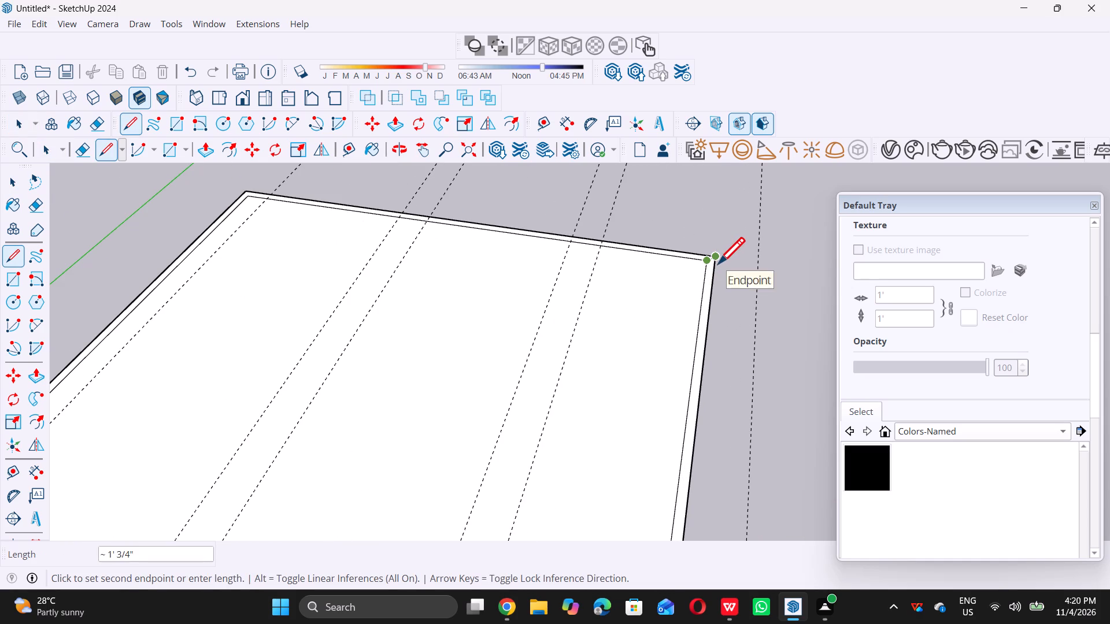
pyautogui.scroll(7, 717, 266)
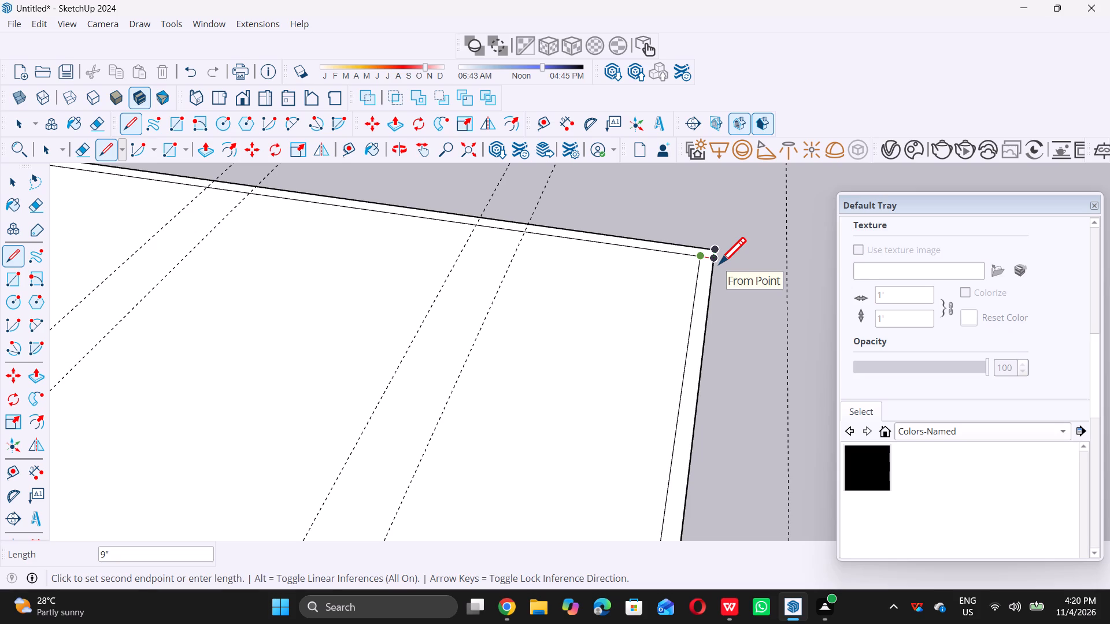
pyautogui.tripleClick(719, 263)
pyautogui.click(719, 263)
pyautogui.press('space')
# Push/Pull the wall border face along the green-axis side and the back of the square up 10'.
pyautogui.scroll(-9, 719, 263)
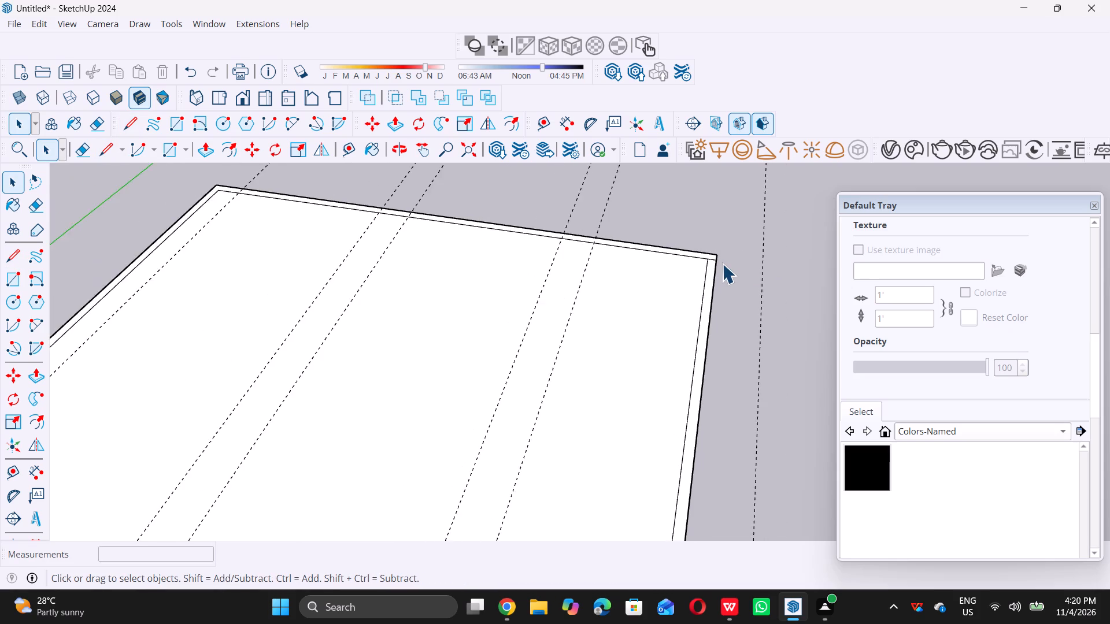
pyautogui.scroll(-16, 722, 263)
pyautogui.moveTo(553, 453); pyautogui.dragTo(545, 395, button='middle')
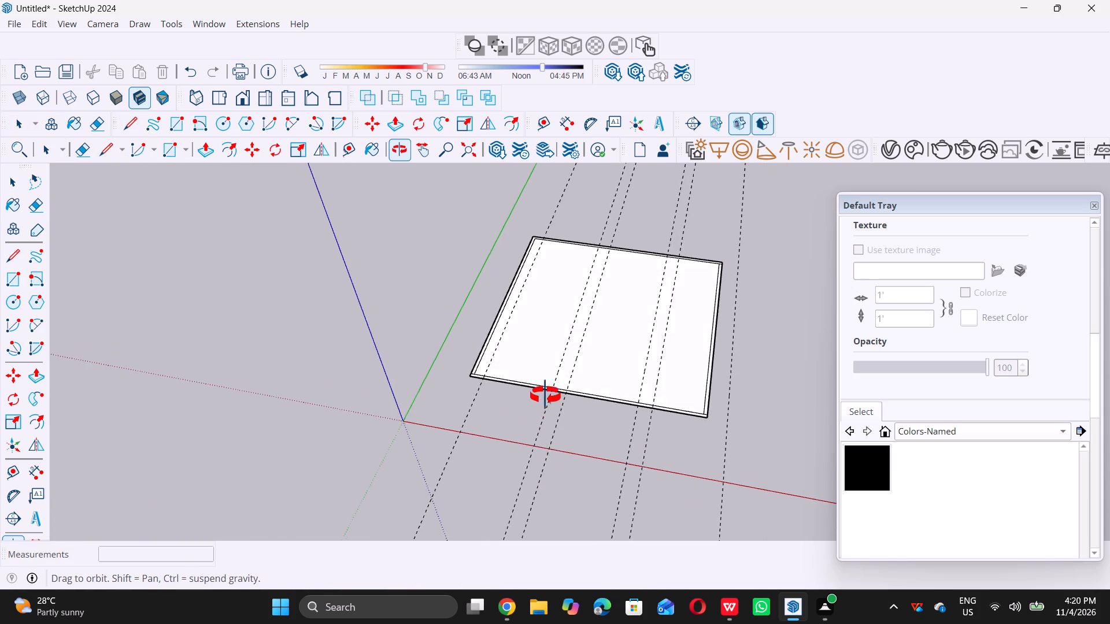
pyautogui.moveTo(545, 395); pyautogui.dragTo(548, 414, button='middle')
pyautogui.scroll(6, 480, 369)
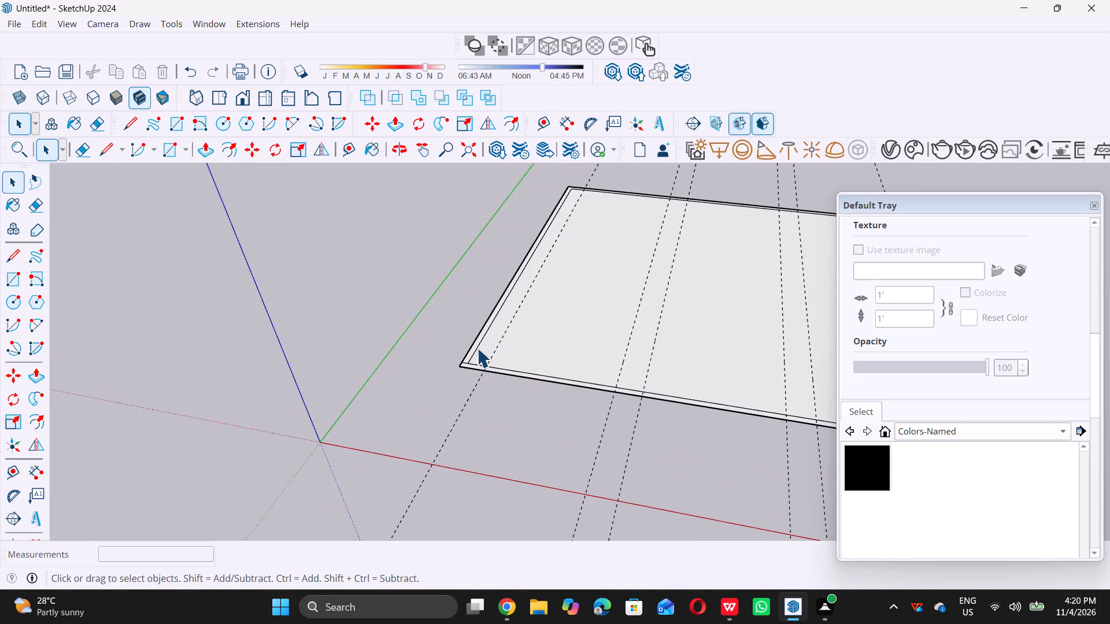
pyautogui.scroll(13, 476, 348)
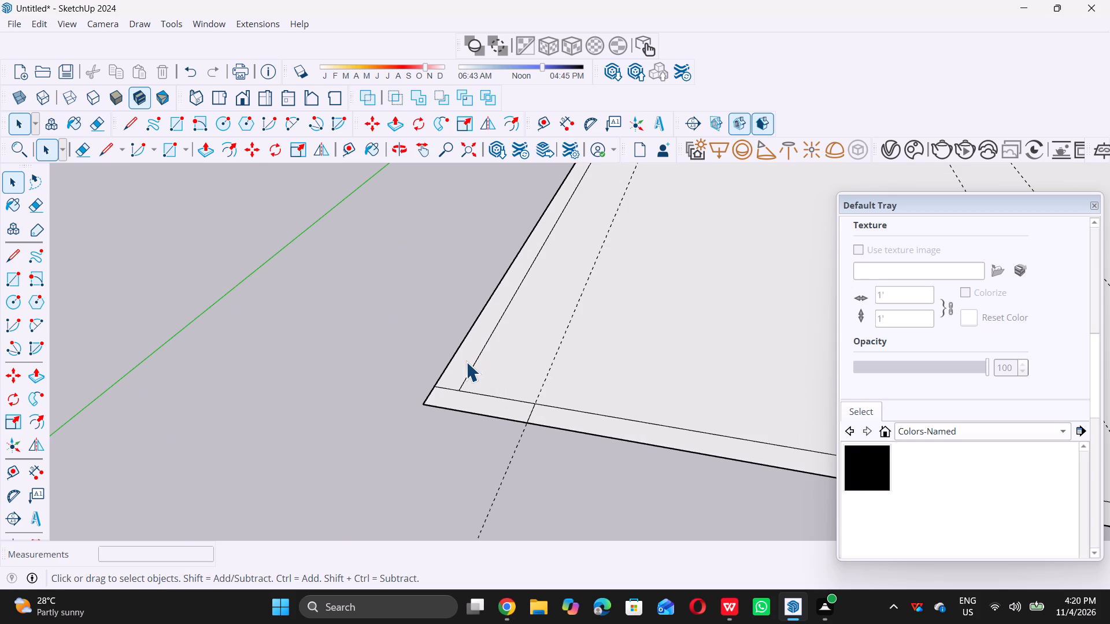
pyautogui.click(467, 362)
pyautogui.press('p')
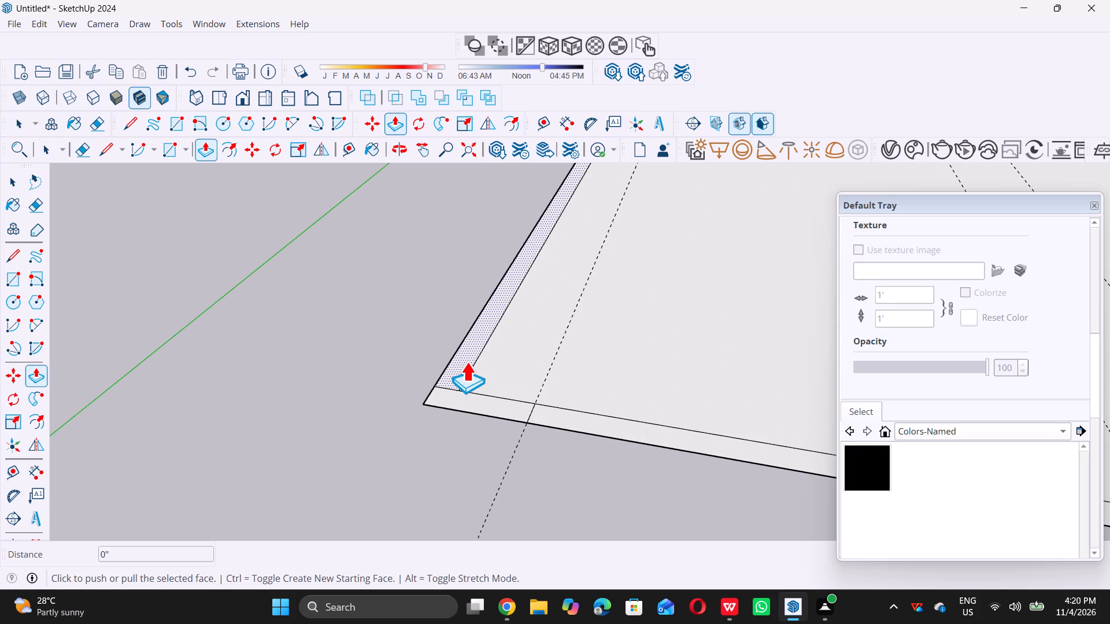
pyautogui.click(467, 362)
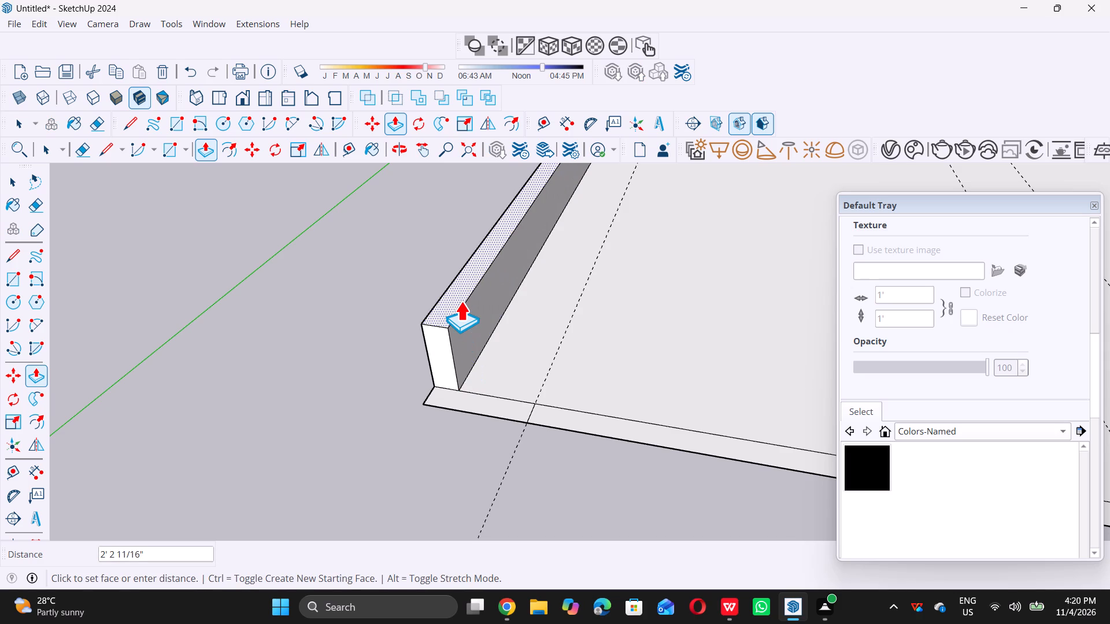
pyautogui.write('10')
pyautogui.press("'")
pyautogui.press('Return')
pyautogui.press('space')
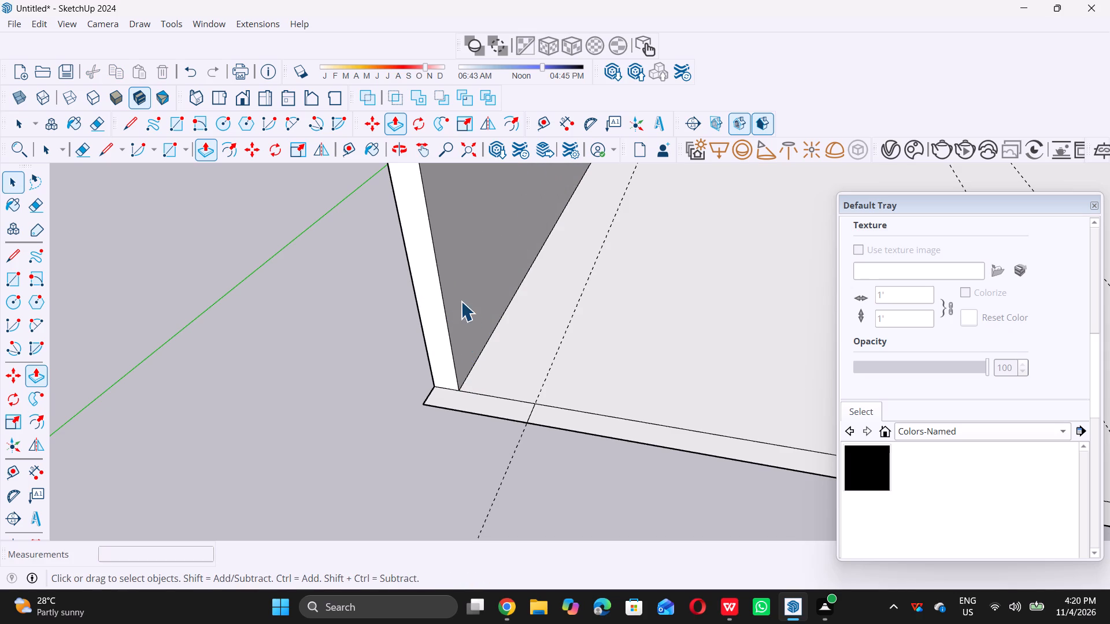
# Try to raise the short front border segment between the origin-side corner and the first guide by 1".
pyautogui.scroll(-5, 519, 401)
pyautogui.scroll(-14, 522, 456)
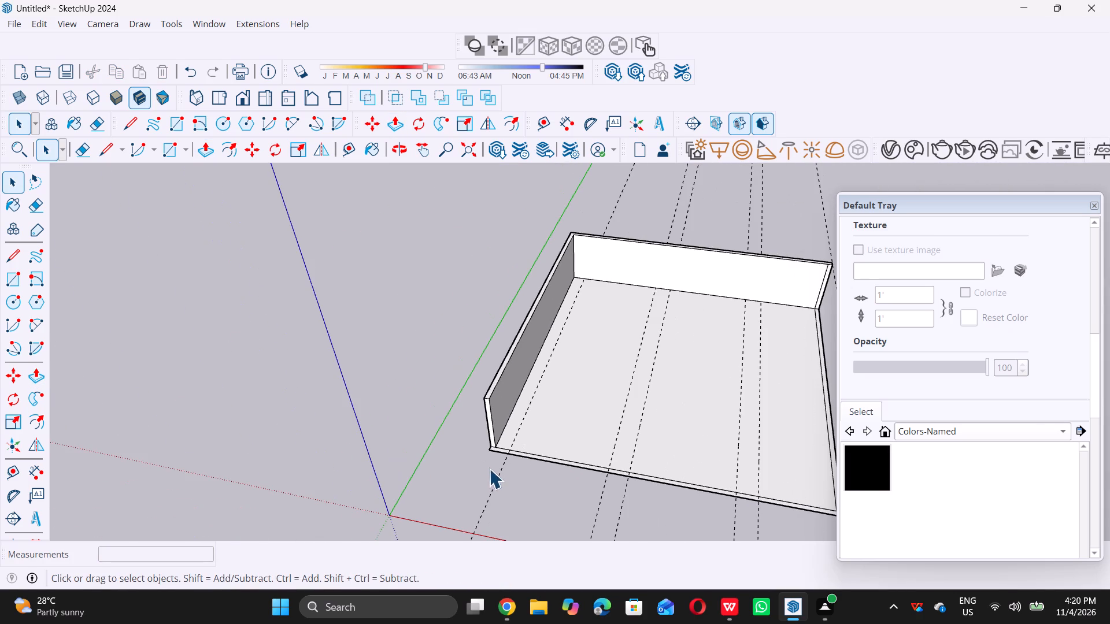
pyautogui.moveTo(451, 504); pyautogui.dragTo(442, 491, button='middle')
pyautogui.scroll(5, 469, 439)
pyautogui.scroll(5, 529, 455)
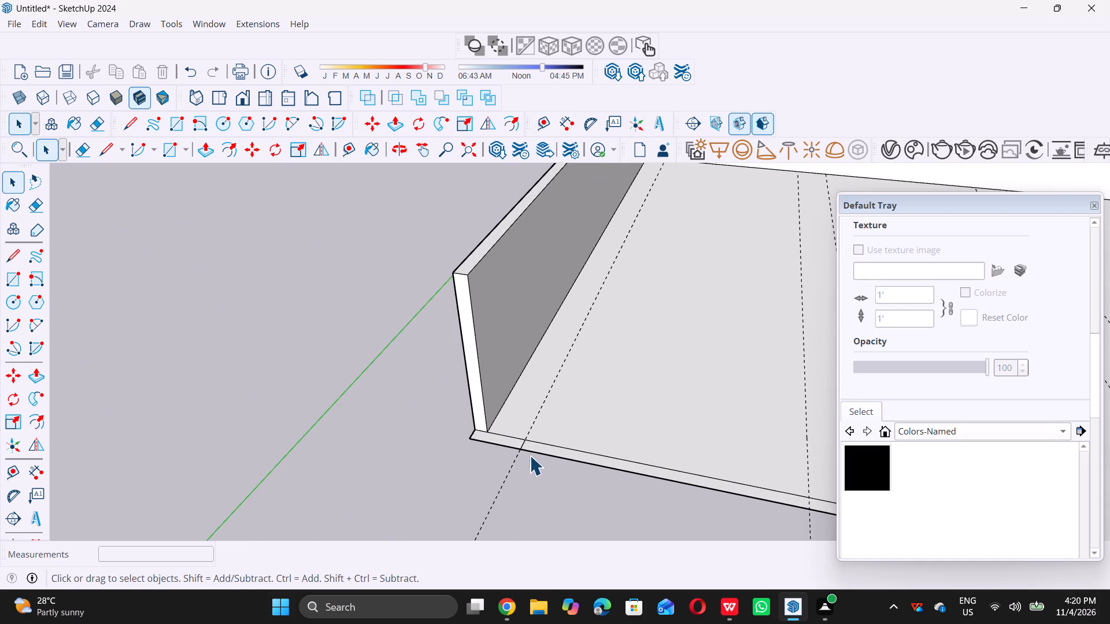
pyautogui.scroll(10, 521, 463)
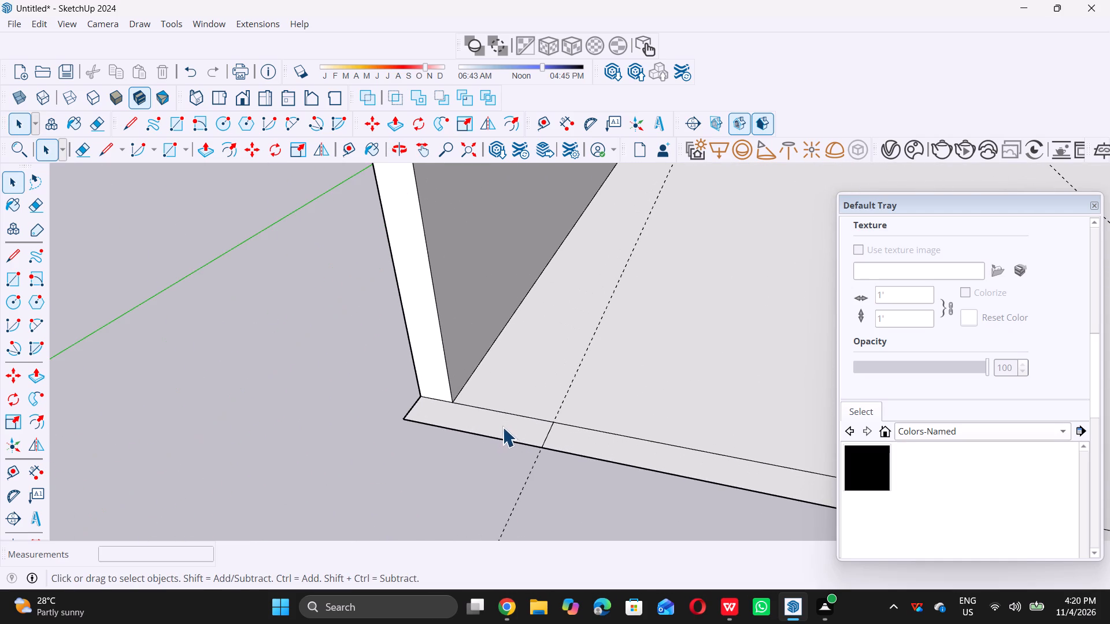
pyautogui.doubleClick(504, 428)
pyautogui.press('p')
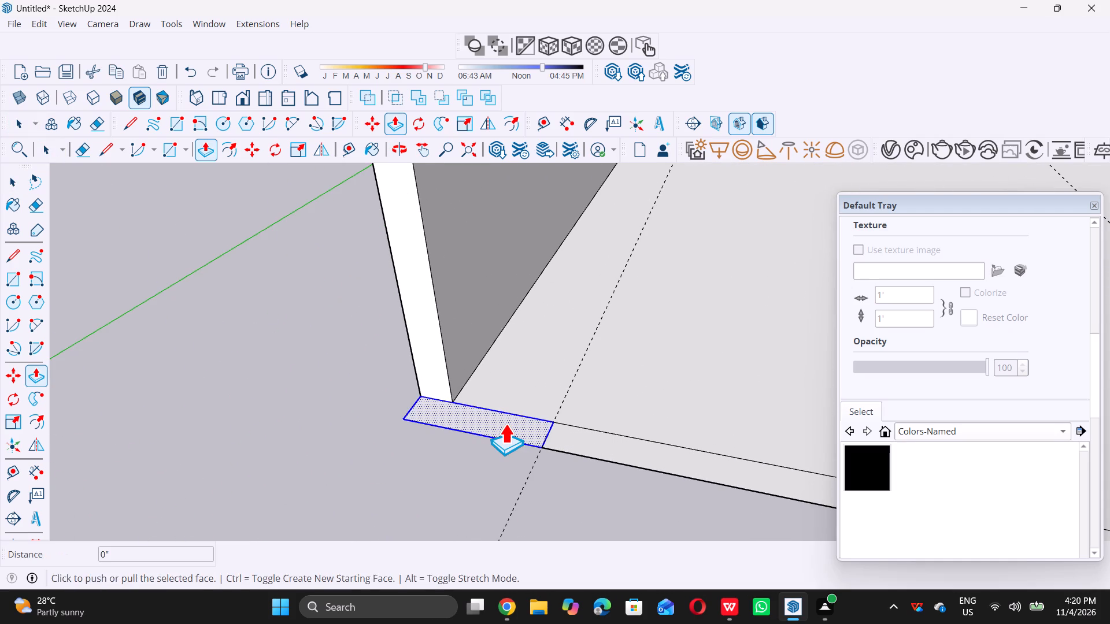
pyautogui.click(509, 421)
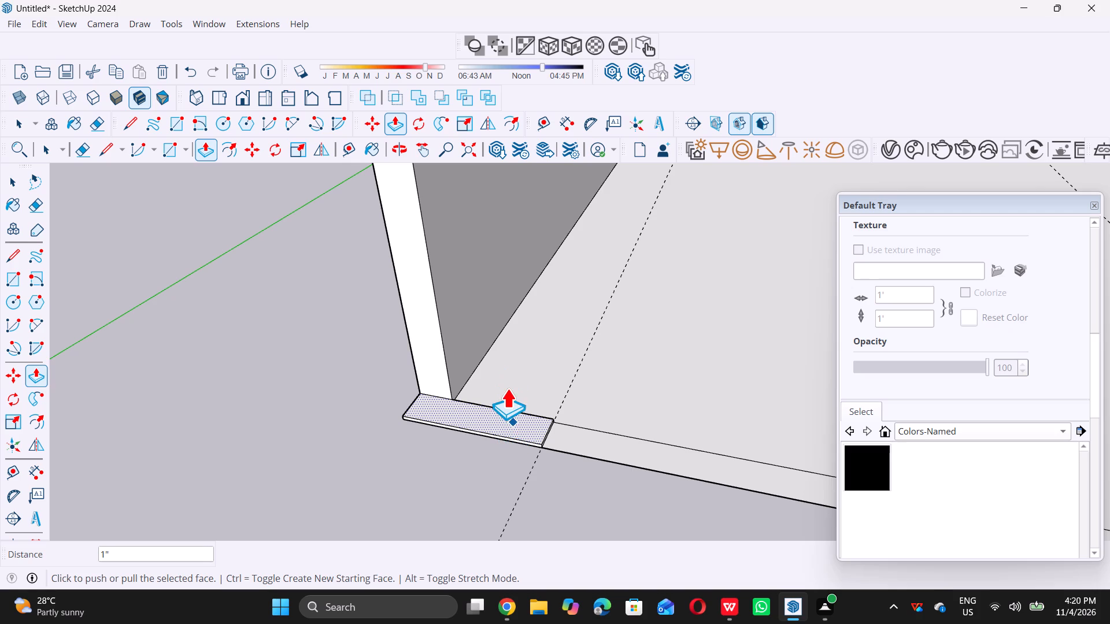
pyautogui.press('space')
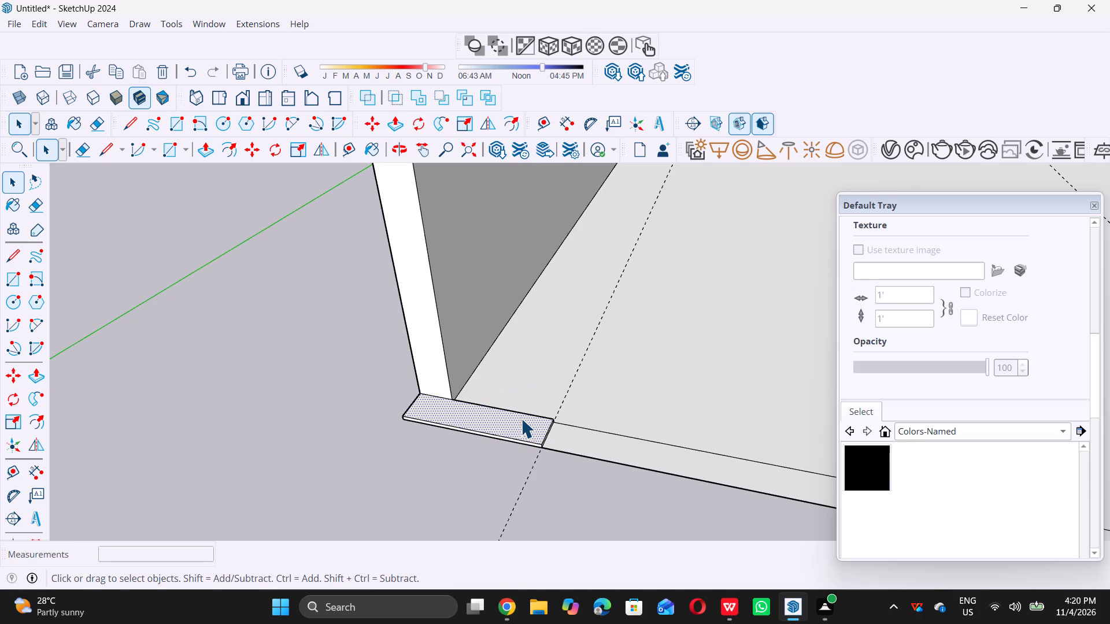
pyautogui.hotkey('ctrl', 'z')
# Push/Pull the short front border segment between the origin-side corner and the first guide up 10', level with the adjoining wall.
pyautogui.click(515, 428)
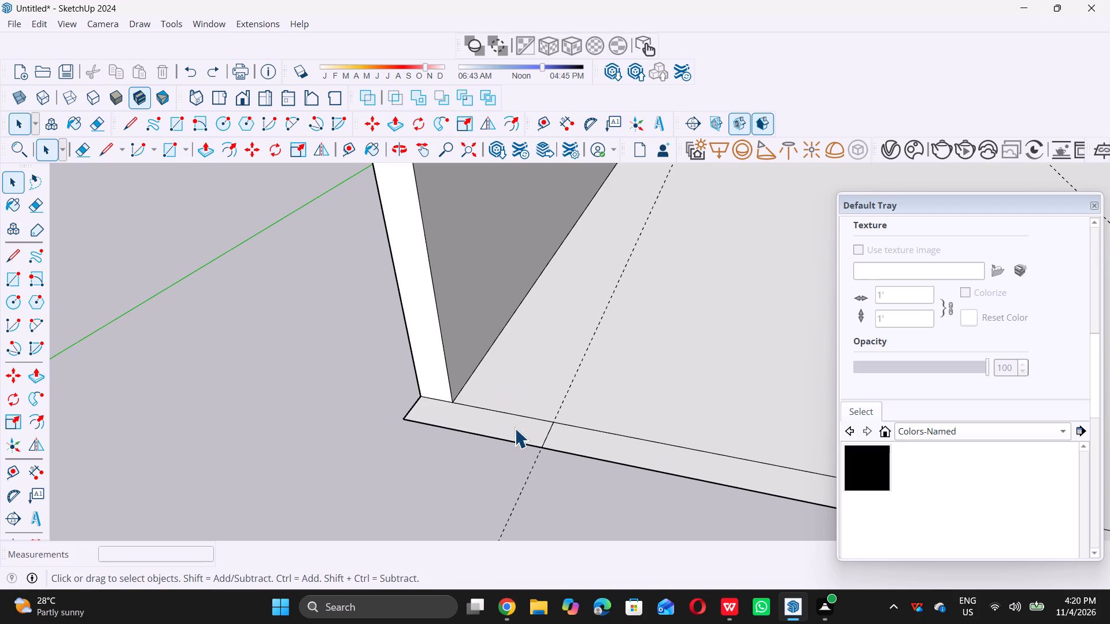
pyautogui.press('p')
pyautogui.click(515, 429)
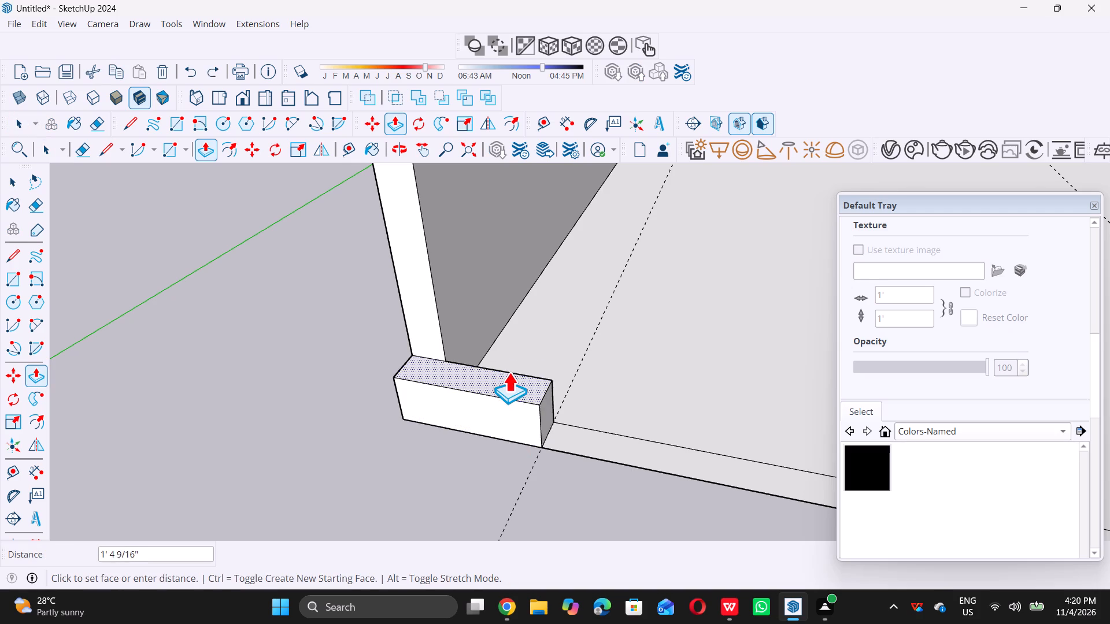
pyautogui.scroll(-15, 509, 372)
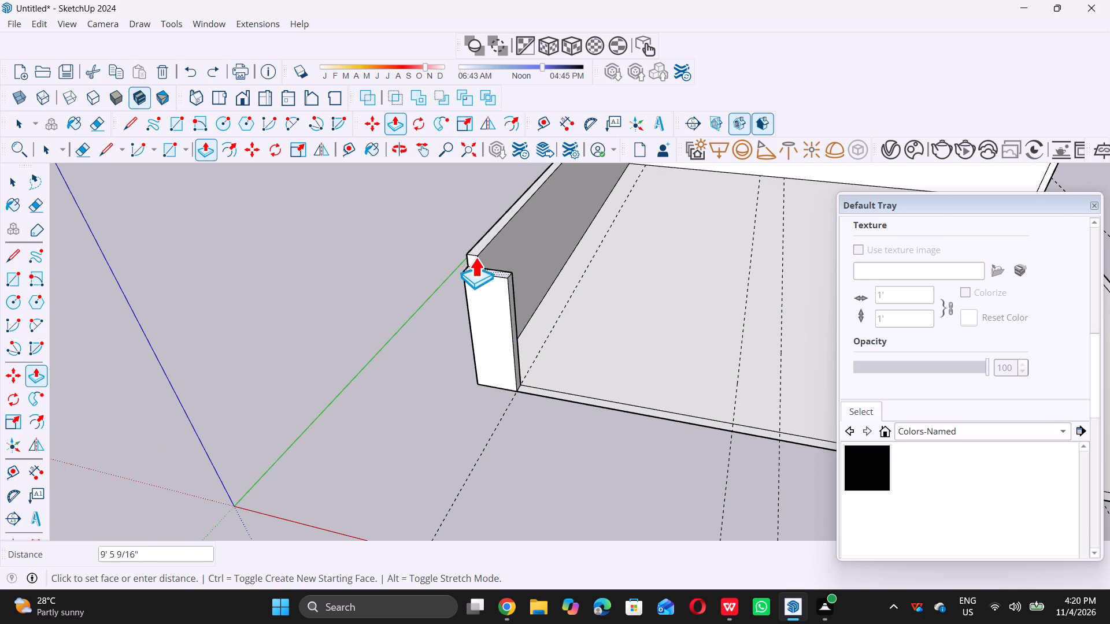
pyautogui.click(475, 254)
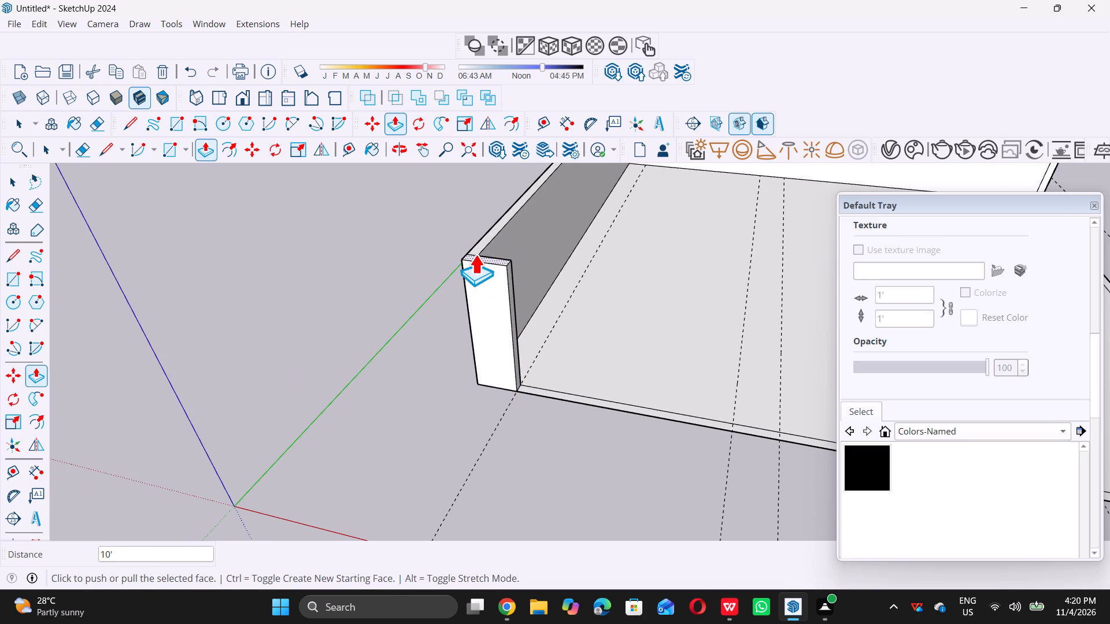
pyautogui.press('space')
# Draw a vertical 50' by 9" rotated rectangle hanging below the back edge on the underside of the square.
pyautogui.scroll(-14, 480, 300)
pyautogui.moveTo(495, 465); pyautogui.dragTo(496, 381, button='middle')
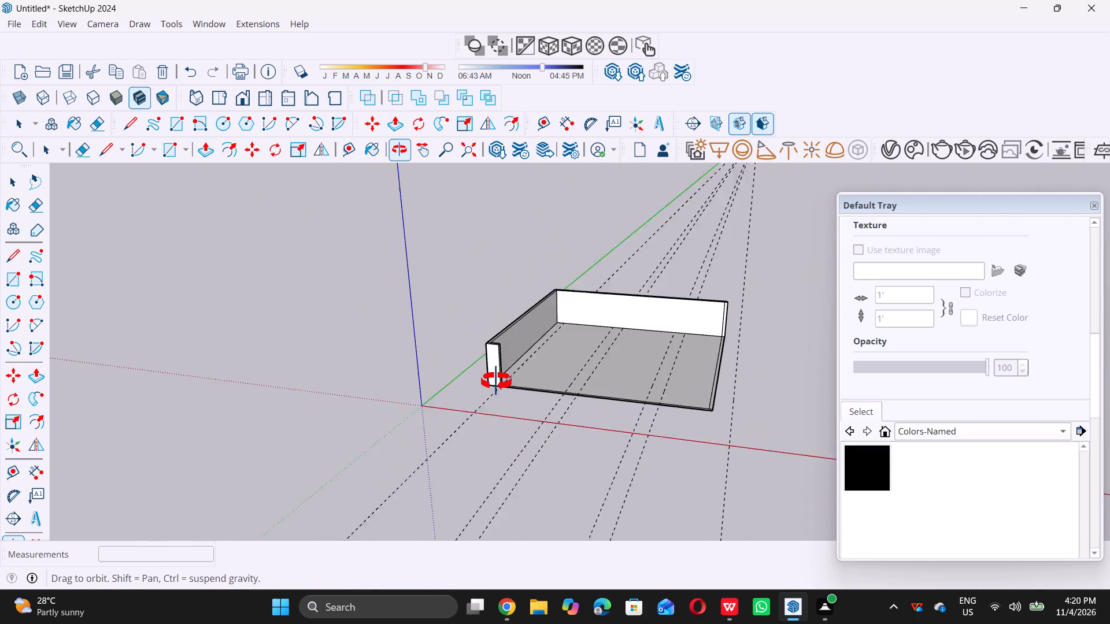
pyautogui.moveTo(496, 381); pyautogui.dragTo(809, 488, button='middle')
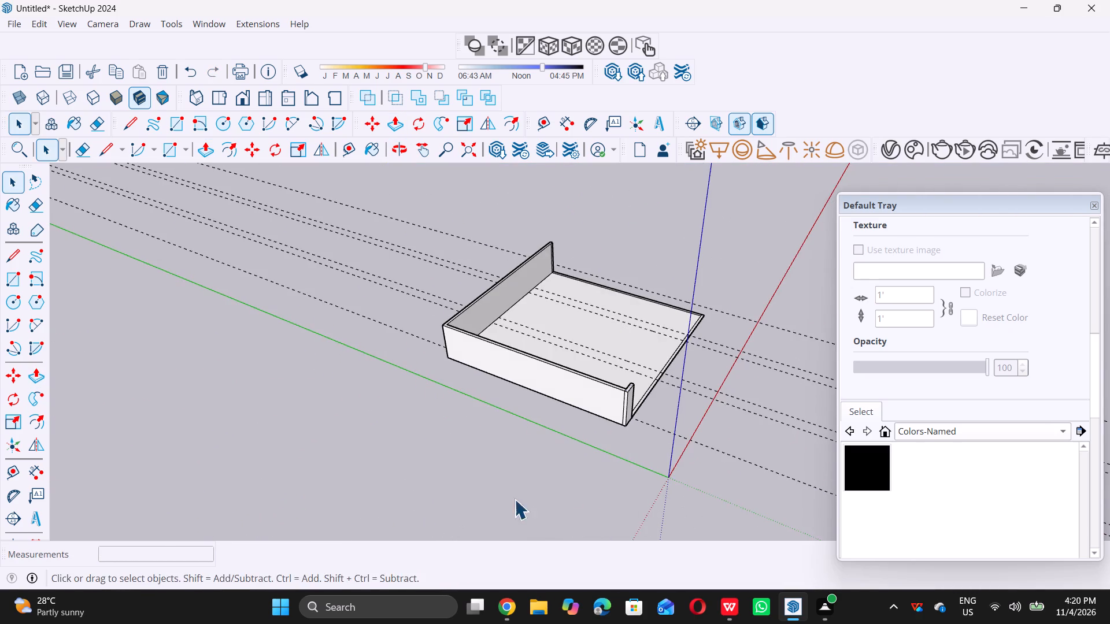
pyautogui.moveTo(514, 499); pyautogui.dragTo(643, 310, button='middle')
pyautogui.middleClick(643, 310)
pyautogui.moveTo(549, 445); pyautogui.dragTo(590, 370, button='middle')
pyautogui.scroll(14, 509, 411)
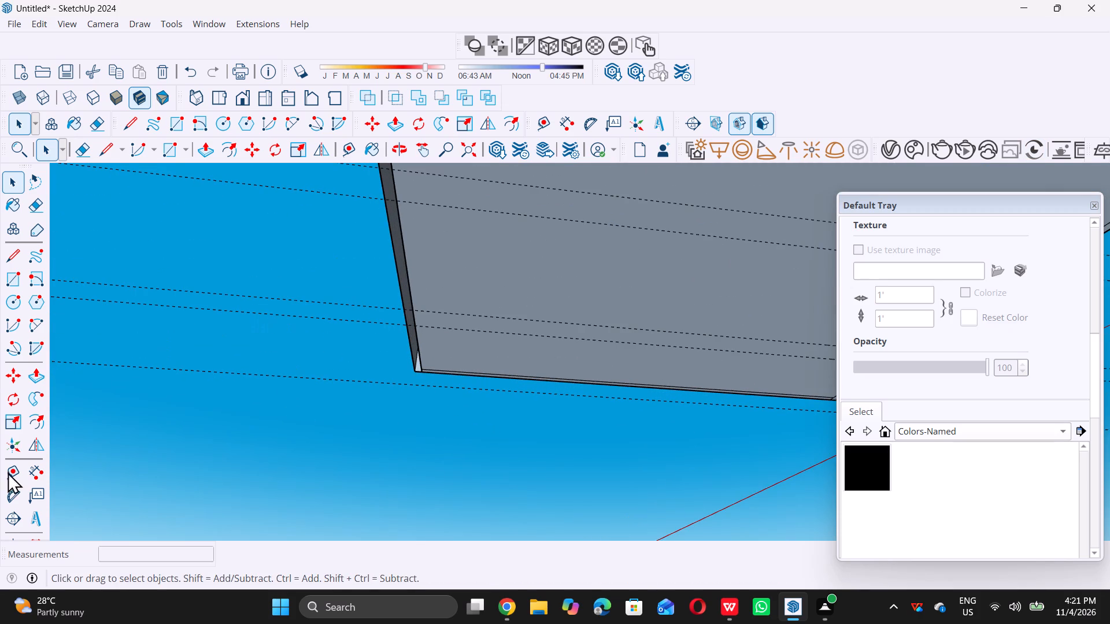
pyautogui.click(35, 283)
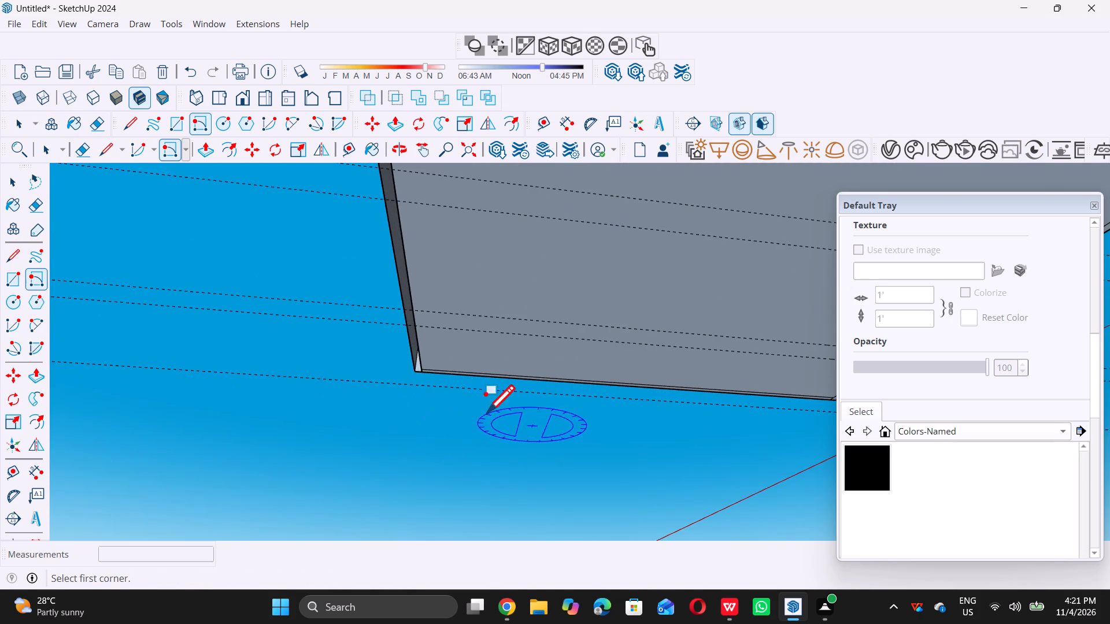
pyautogui.scroll(4, 373, 385)
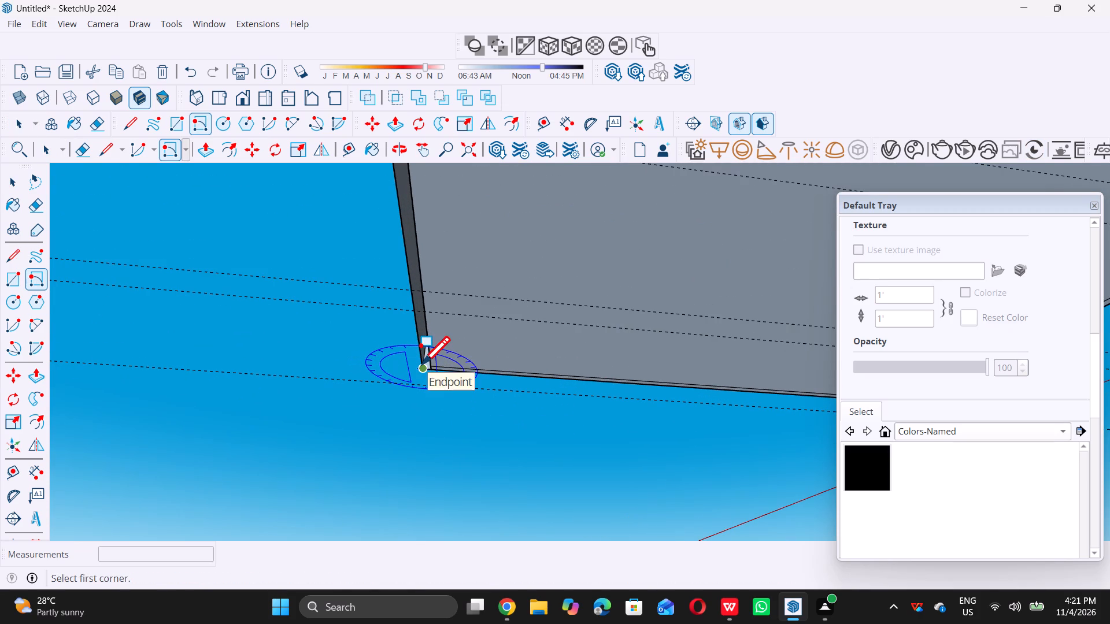
pyautogui.click(420, 364)
pyautogui.scroll(-12, 420, 364)
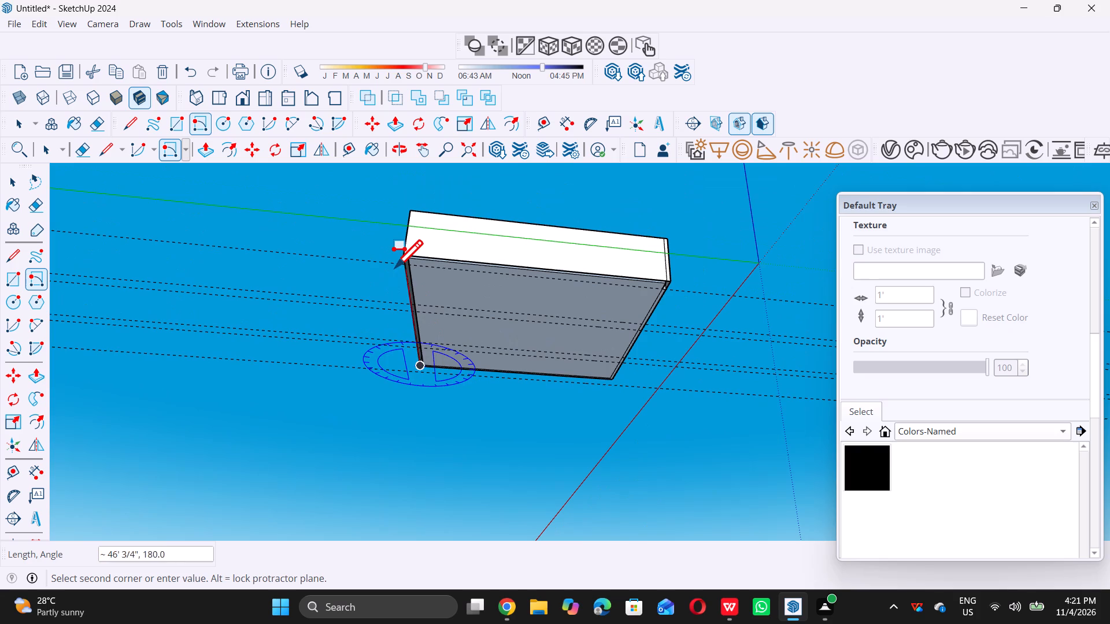
pyautogui.click(403, 254)
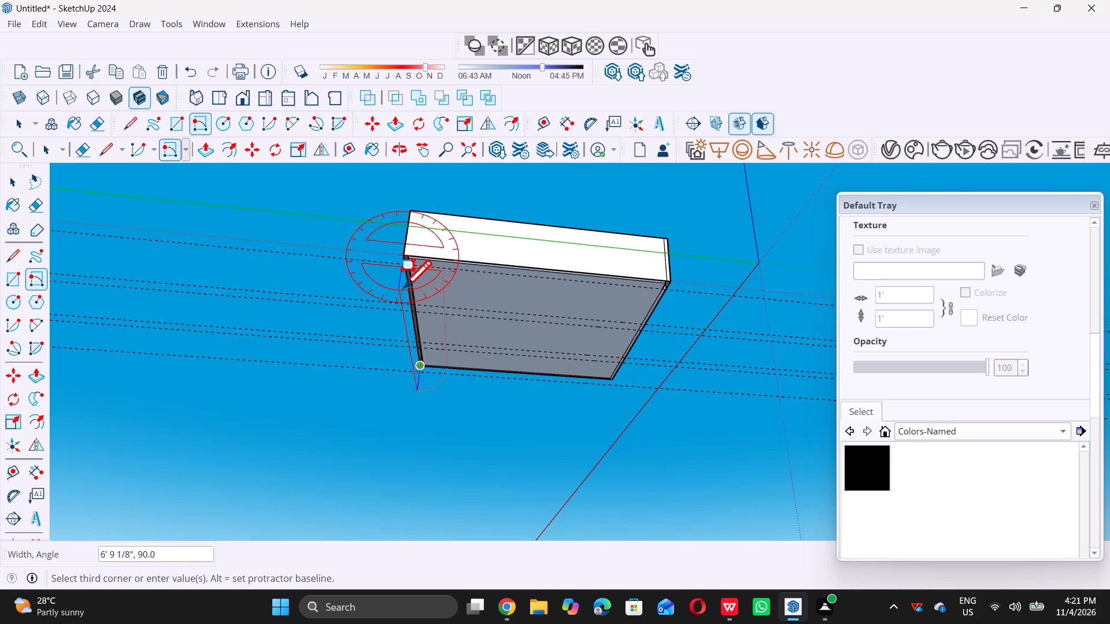
pyautogui.press('9')
pyautogui.hotkey('shift', '"')
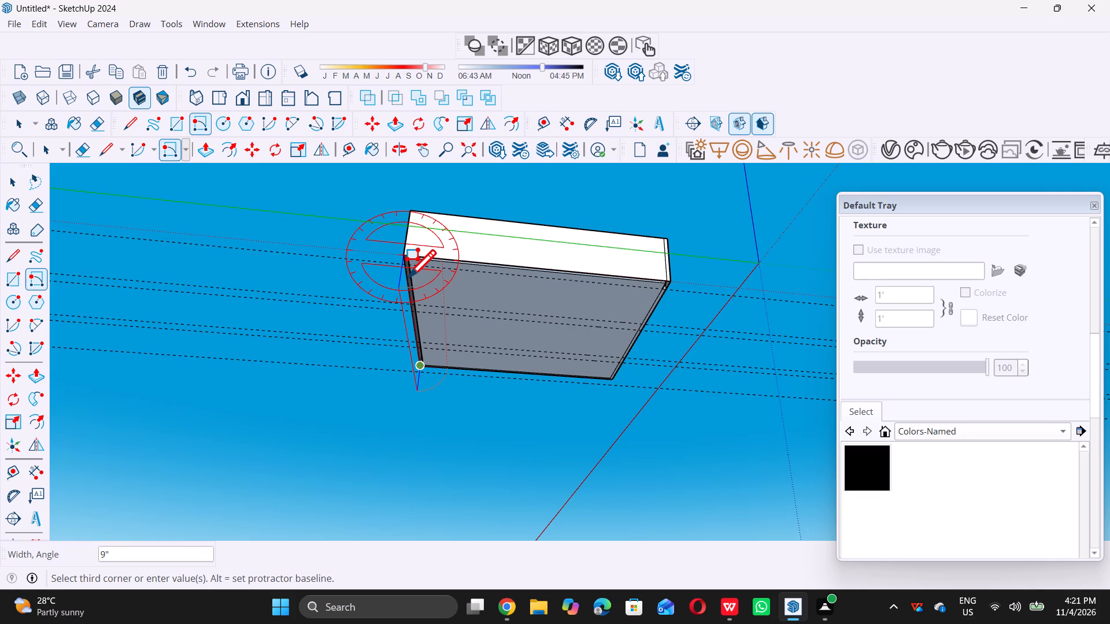
pyautogui.press('Return')
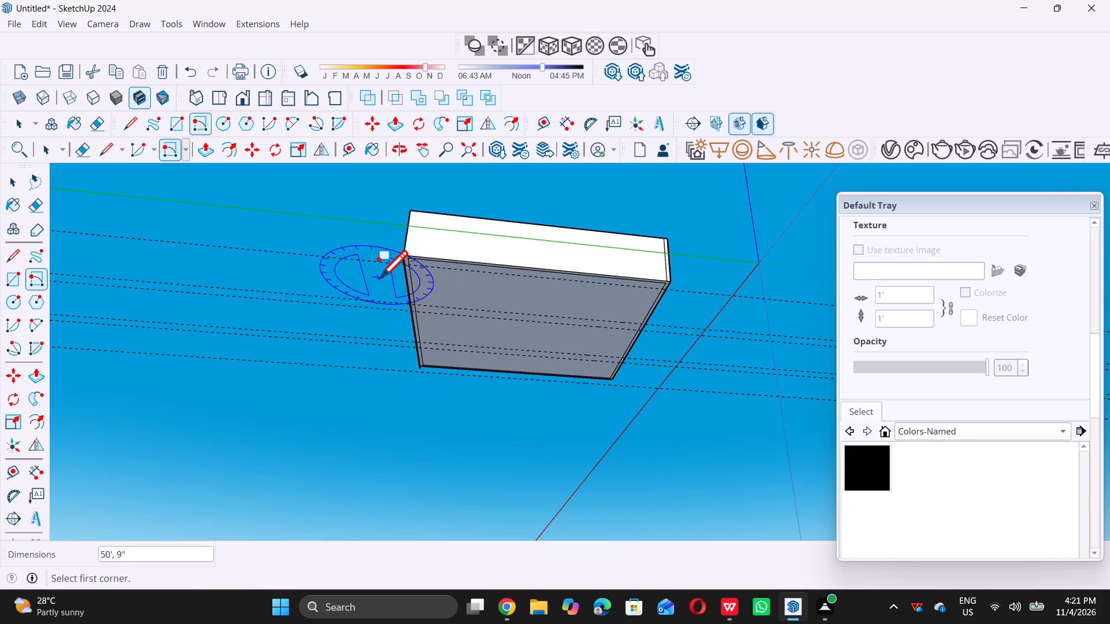
pyautogui.press('space')
# Push/Pull the 9" deep vertical rectangle 50' under the square to the front edge, forming a base slab.
pyautogui.scroll(-1, 399, 248)
pyautogui.moveTo(398, 256); pyautogui.dragTo(356, 392, button='middle')
pyautogui.scroll(9, 381, 358)
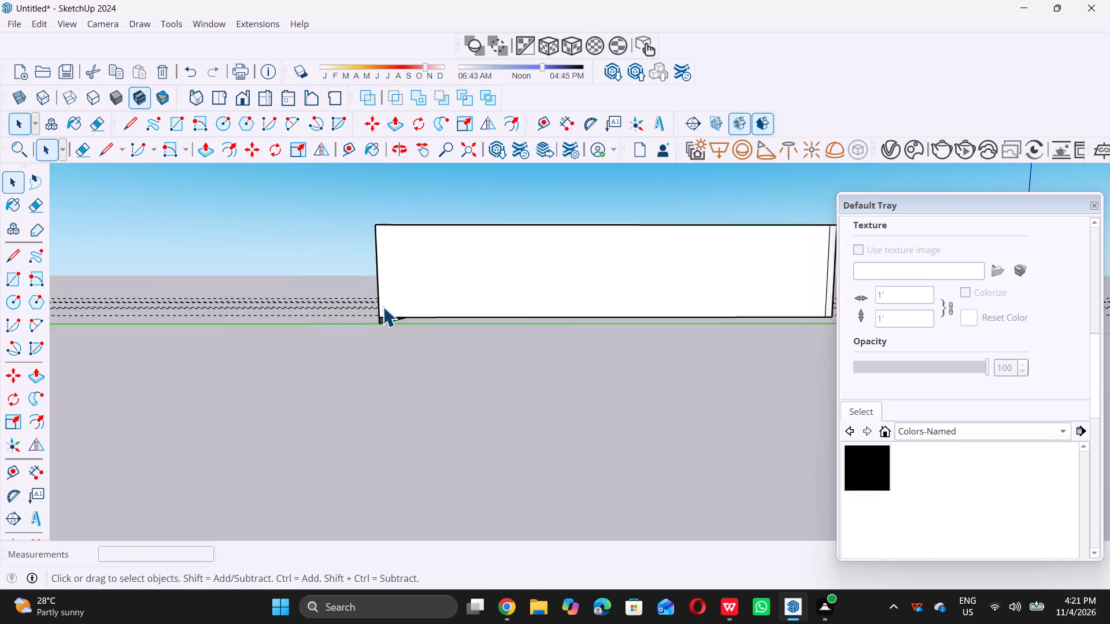
pyautogui.scroll(13, 384, 334)
pyautogui.scroll(9, 382, 308)
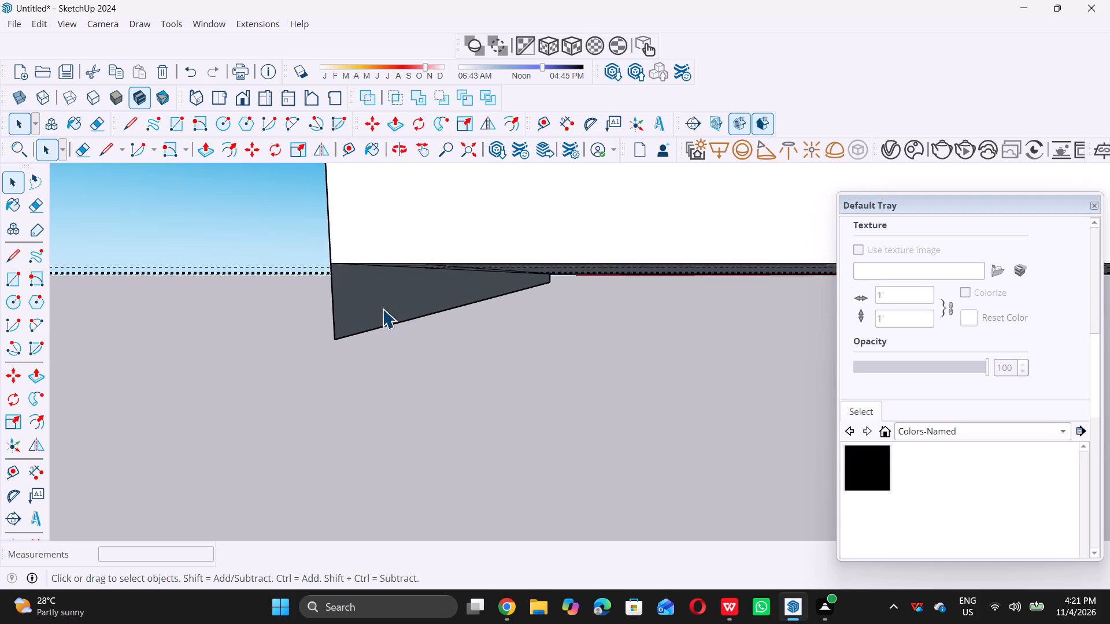
pyautogui.scroll(4, 382, 309)
pyautogui.click(382, 308)
pyautogui.press('p')
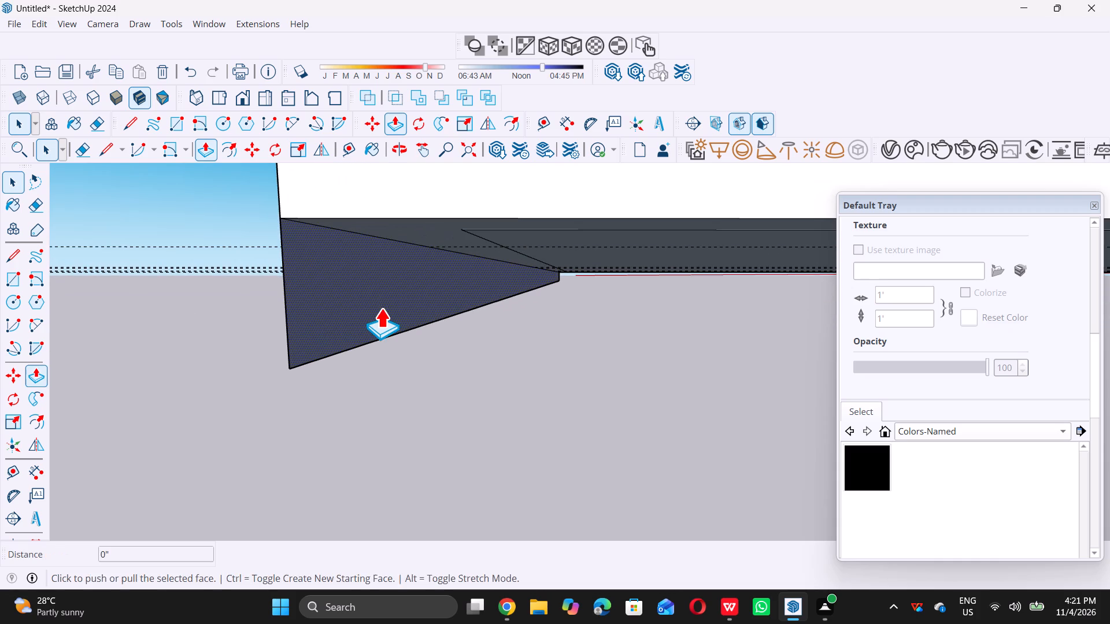
pyautogui.click(386, 308)
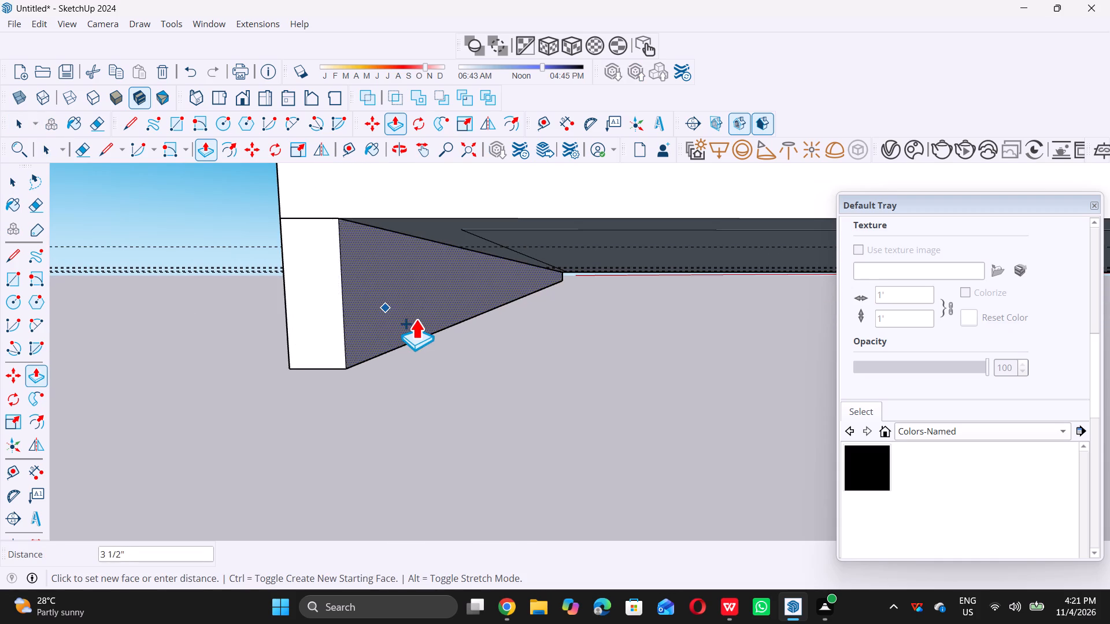
pyautogui.scroll(-20, 415, 319)
pyautogui.scroll(-8, 415, 319)
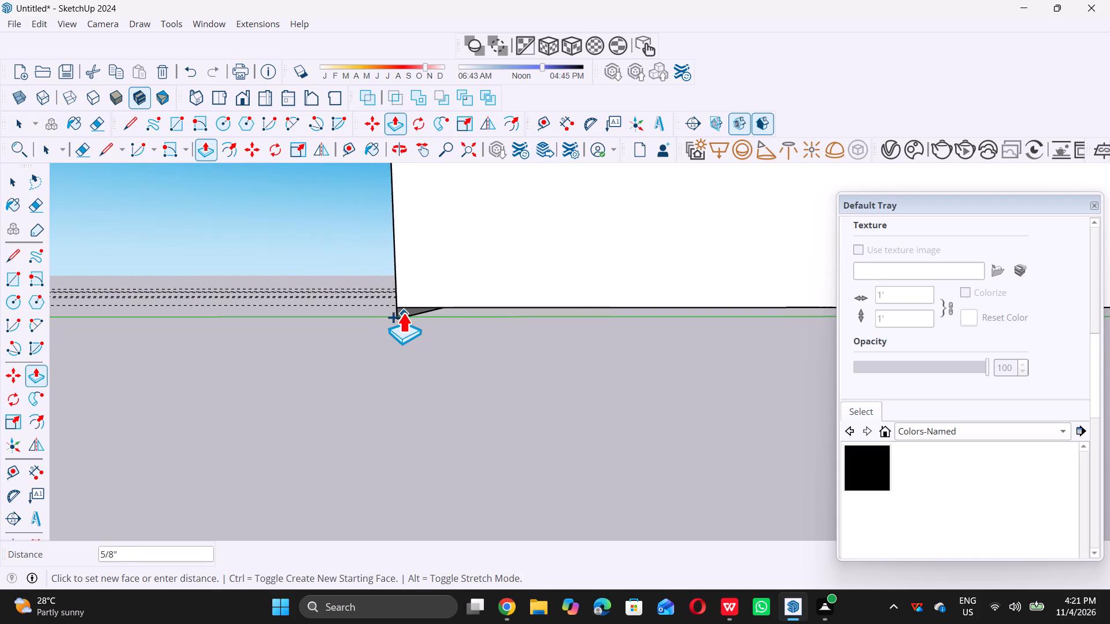
pyautogui.scroll(-10, 403, 313)
pyautogui.moveTo(680, 339); pyautogui.dragTo(654, 346, button='middle')
pyautogui.moveTo(653, 346); pyautogui.dragTo(652, 348, button='middle')
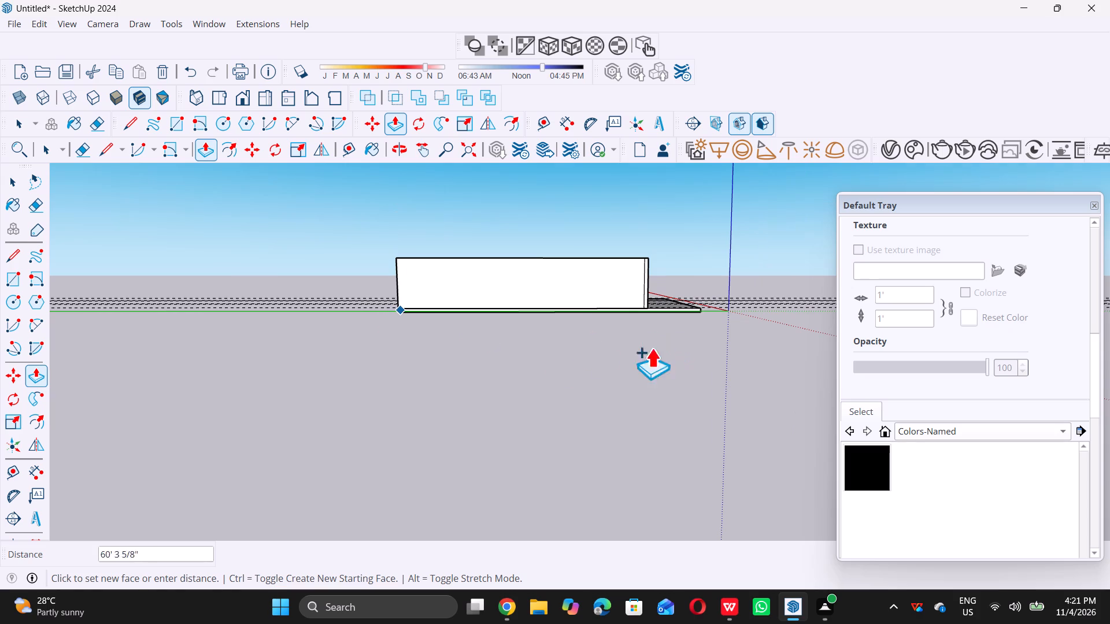
pyautogui.moveTo(652, 348); pyautogui.dragTo(547, 376, button='middle')
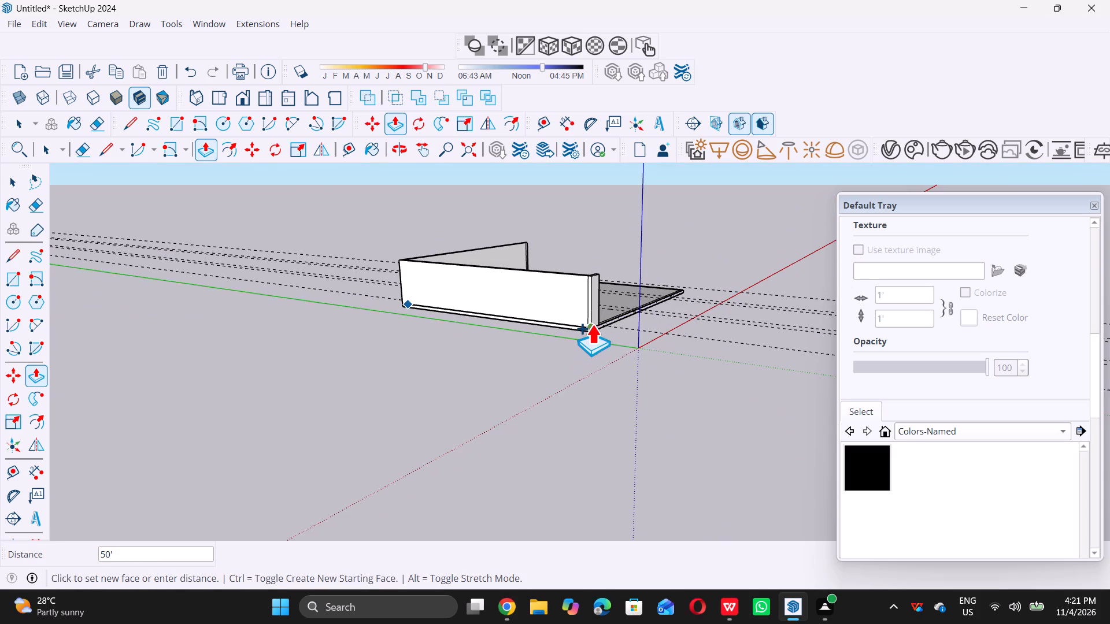
pyautogui.scroll(12, 591, 321)
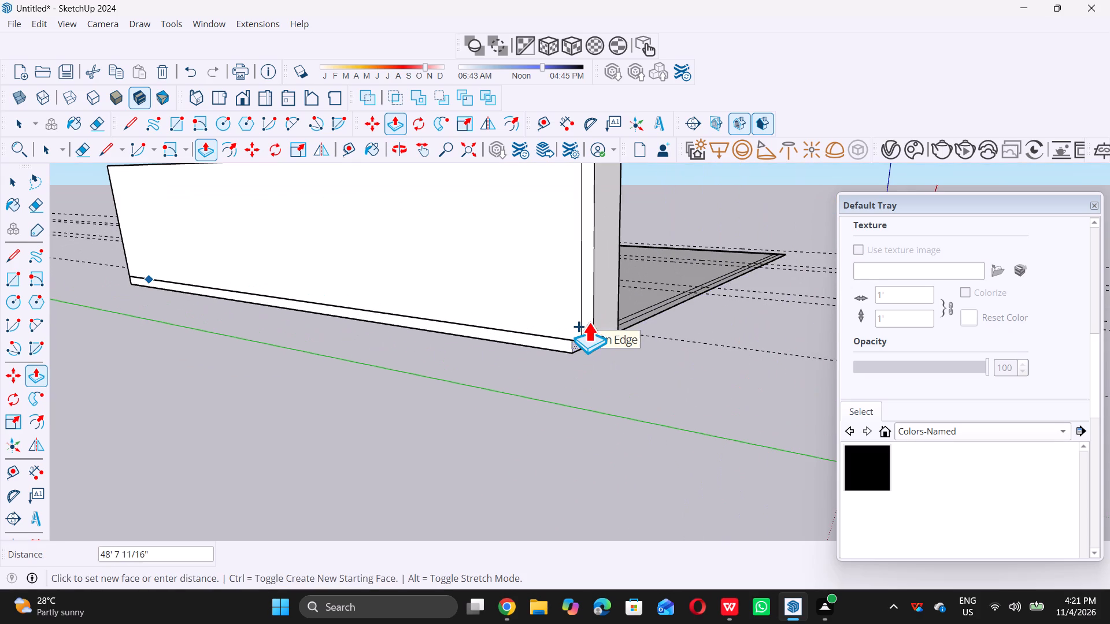
pyautogui.click(595, 324)
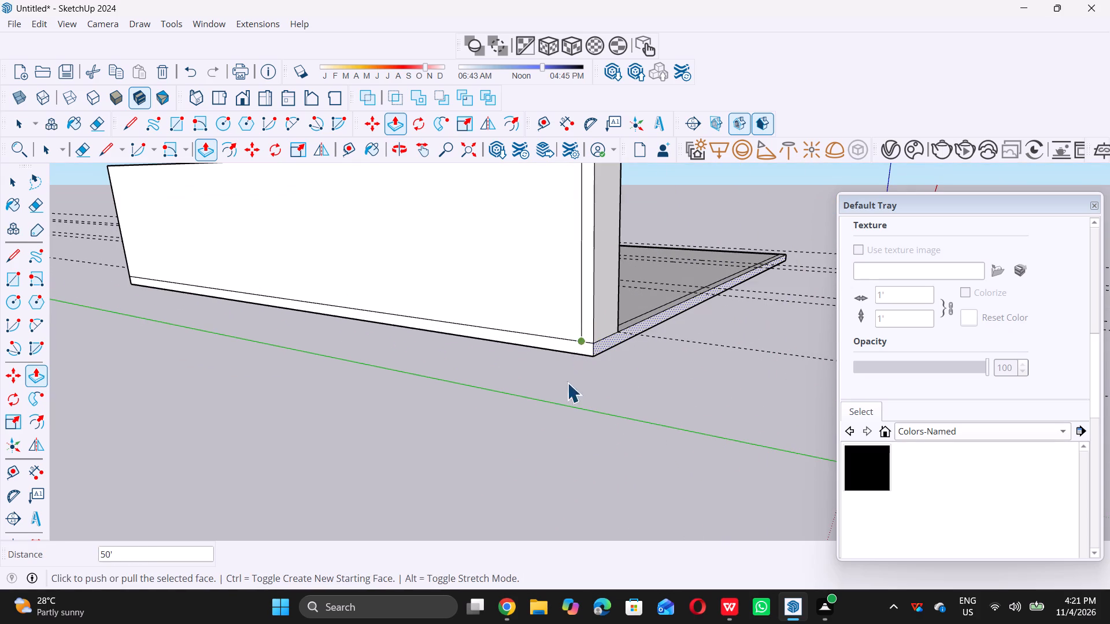
pyautogui.press('space')
pyautogui.tripleClick(563, 414)
pyautogui.click(562, 414)
# Draw a 3' by 9" rectangle on the front wall border between the pair of guides nearer the origin.
pyautogui.scroll(-13, 380, 429)
pyautogui.moveTo(443, 413); pyautogui.dragTo(338, 417, button='middle')
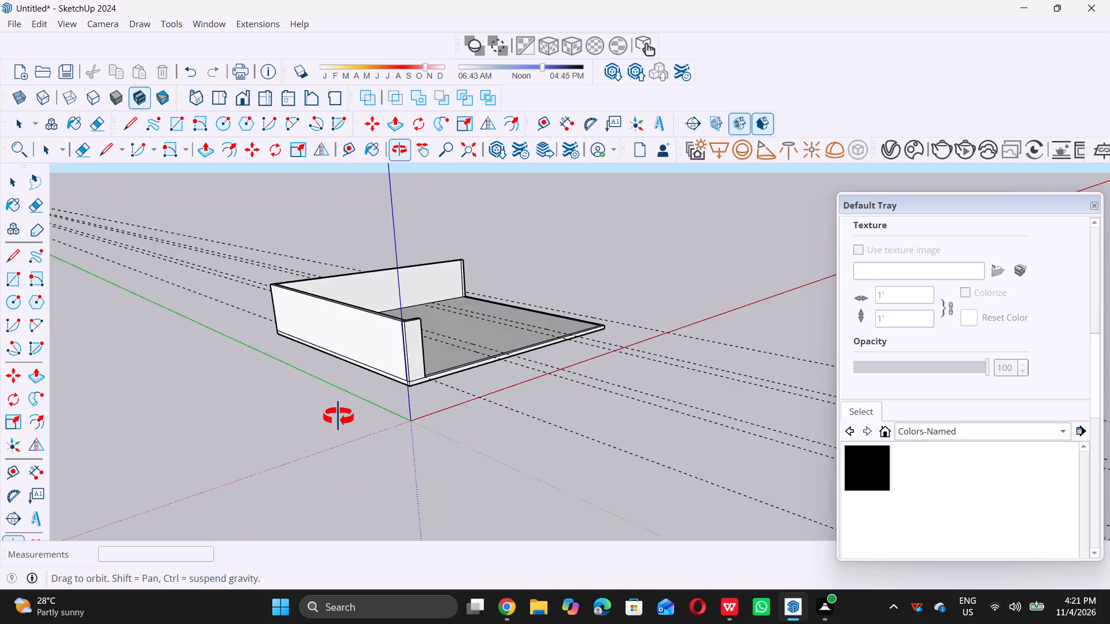
pyautogui.moveTo(338, 417); pyautogui.dragTo(174, 415, button='middle')
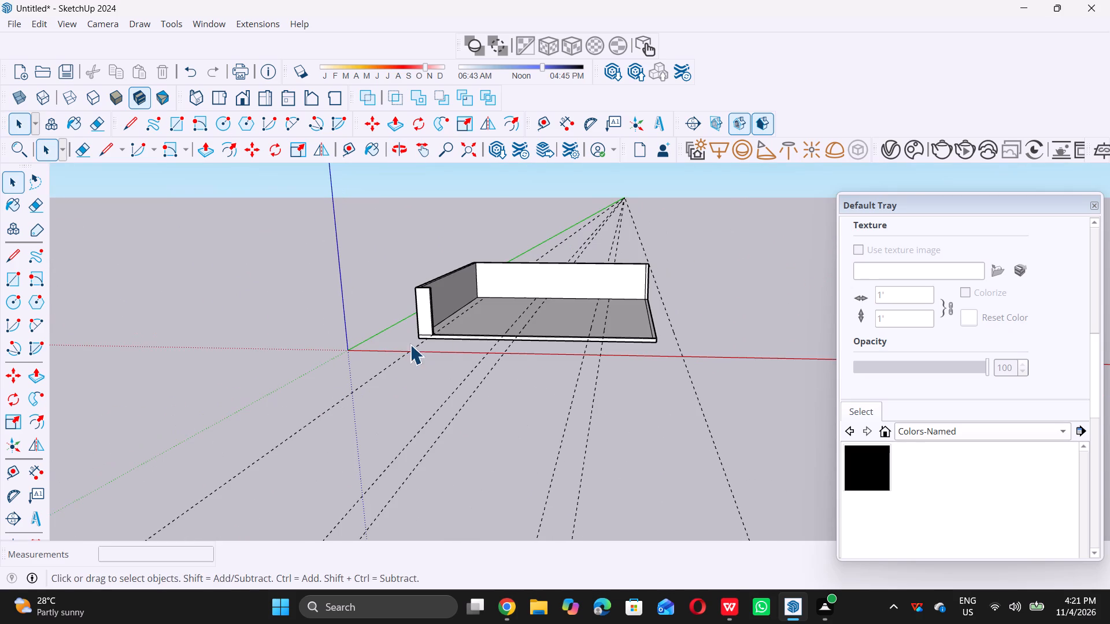
pyautogui.moveTo(407, 350); pyautogui.dragTo(402, 404, button='middle')
pyautogui.scroll(1, 402, 404)
pyautogui.scroll(-7, 401, 404)
pyautogui.scroll(5, 429, 384)
pyautogui.middleClick(429, 384)
pyautogui.scroll(4, 429, 384)
pyautogui.scroll(-6, 423, 386)
pyautogui.moveTo(428, 330); pyautogui.dragTo(401, 403, button='middle')
pyautogui.scroll(4, 446, 368)
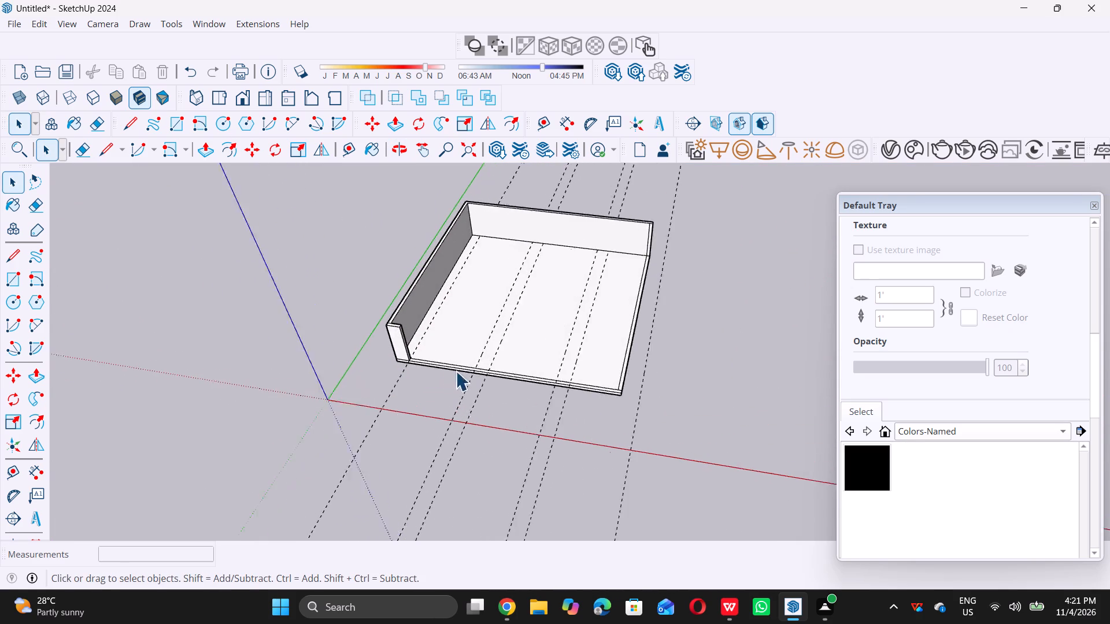
pyautogui.scroll(5, 456, 371)
pyautogui.scroll(16, 520, 377)
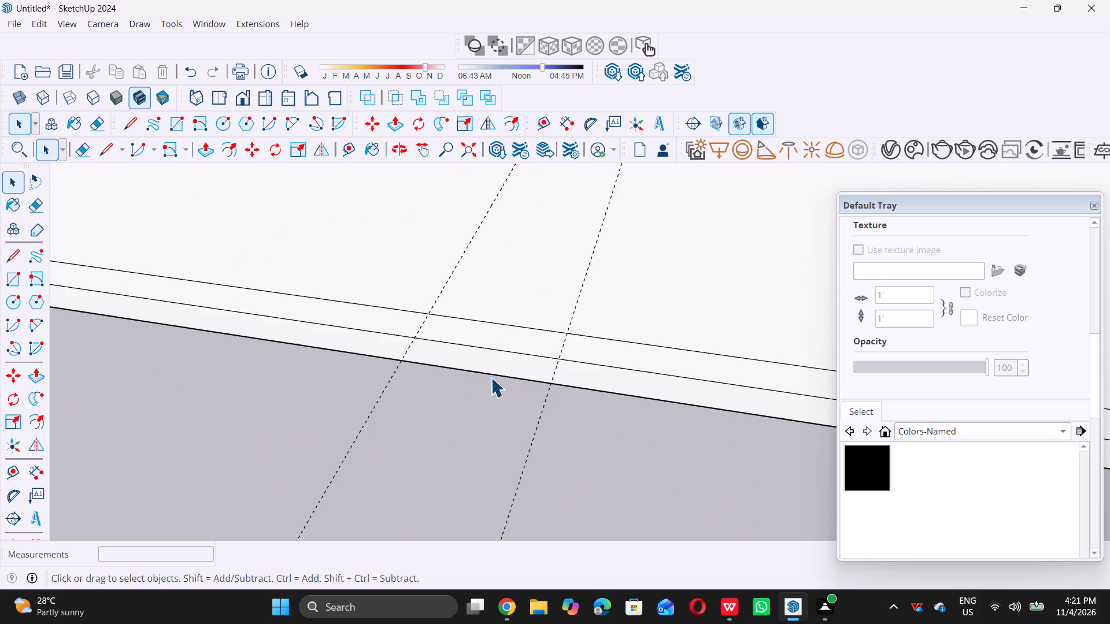
pyautogui.press('r')
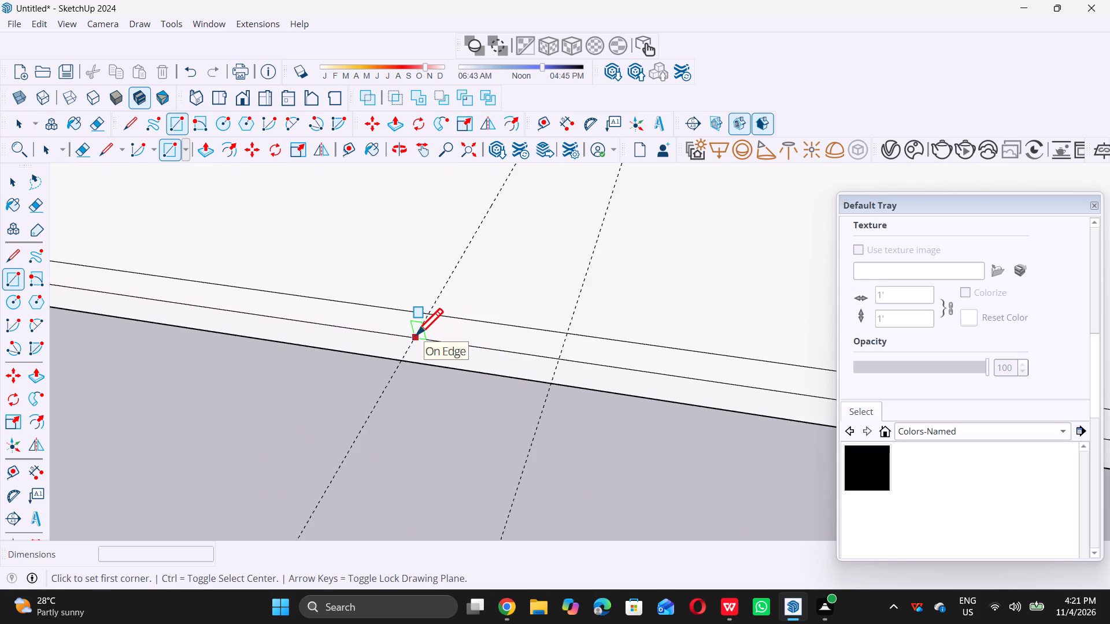
pyautogui.doubleClick(431, 311)
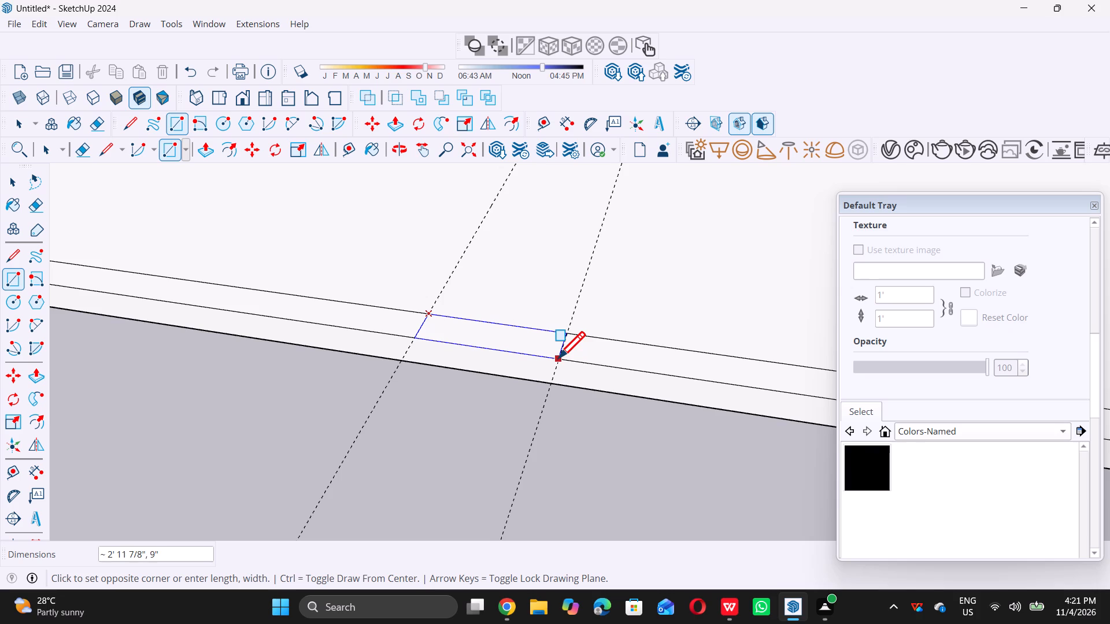
pyautogui.scroll(5, 560, 358)
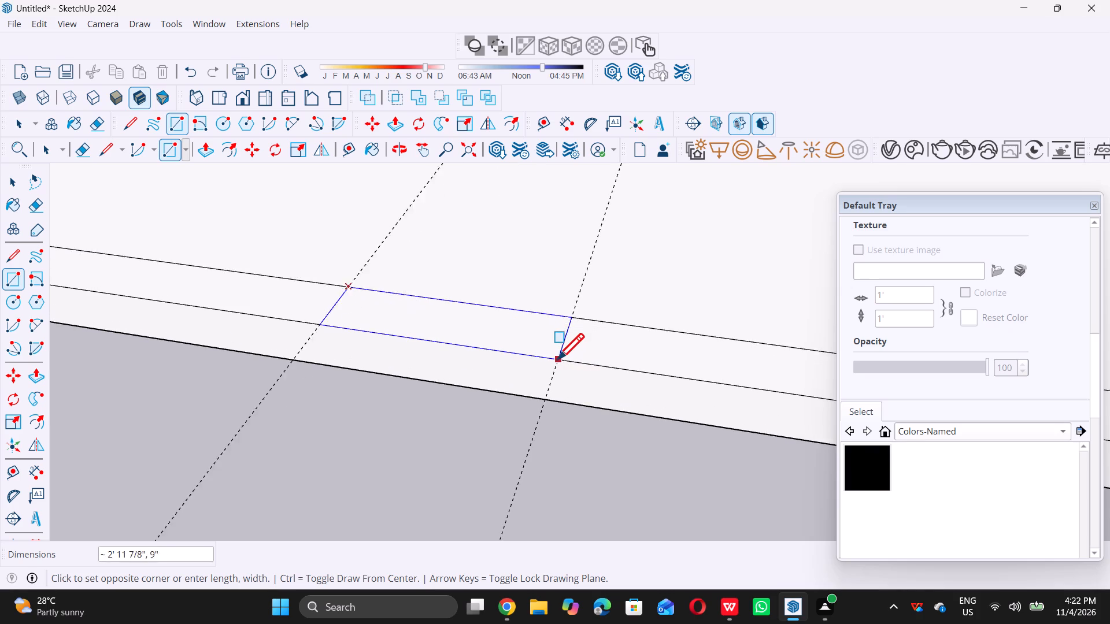
pyautogui.scroll(4, 557, 359)
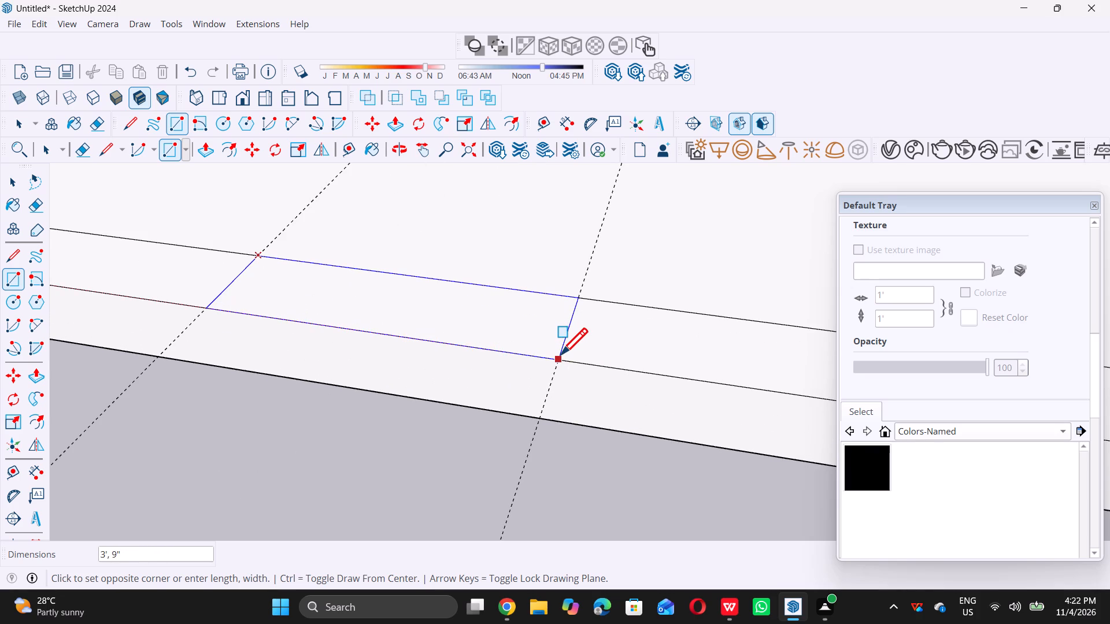
pyautogui.click(561, 354)
# Draw a 3' by 9" rectangle on the front wall border between the pair of guides farther from the origin.
pyautogui.scroll(-17, 561, 354)
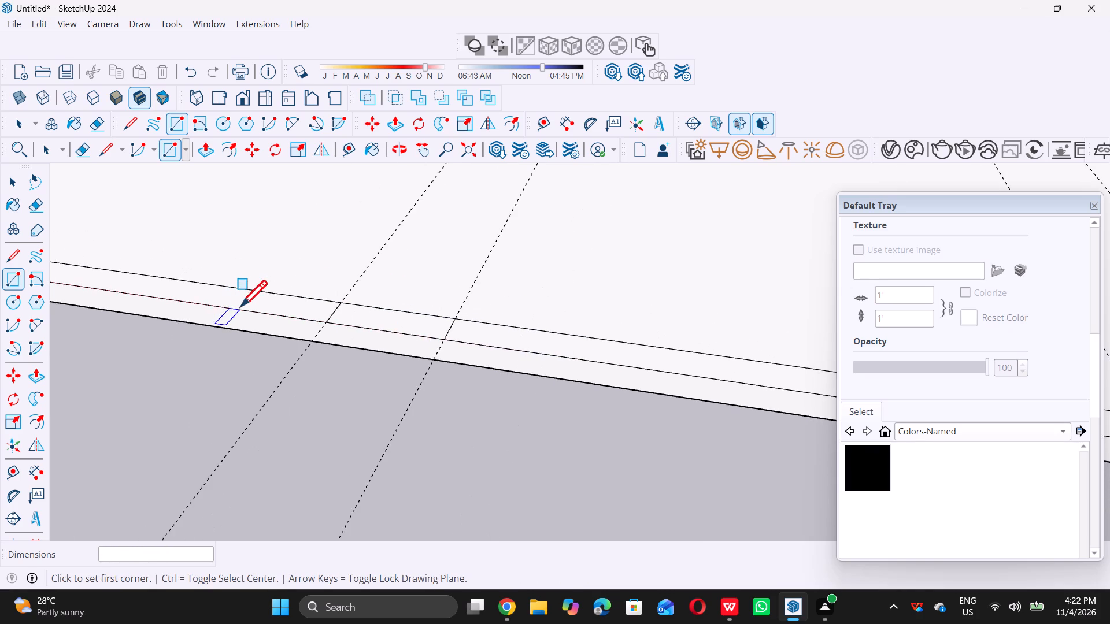
pyautogui.scroll(-14, 240, 306)
pyautogui.scroll(5, 538, 347)
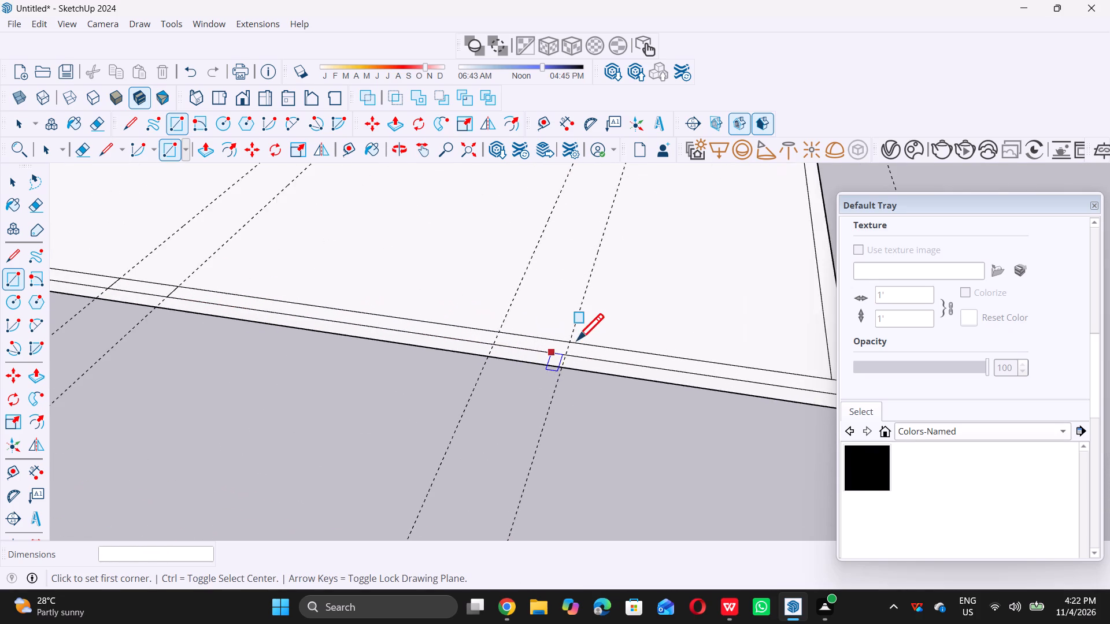
pyautogui.scroll(7, 577, 339)
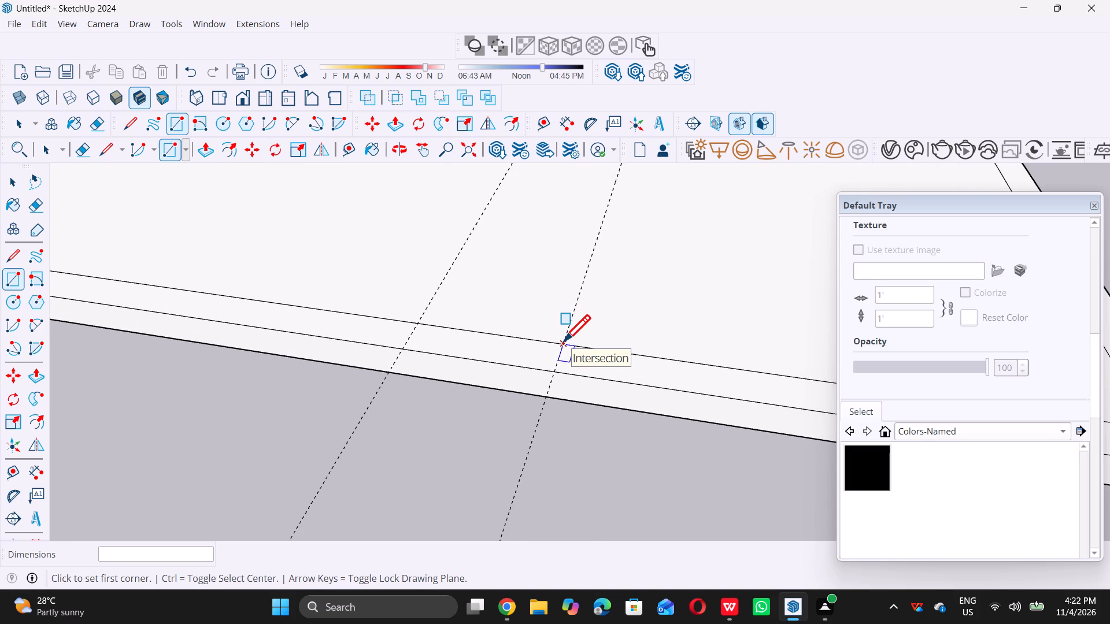
pyautogui.click(564, 341)
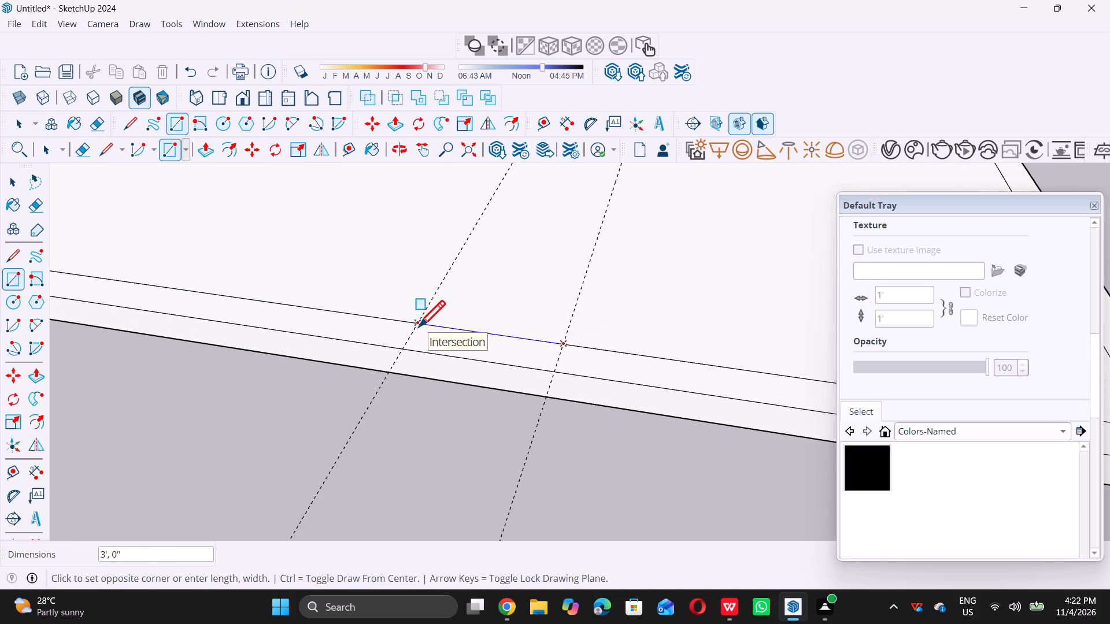
pyautogui.click(403, 350)
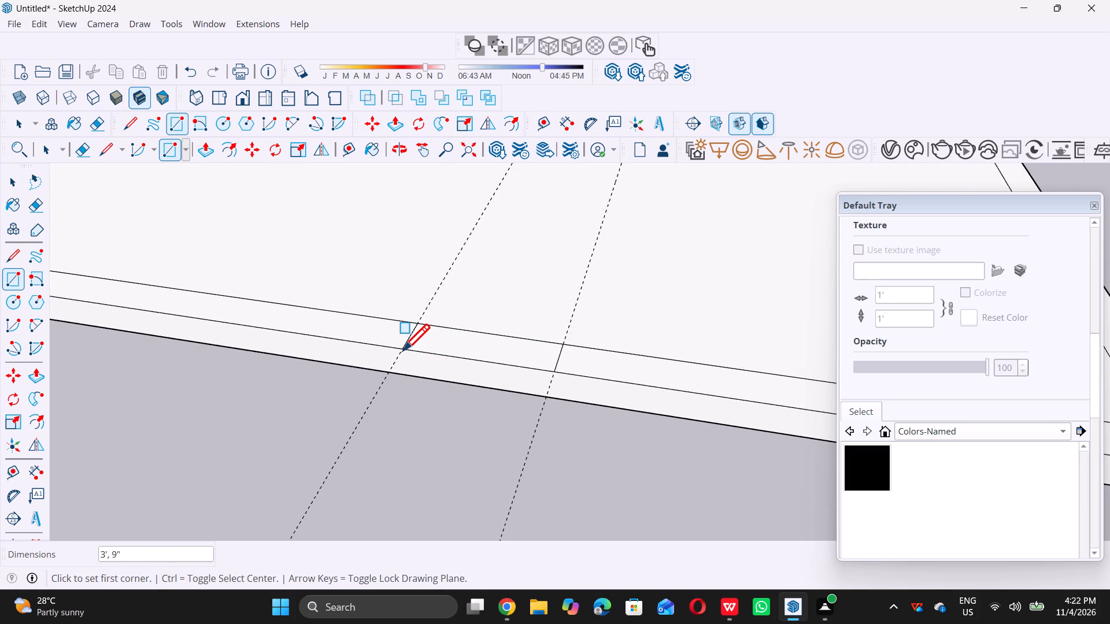
pyautogui.press('space')
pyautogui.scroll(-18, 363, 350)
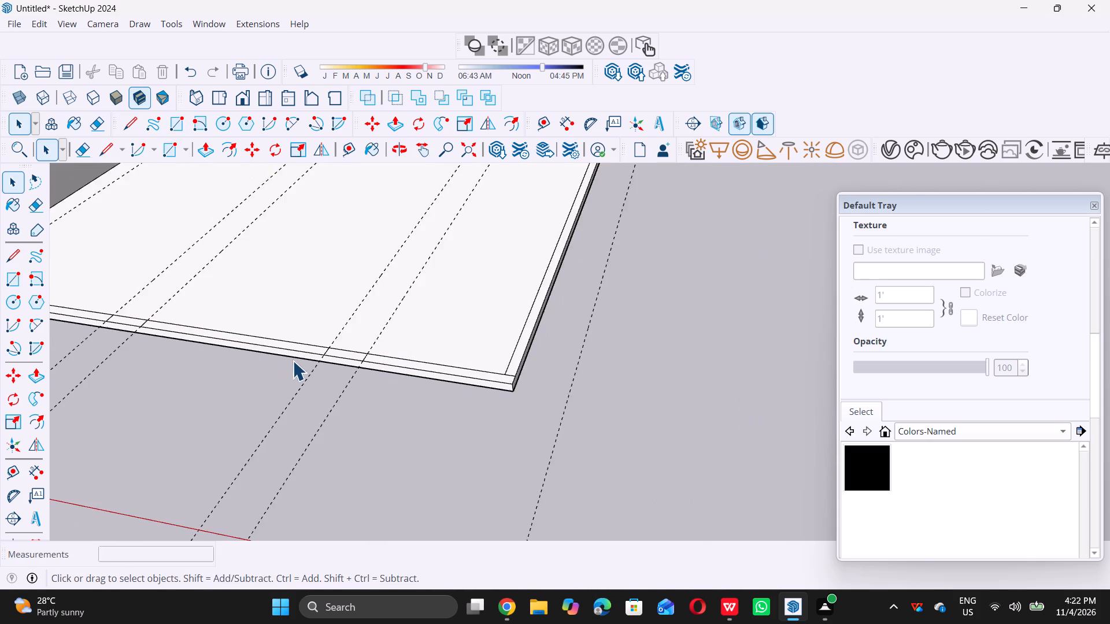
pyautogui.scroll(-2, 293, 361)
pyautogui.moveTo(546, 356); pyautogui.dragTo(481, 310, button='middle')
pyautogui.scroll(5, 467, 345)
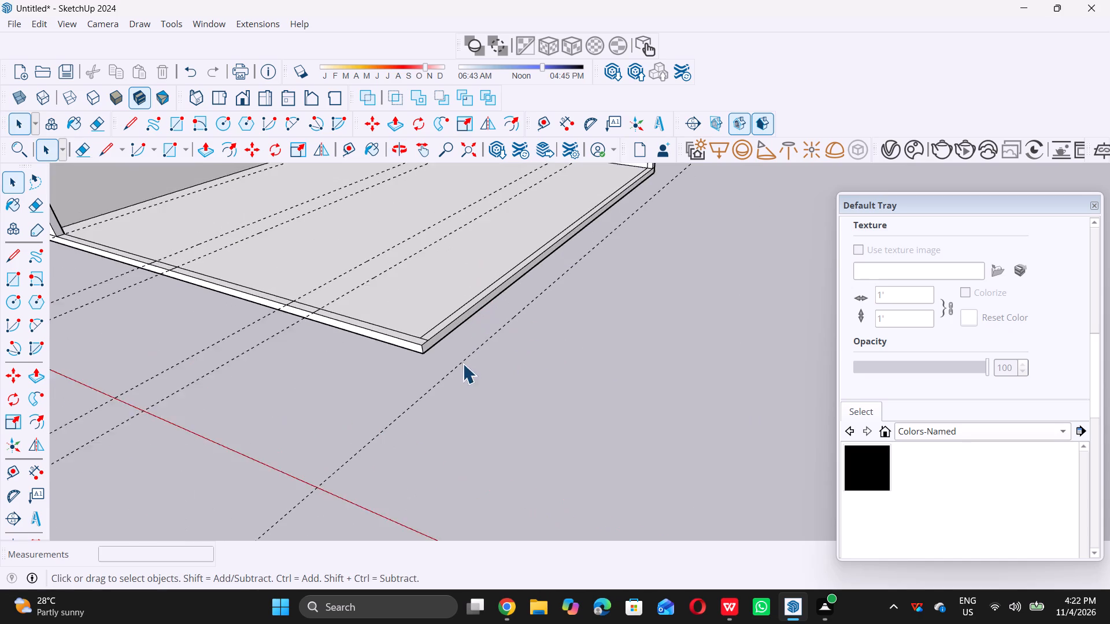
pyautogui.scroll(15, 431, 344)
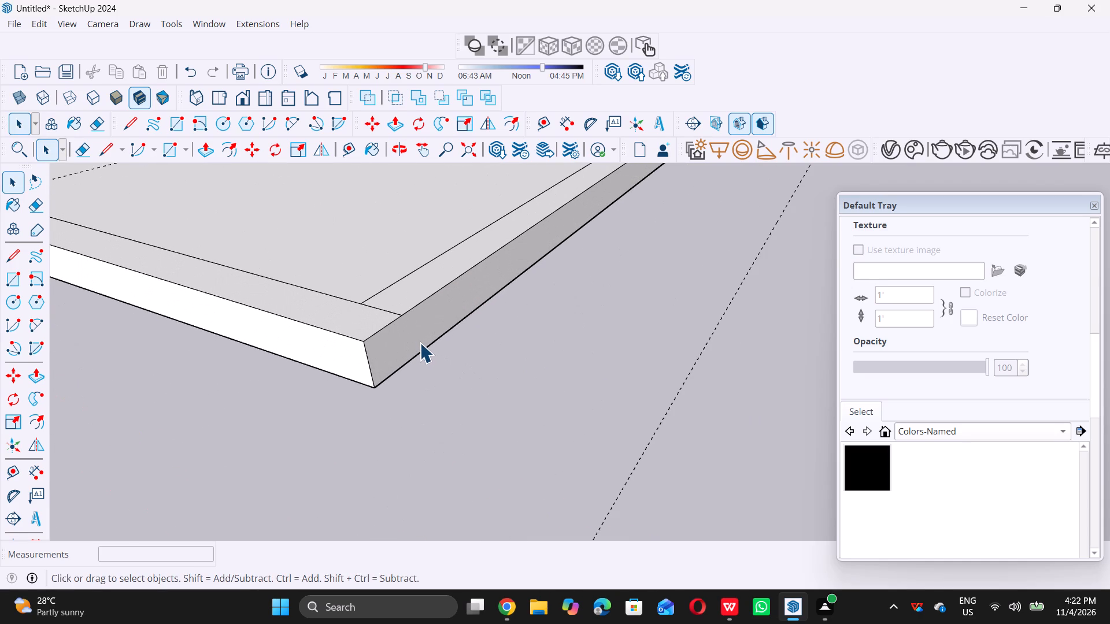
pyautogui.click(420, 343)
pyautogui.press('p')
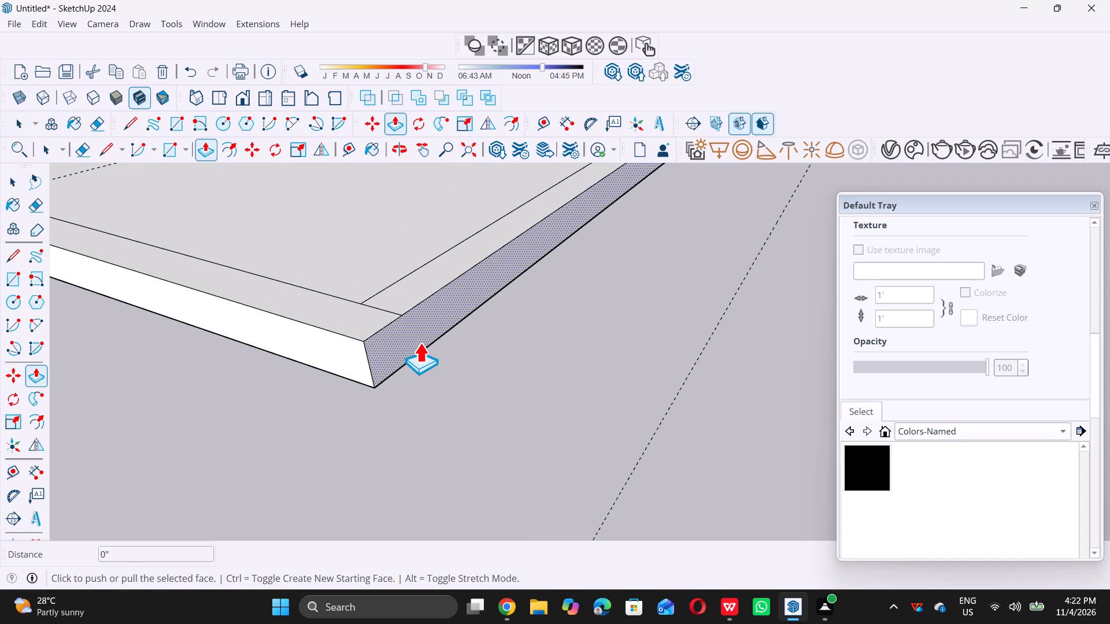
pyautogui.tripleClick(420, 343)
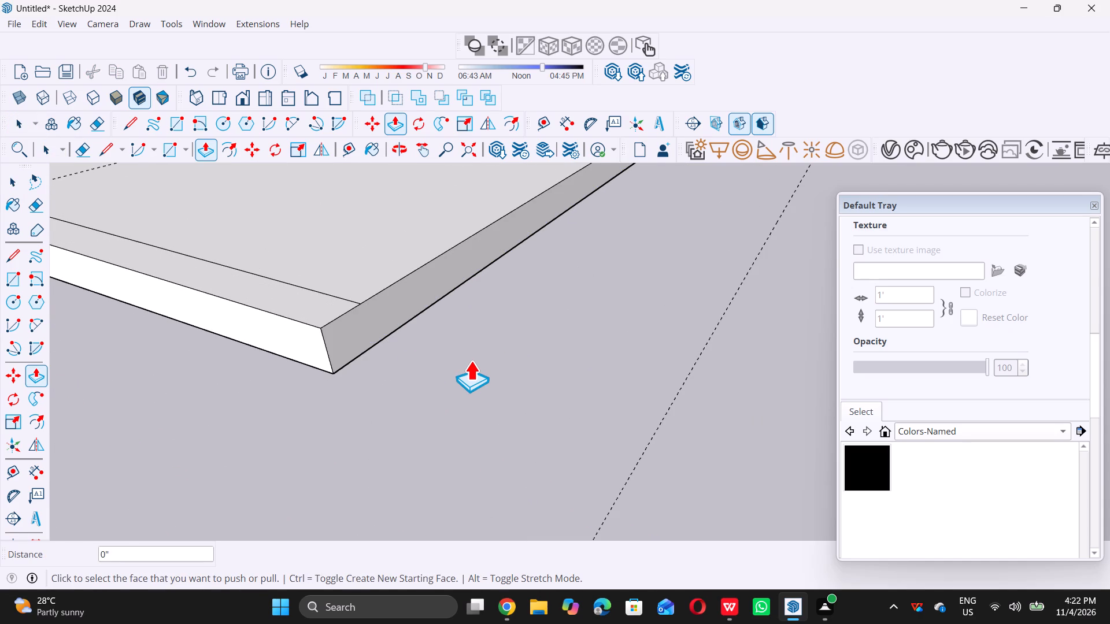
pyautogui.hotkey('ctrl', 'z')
# Push/Pull the slab's open side face about 4' outward along the red axis to the outer guide.
pyautogui.click(438, 322)
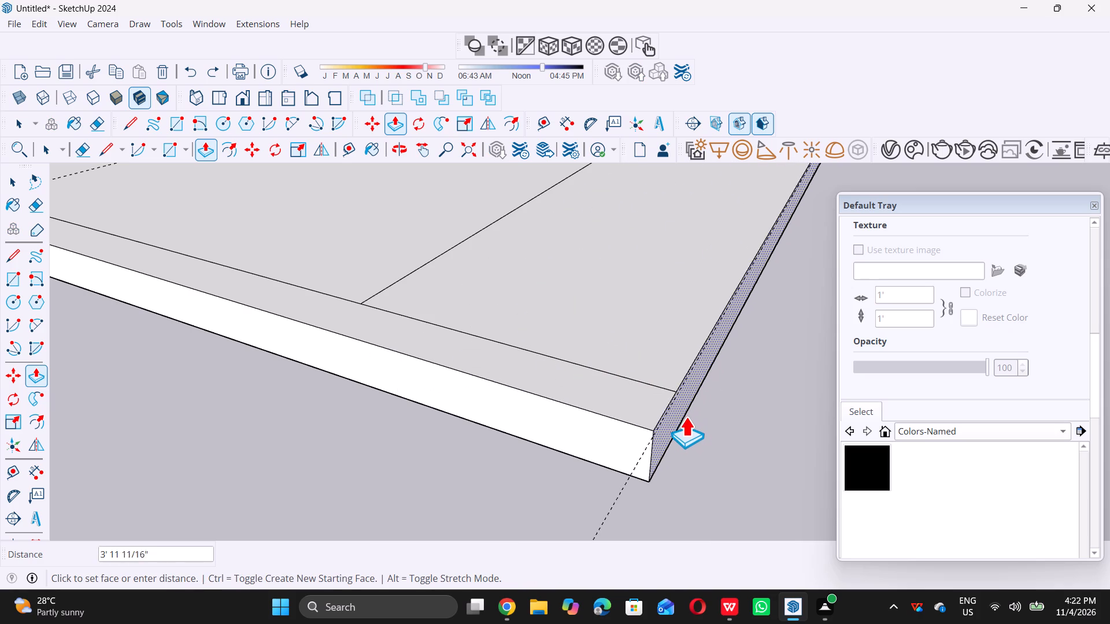
pyautogui.click(686, 417)
# Push/Pull the slab's same open side face a further 3' outward, past the outer guide.
pyautogui.scroll(-10, 680, 417)
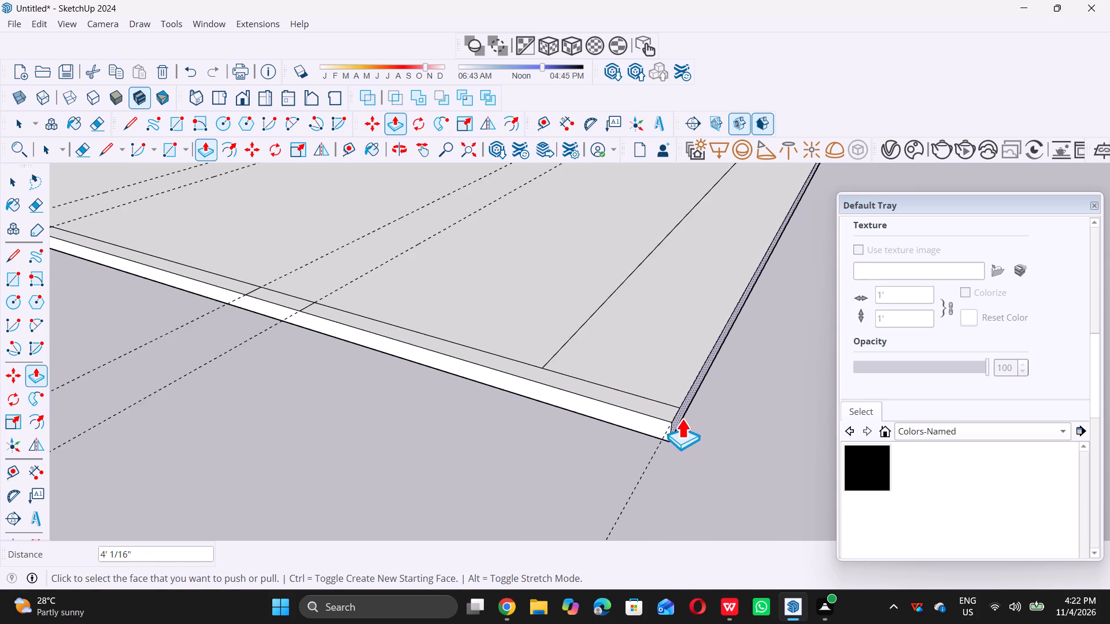
pyautogui.moveTo(682, 418); pyautogui.dragTo(586, 408, button='middle')
pyautogui.scroll(3, 642, 433)
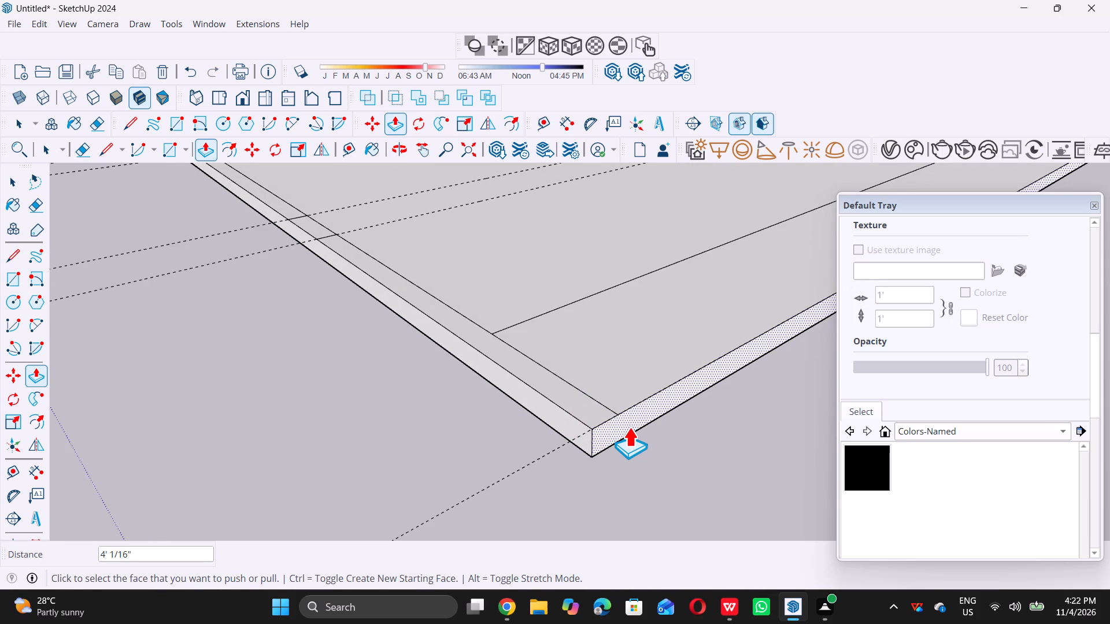
pyautogui.click(629, 427)
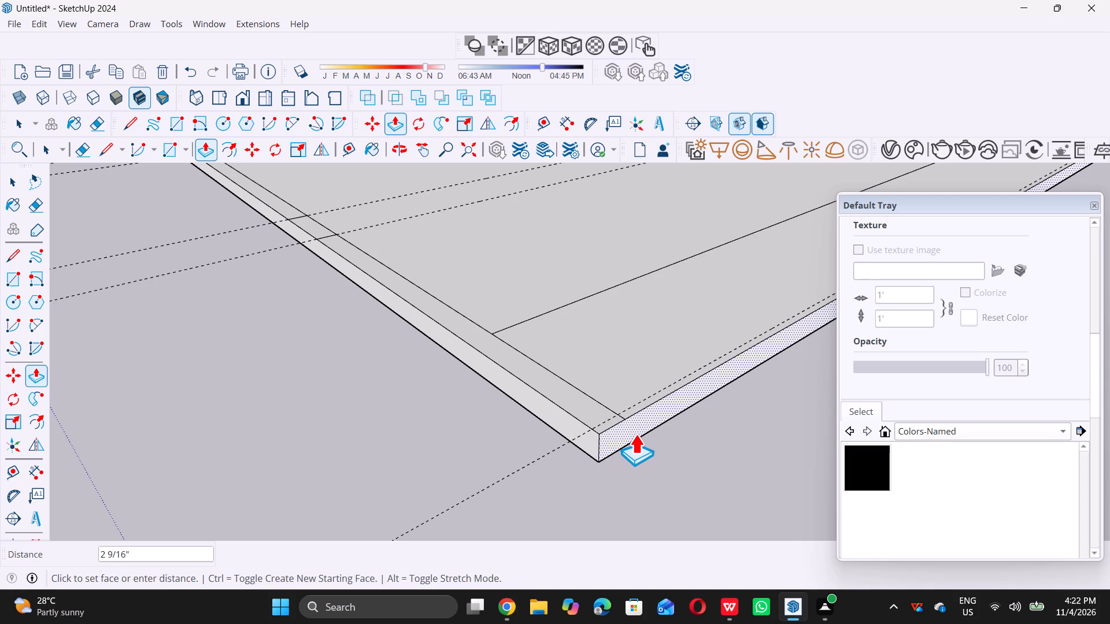
pyautogui.press('3')
pyautogui.press("'")
pyautogui.press('Return')
pyautogui.press('space')
# Draw a rectangle about 3' by 9" on the front border between the outer guide and the extended slab's front corner.
pyautogui.scroll(-6, 595, 434)
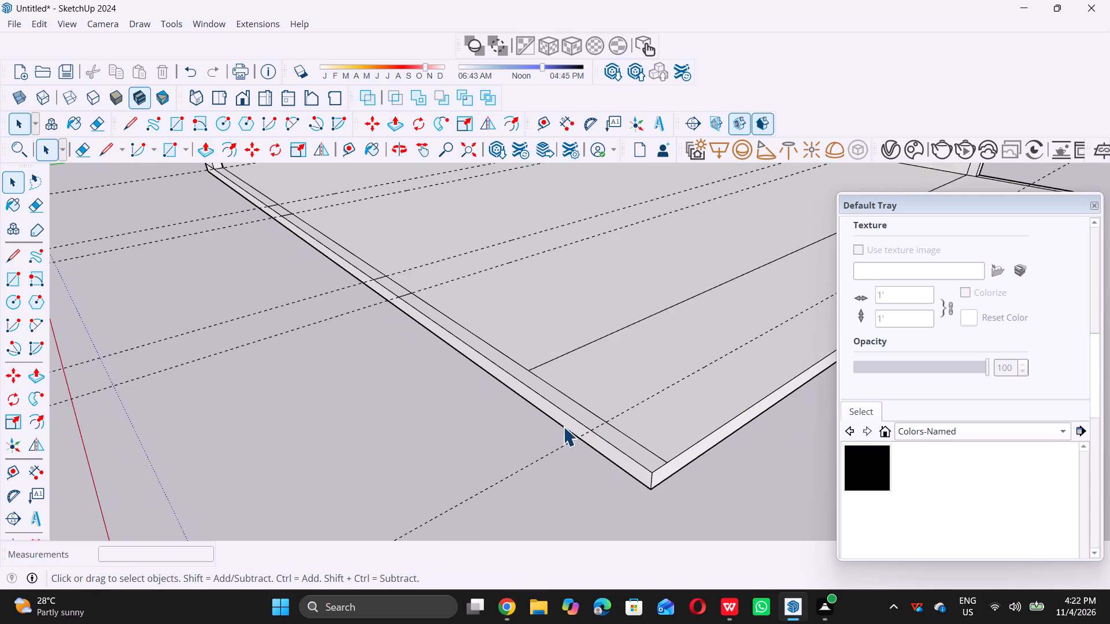
pyautogui.scroll(-11, 563, 426)
pyautogui.scroll(-1, 560, 377)
pyautogui.moveTo(516, 400); pyautogui.dragTo(545, 441, button='middle')
pyautogui.middleClick(545, 442)
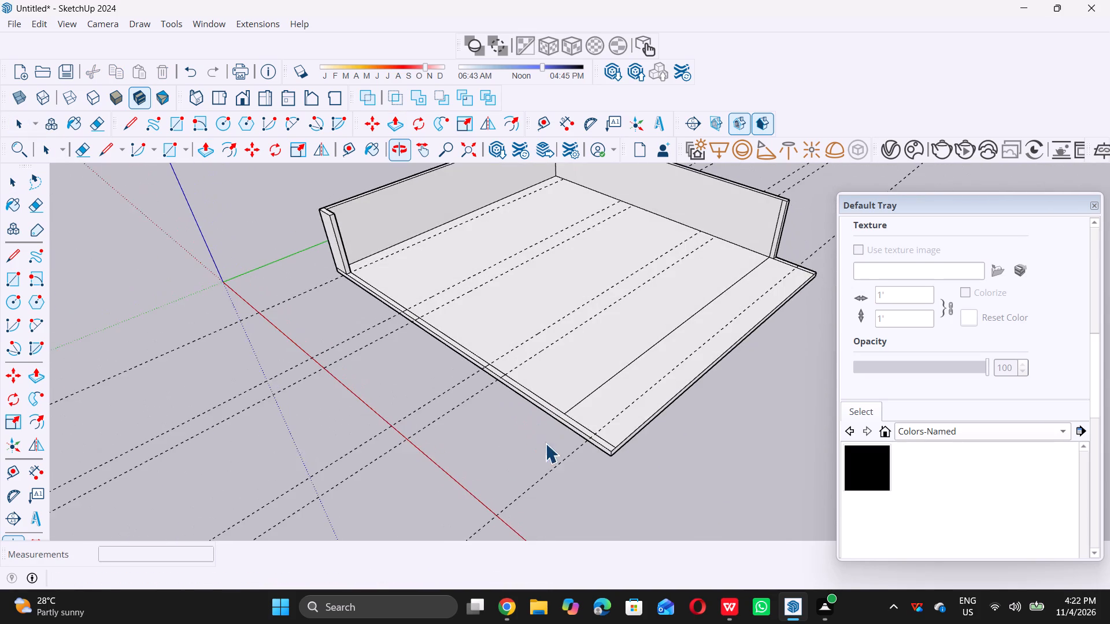
pyautogui.scroll(10, 604, 456)
pyautogui.press('r')
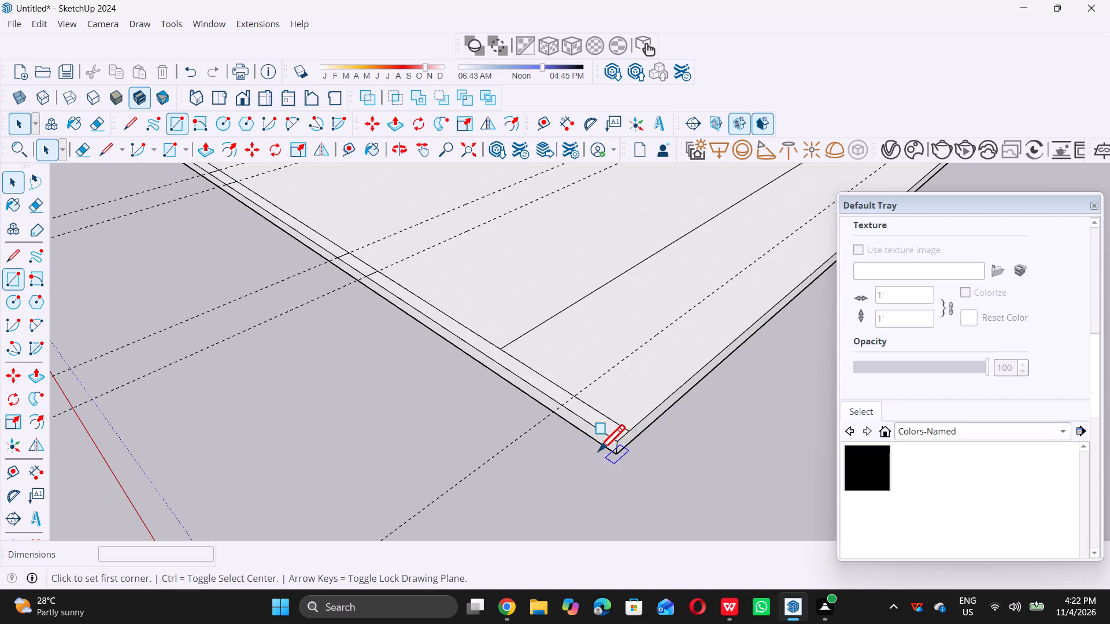
pyautogui.scroll(4, 569, 405)
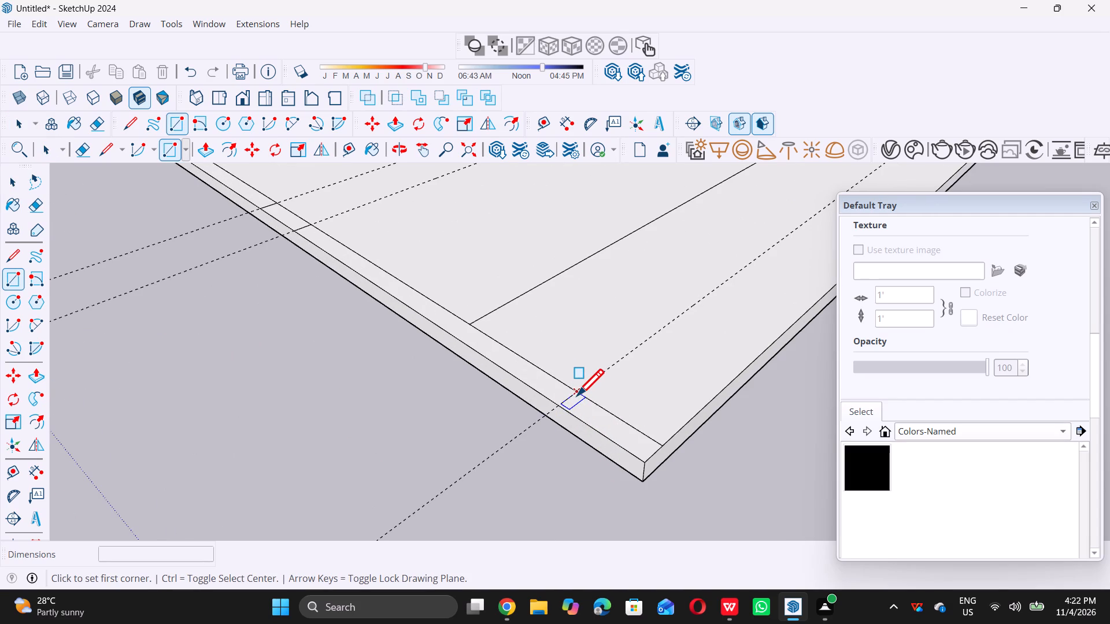
pyautogui.click(577, 395)
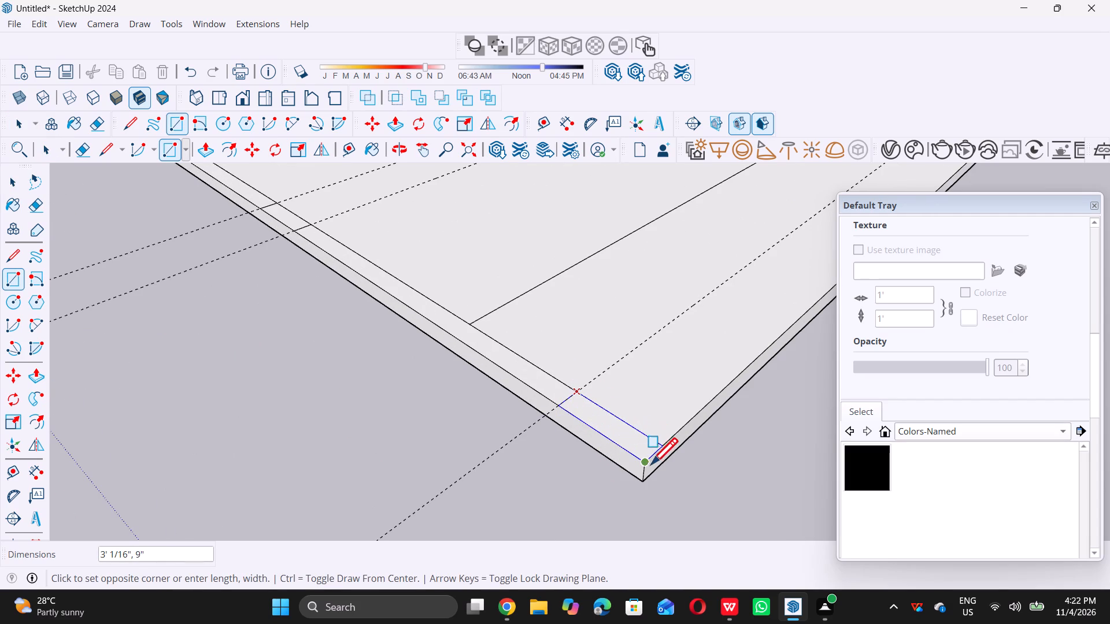
pyautogui.click(645, 466)
# Draw a 3' by 9" rectangle again on the front border between the paired guides farther from the origin.
pyautogui.scroll(-11, 644, 466)
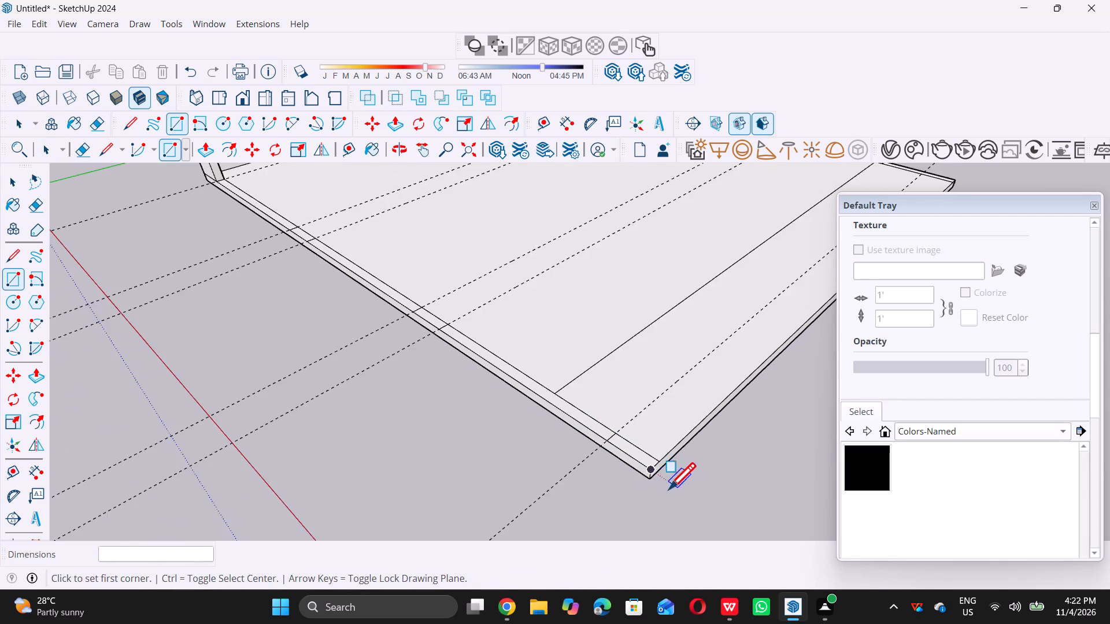
pyautogui.scroll(-2, 669, 489)
pyautogui.scroll(10, 475, 365)
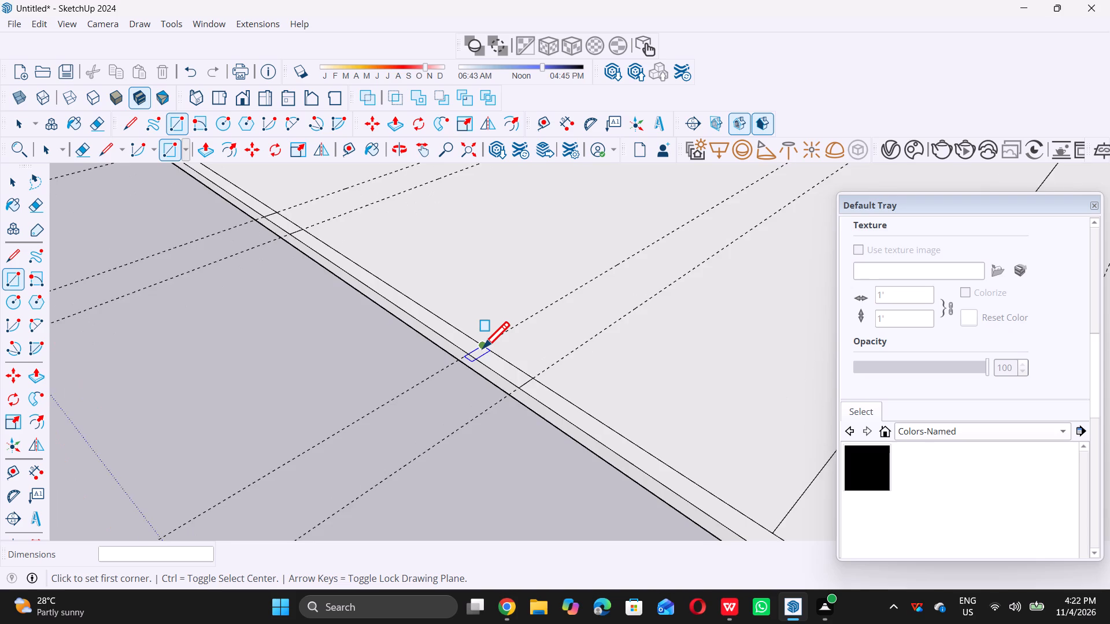
pyautogui.scroll(6, 483, 348)
pyautogui.click(485, 346)
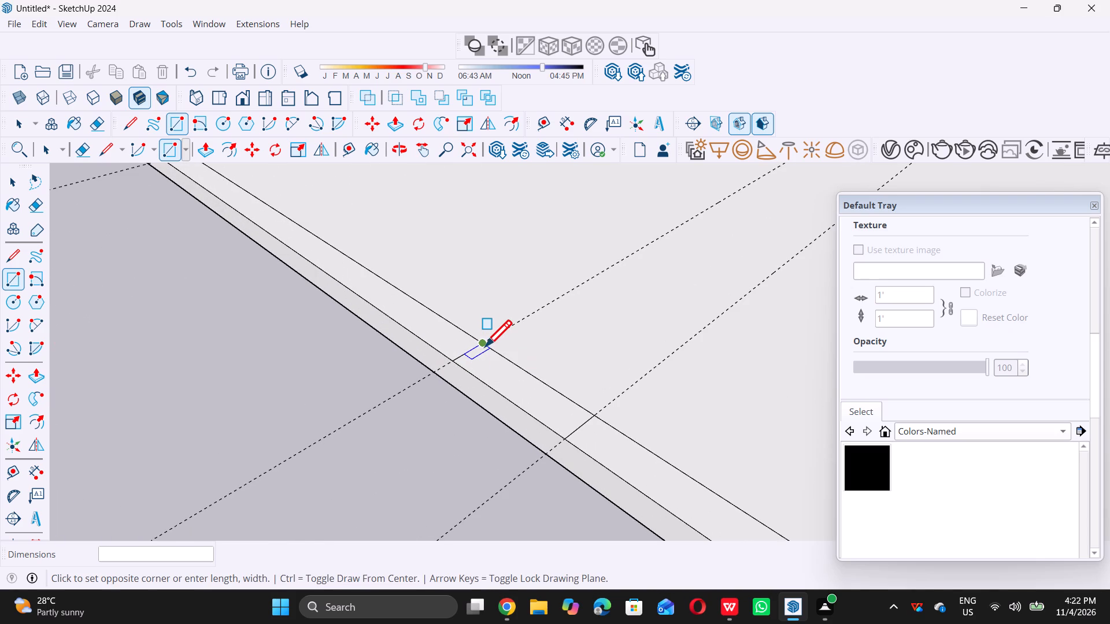
pyautogui.click(560, 442)
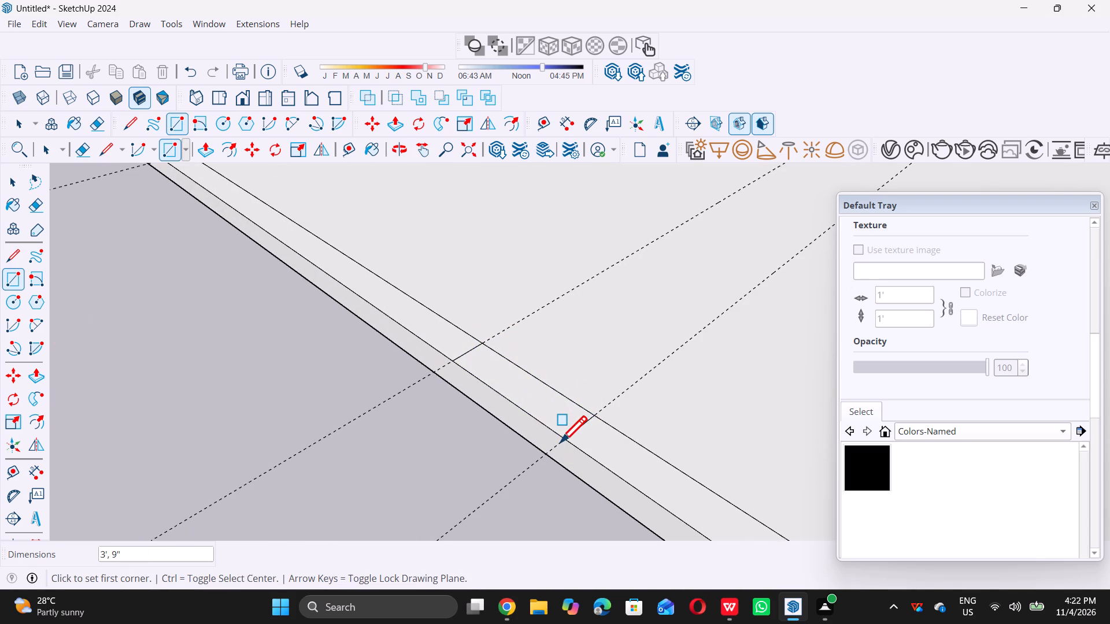
# Draw a 3' by 9" rectangle again on the front border between the paired guides nearer the origin.
pyautogui.scroll(-17, 572, 439)
pyautogui.scroll(3, 447, 322)
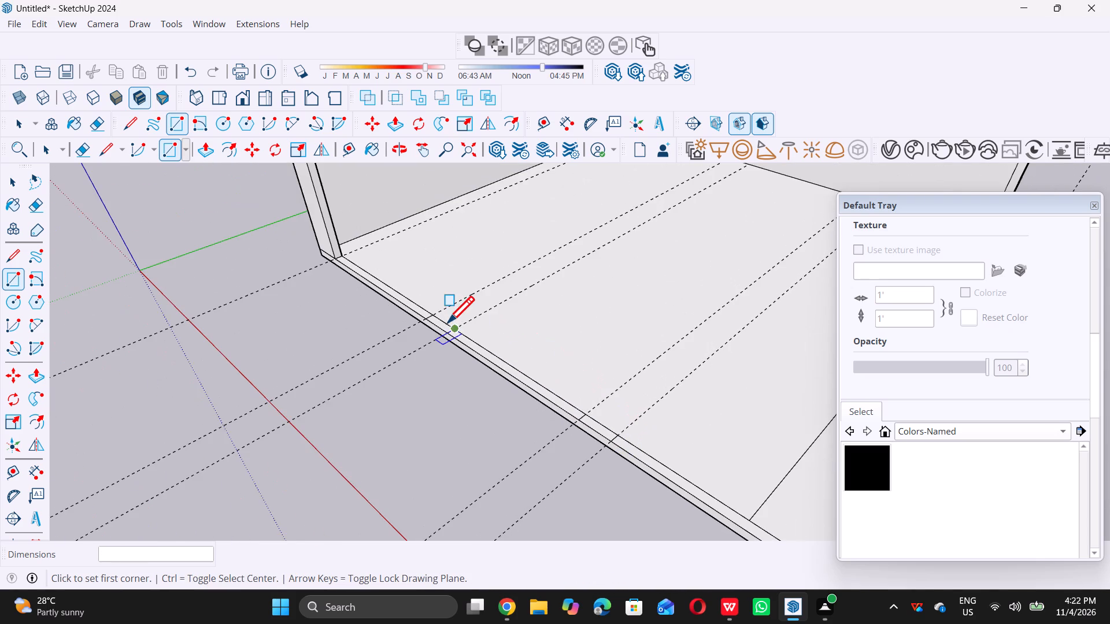
pyautogui.scroll(14, 447, 322)
pyautogui.click(441, 309)
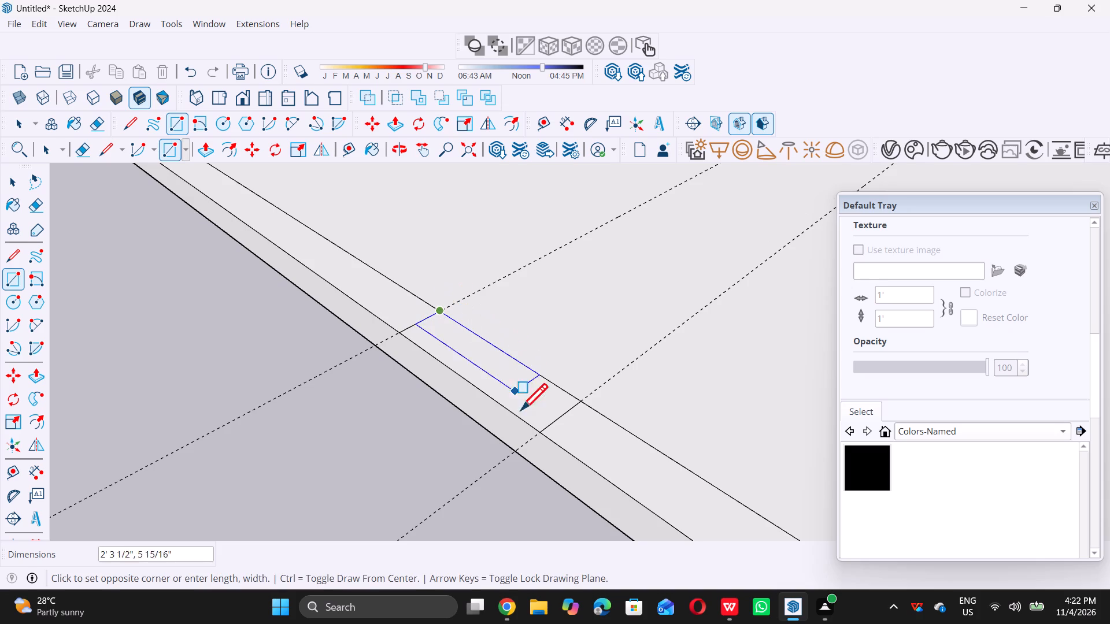
pyautogui.click(545, 433)
pyautogui.scroll(-7, 543, 432)
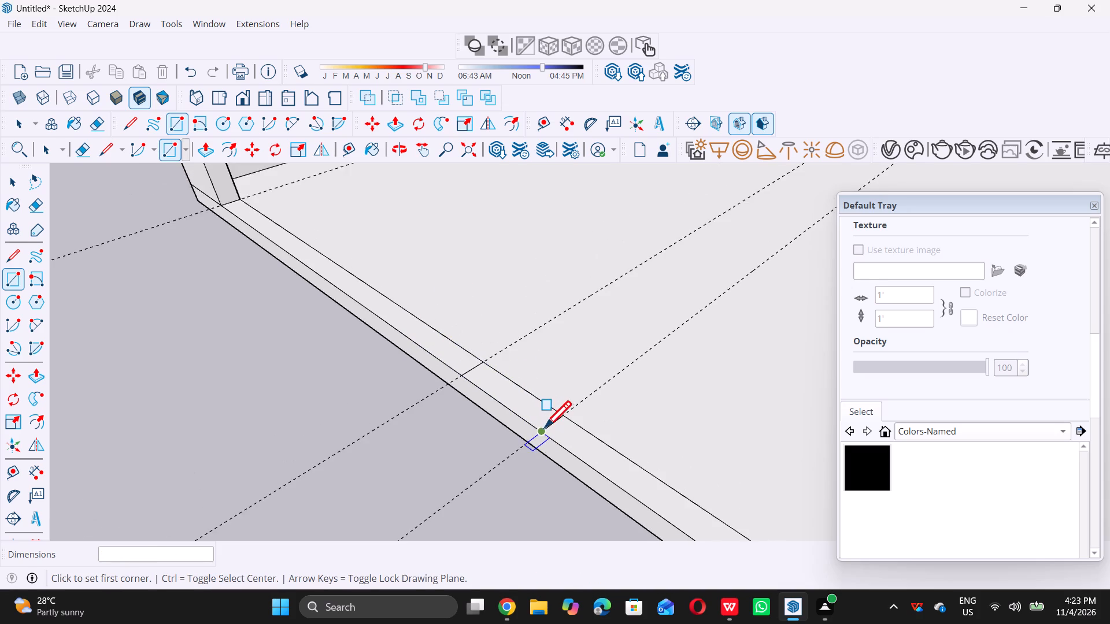
pyautogui.scroll(-11, 545, 427)
pyautogui.press('space')
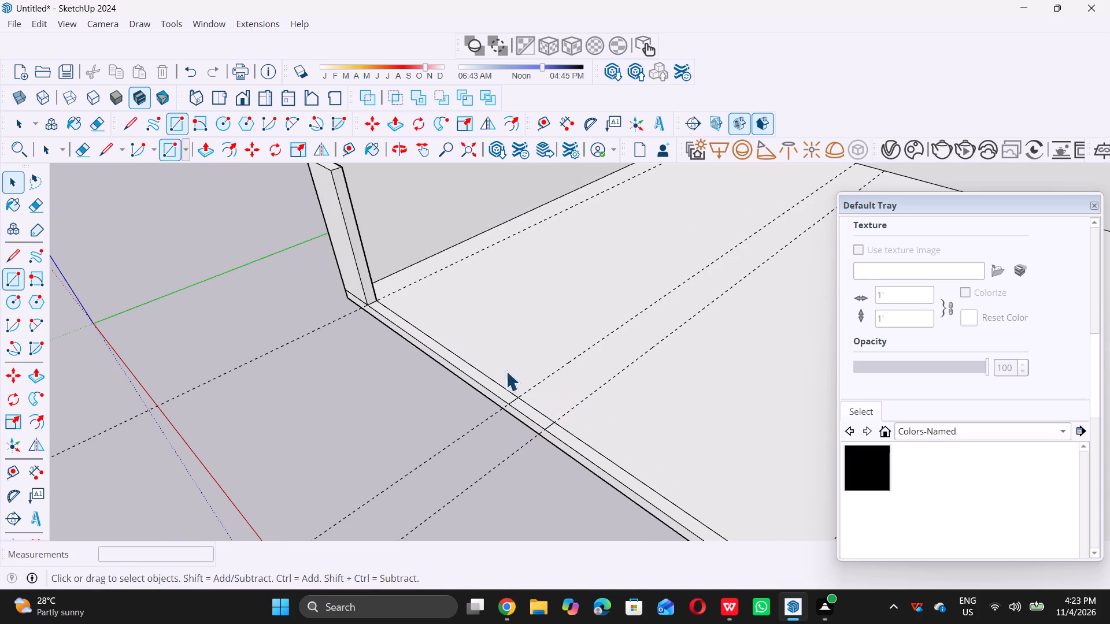
# Delete all guides from the model.
pyautogui.click(39, 26)
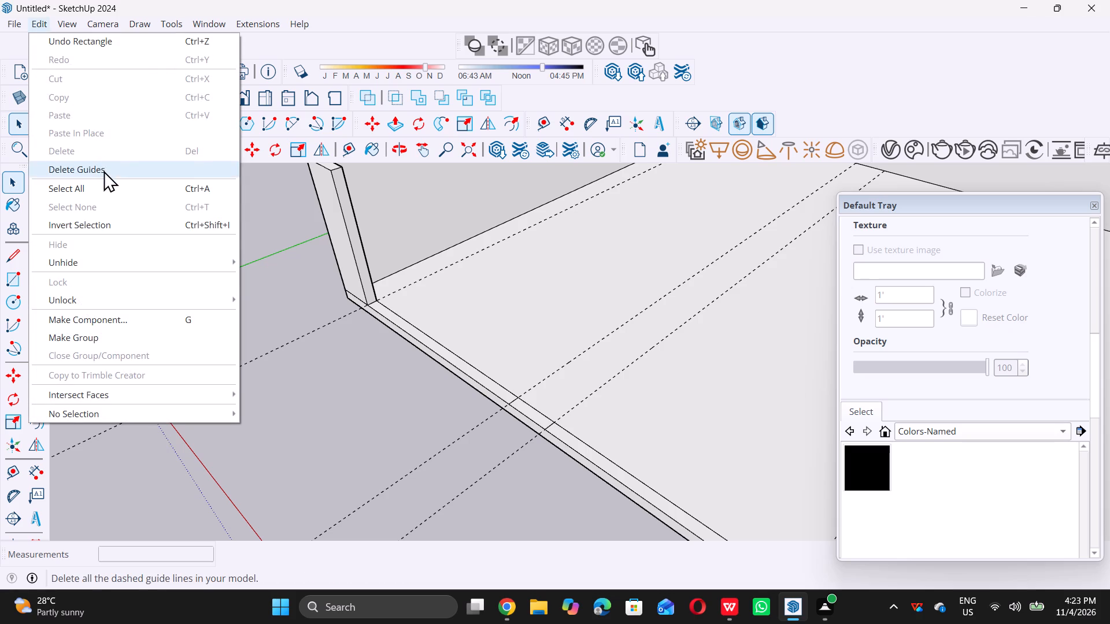
pyautogui.click(103, 170)
# Push/Pull the front-border rectangle nearest the origin up 10', matching the top of the existing side wall.
pyautogui.scroll(-15, 367, 237)
pyautogui.scroll(-6, 462, 258)
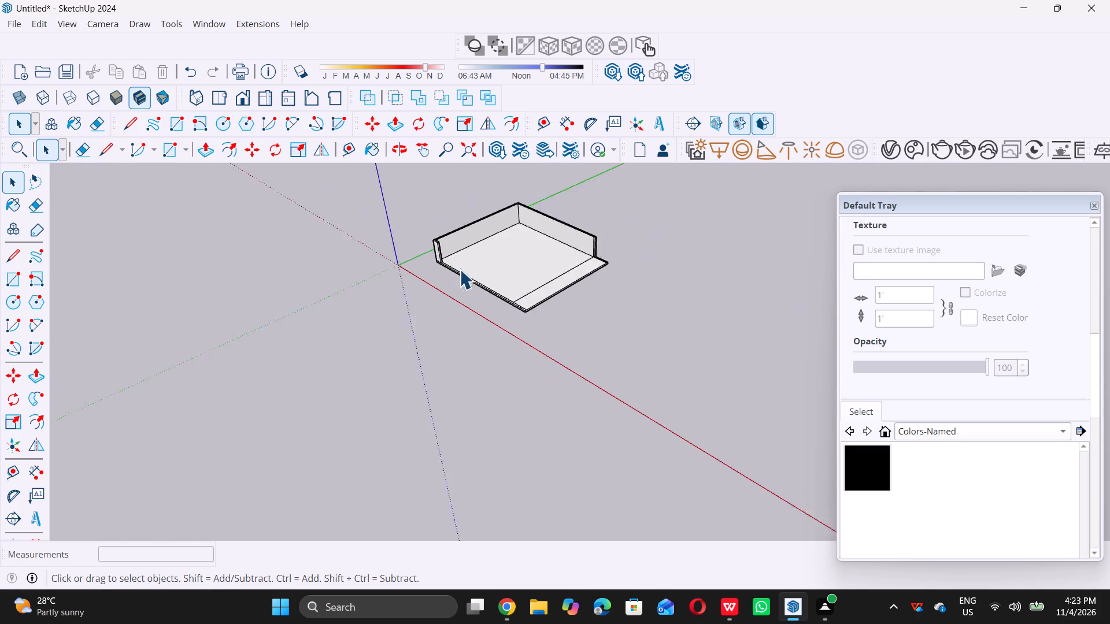
pyautogui.moveTo(457, 284); pyautogui.dragTo(461, 243, button='middle')
pyautogui.scroll(6, 451, 258)
pyautogui.moveTo(468, 258); pyautogui.dragTo(471, 287, button='middle')
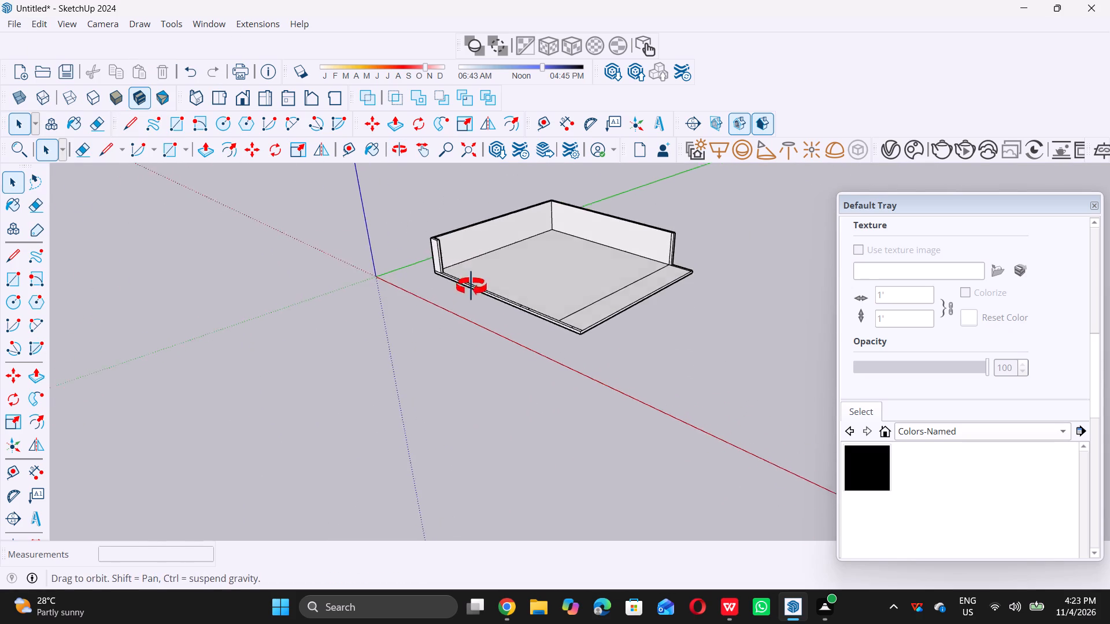
pyautogui.moveTo(471, 287); pyautogui.dragTo(471, 295, button='middle')
pyautogui.scroll(20, 471, 296)
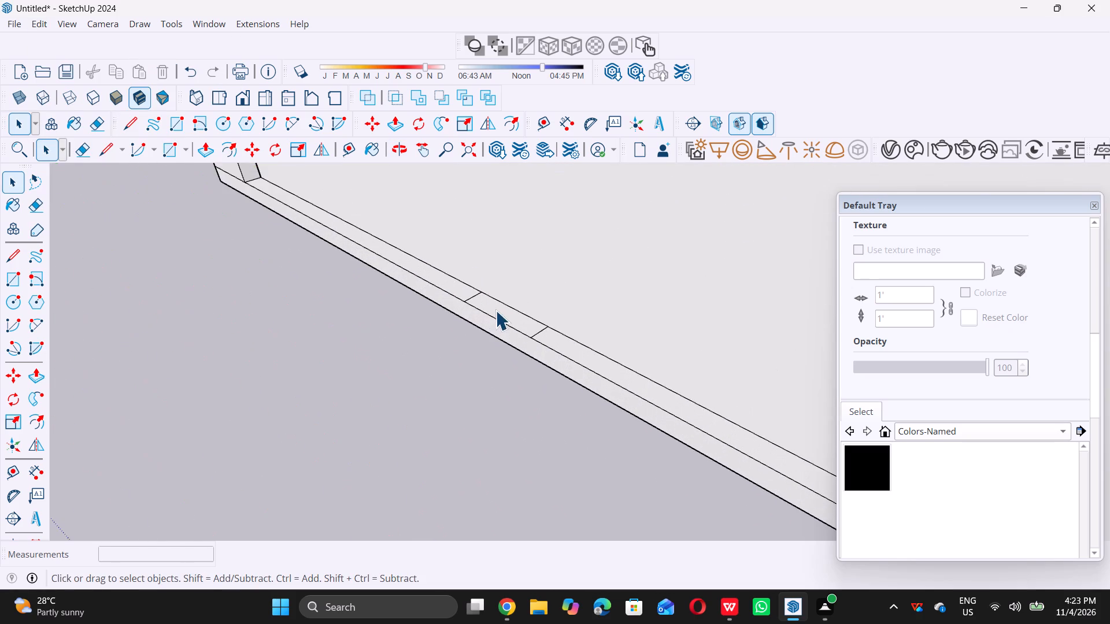
pyautogui.scroll(5, 495, 310)
pyautogui.click(497, 311)
pyautogui.scroll(-6, 497, 311)
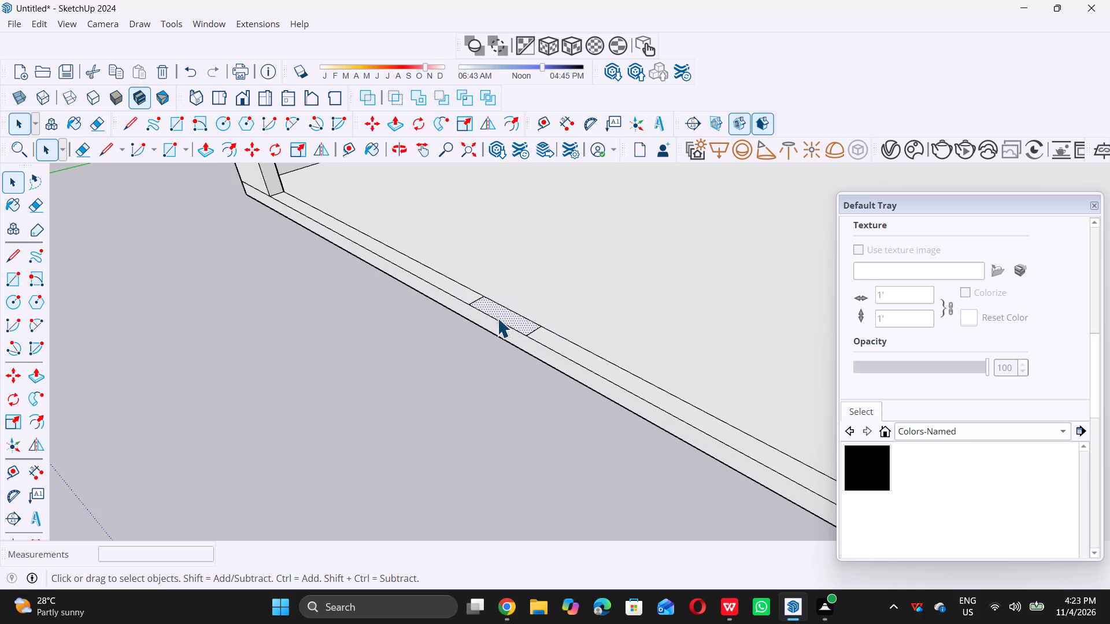
pyautogui.press('p')
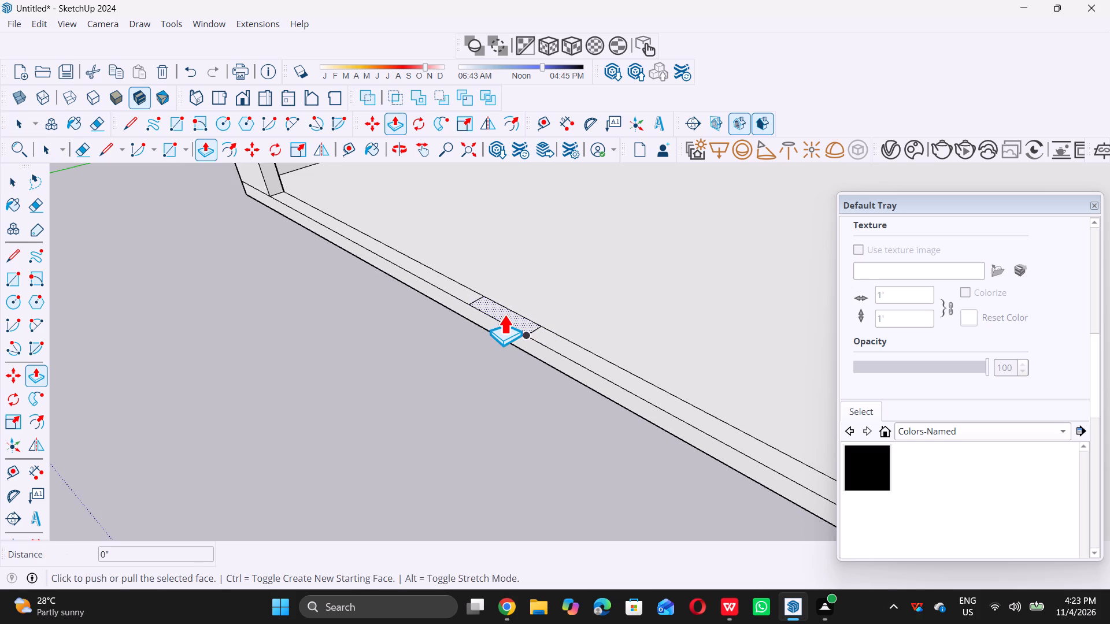
pyautogui.click(504, 314)
pyautogui.scroll(-8, 463, 258)
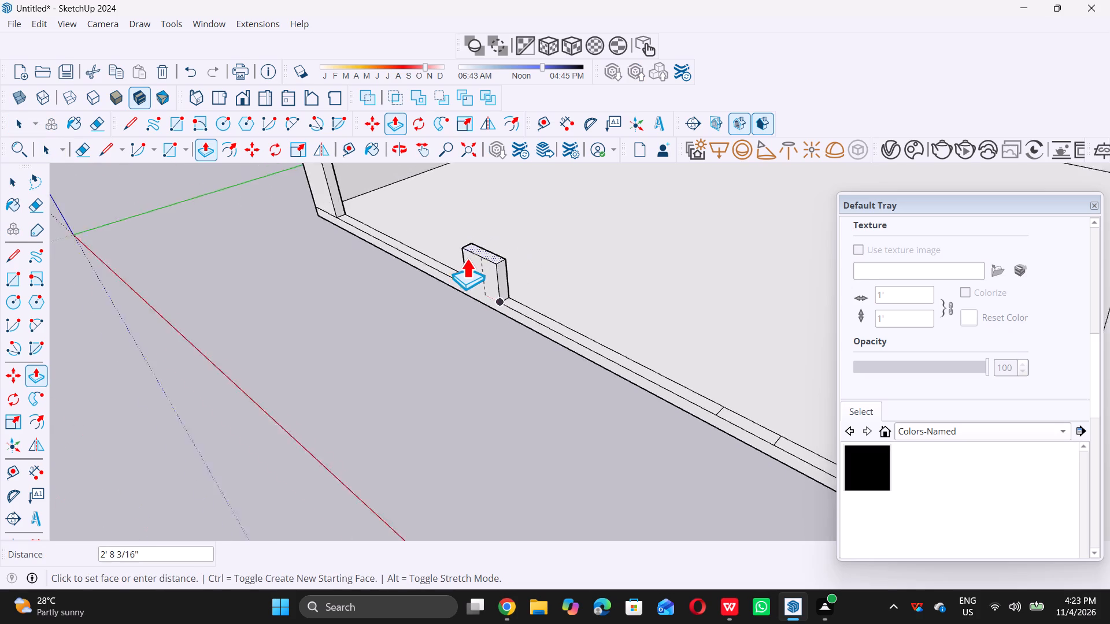
pyautogui.scroll(-9, 467, 258)
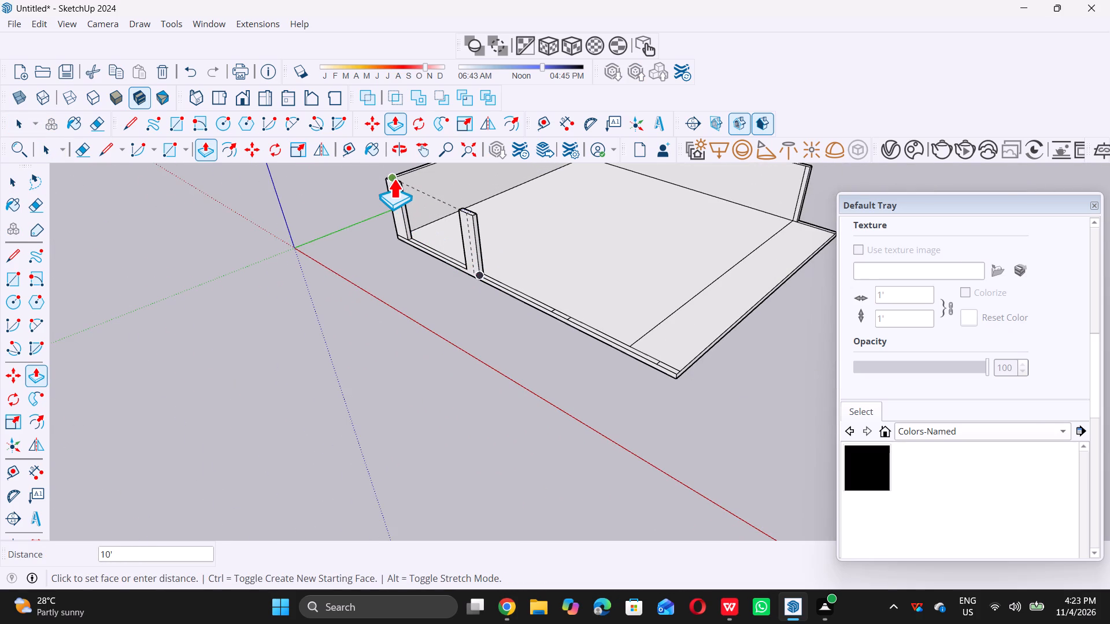
pyautogui.click(394, 179)
# Push/Pull the middle 3' by 9" rectangle on the front border up 10', level with the first raised segment.
pyautogui.scroll(-6, 489, 298)
pyautogui.scroll(4, 547, 293)
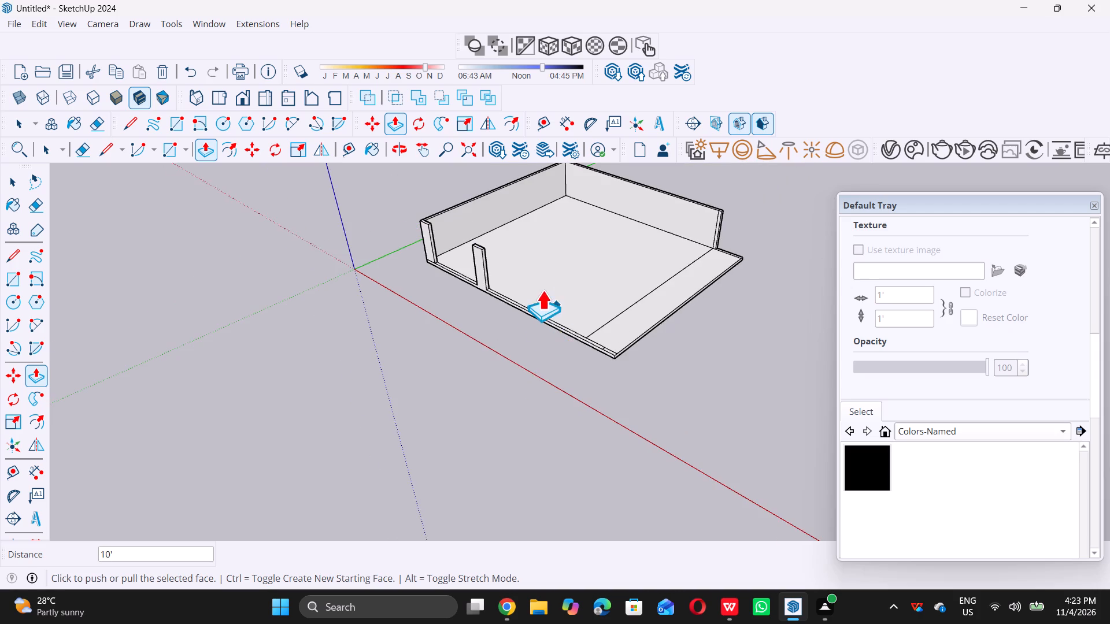
pyautogui.scroll(10, 542, 290)
pyautogui.scroll(11, 536, 336)
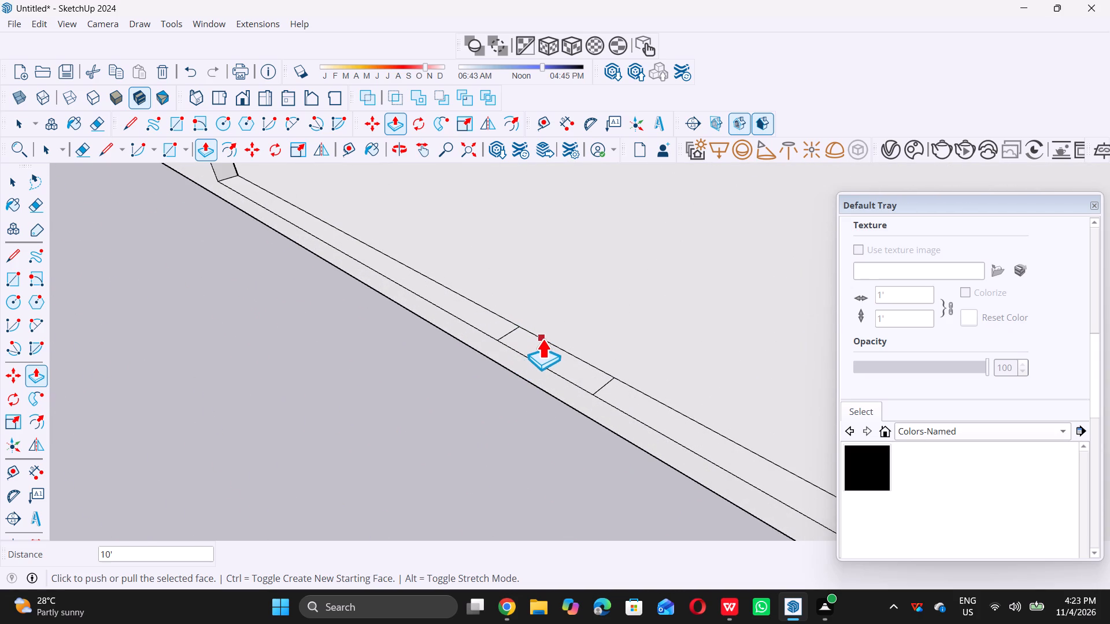
pyautogui.scroll(5, 545, 343)
pyautogui.press('space')
pyautogui.click(565, 380)
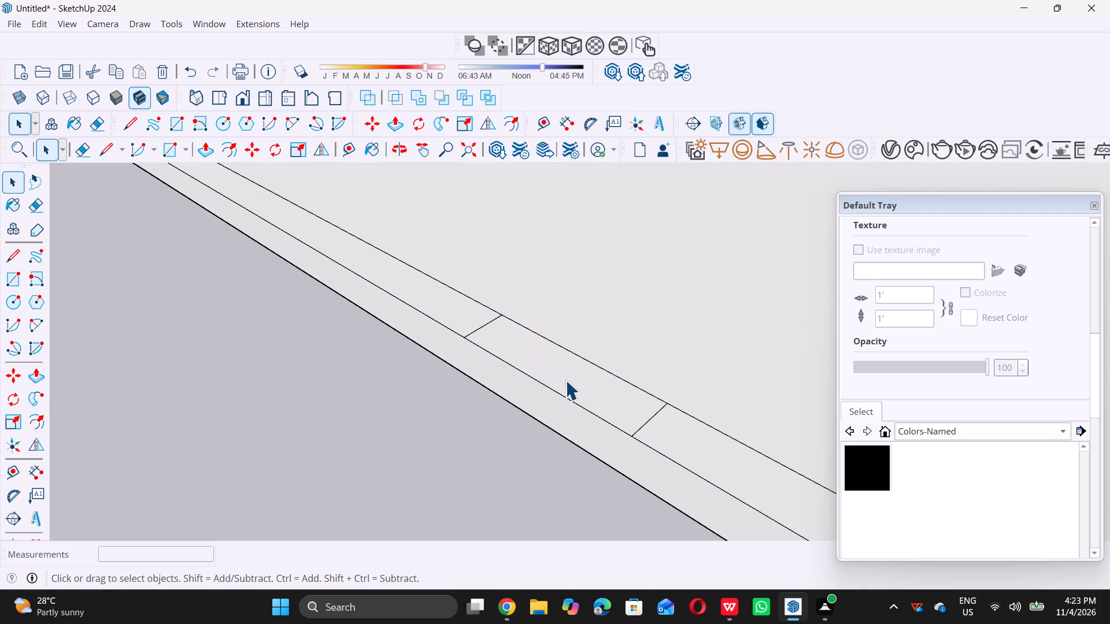
pyautogui.press('p')
pyautogui.click(565, 380)
pyautogui.scroll(-20, 553, 322)
pyautogui.scroll(-7, 553, 322)
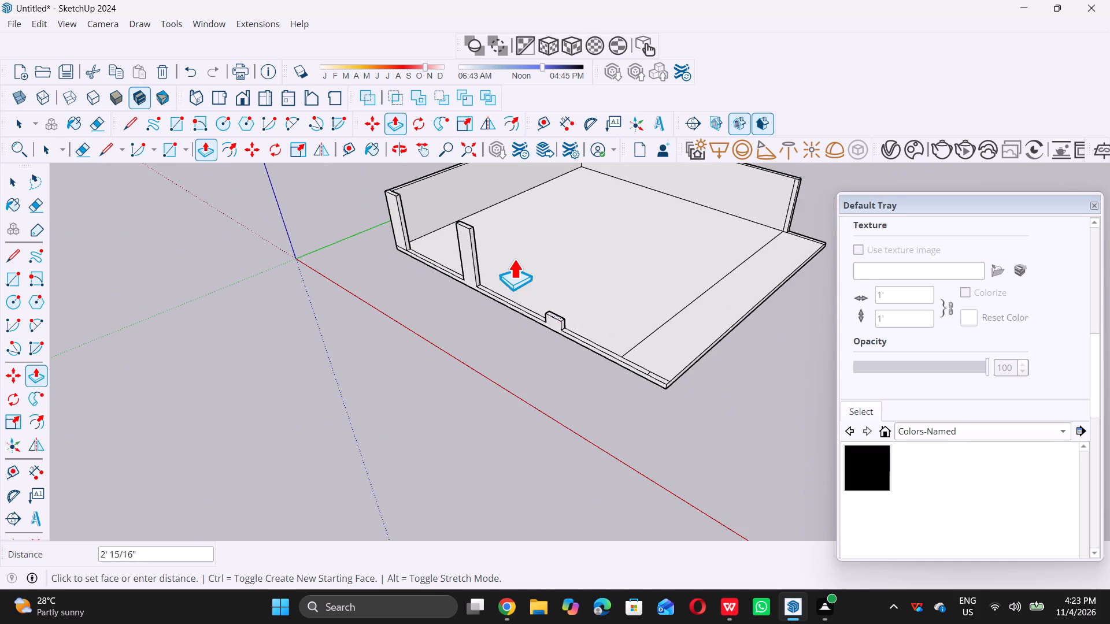
pyautogui.click(469, 228)
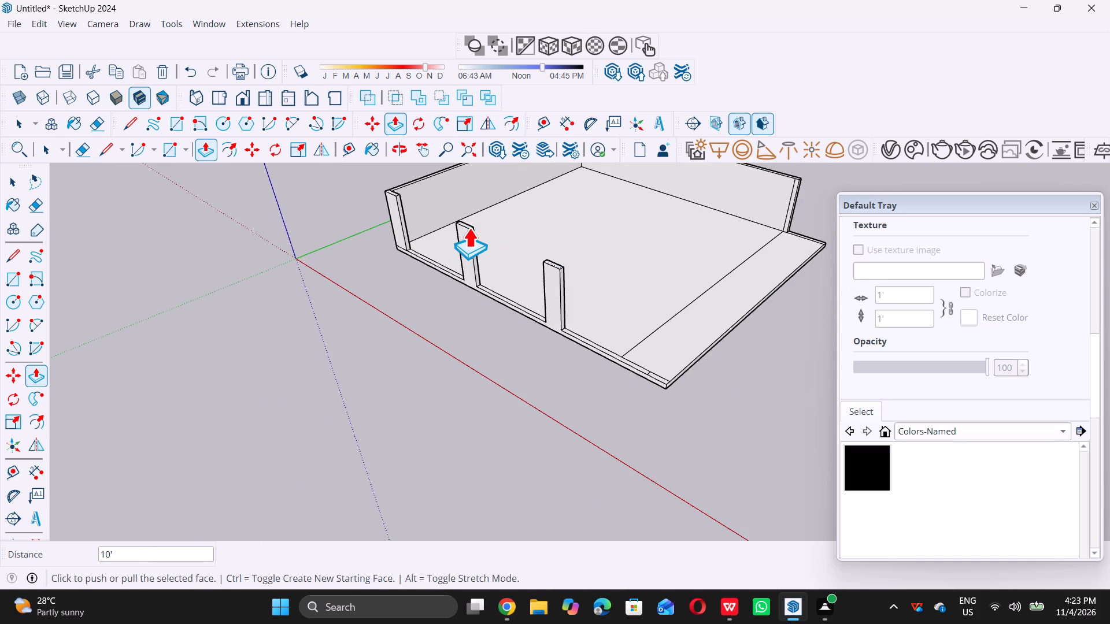
pyautogui.press('space')
# Push/Pull the rectangle at the extended slab's front corner up 10', level with the middle raised segment.
pyautogui.scroll(-6, 412, 284)
pyautogui.scroll(5, 567, 345)
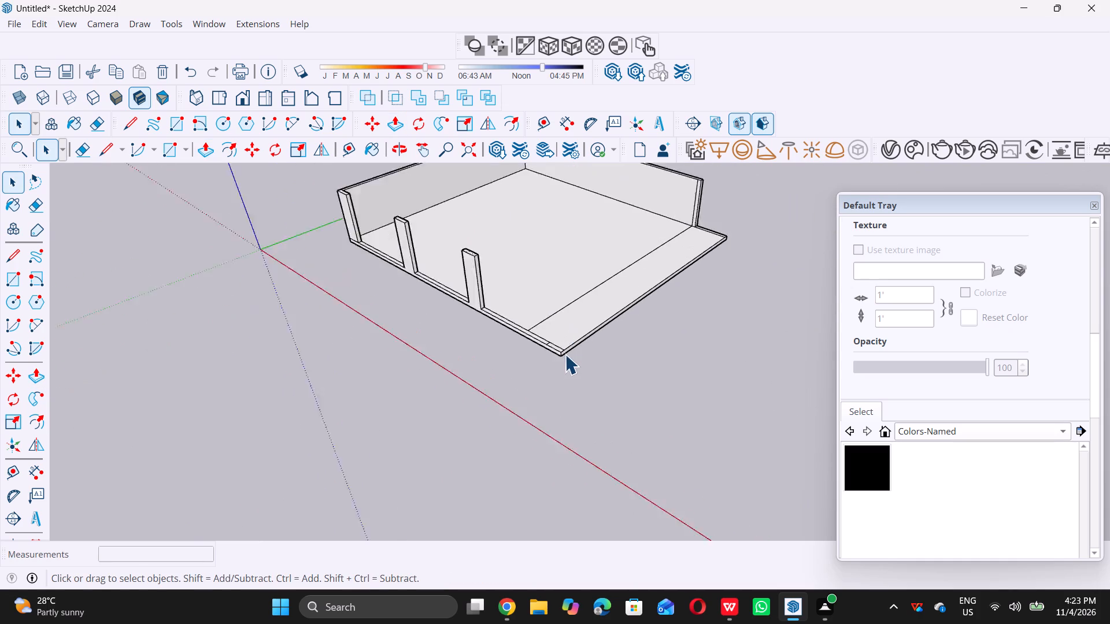
pyautogui.scroll(15, 565, 354)
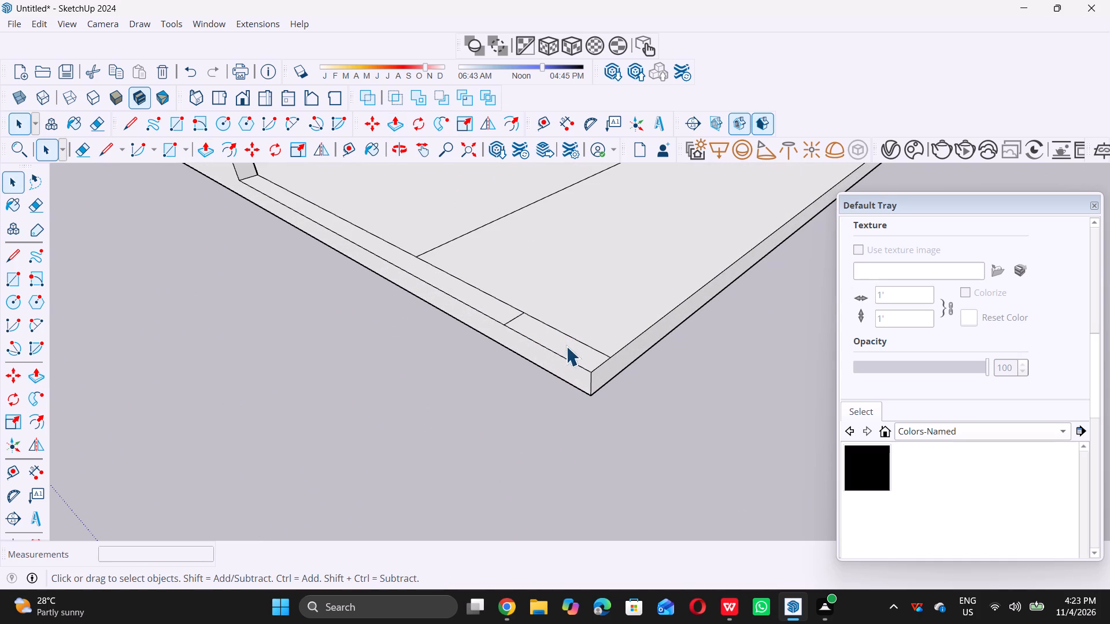
pyautogui.click(567, 346)
pyautogui.press('p')
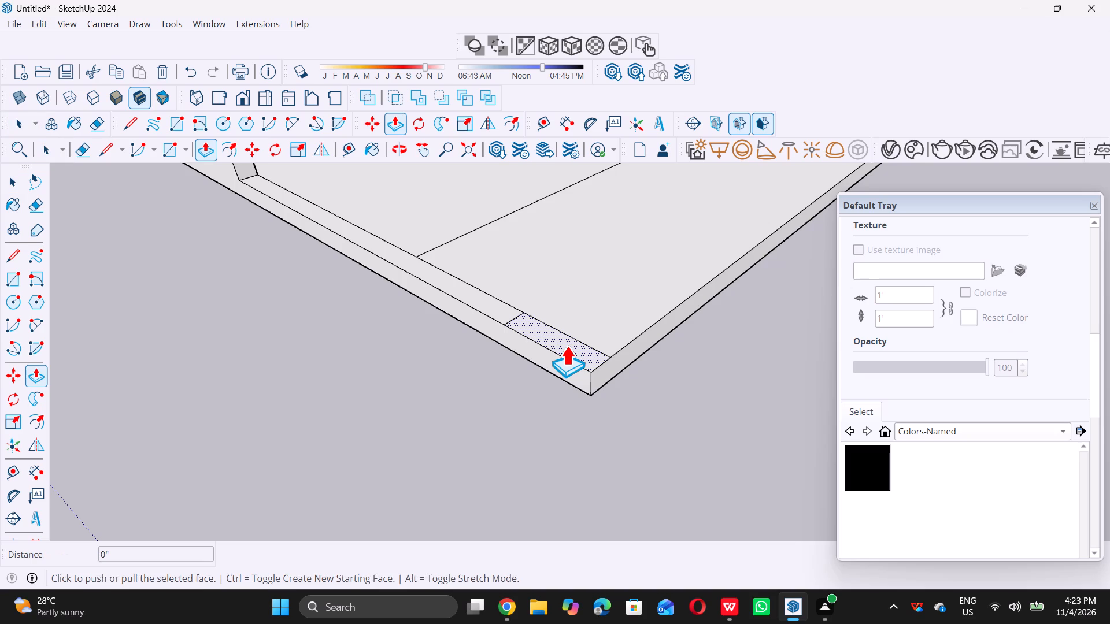
pyautogui.click(567, 346)
pyautogui.scroll(-18, 538, 287)
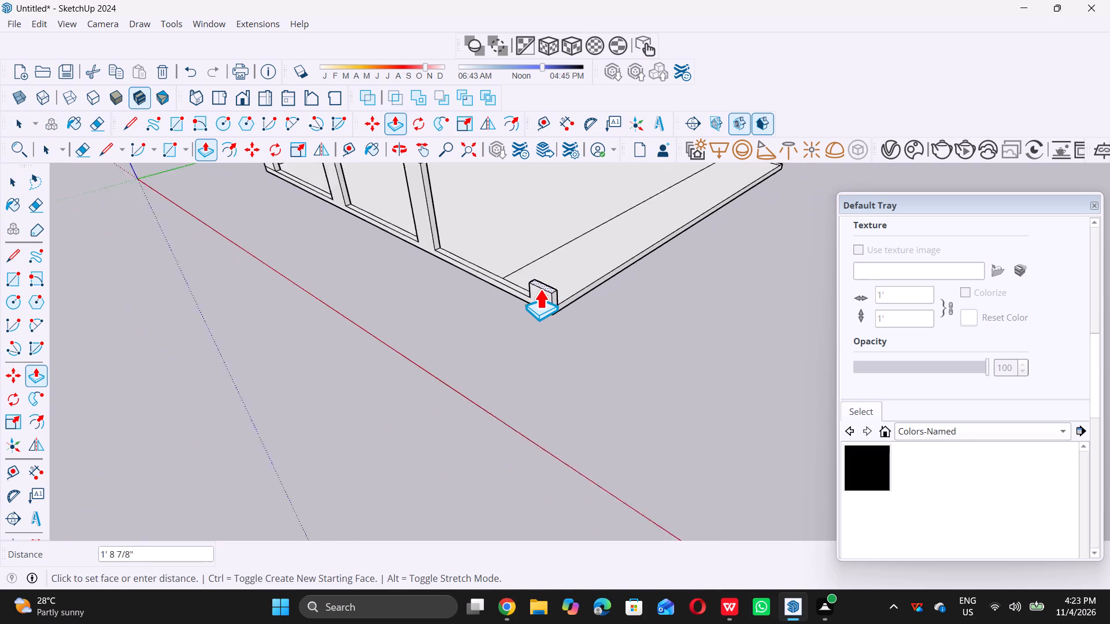
pyautogui.scroll(-5, 540, 289)
pyautogui.click(464, 213)
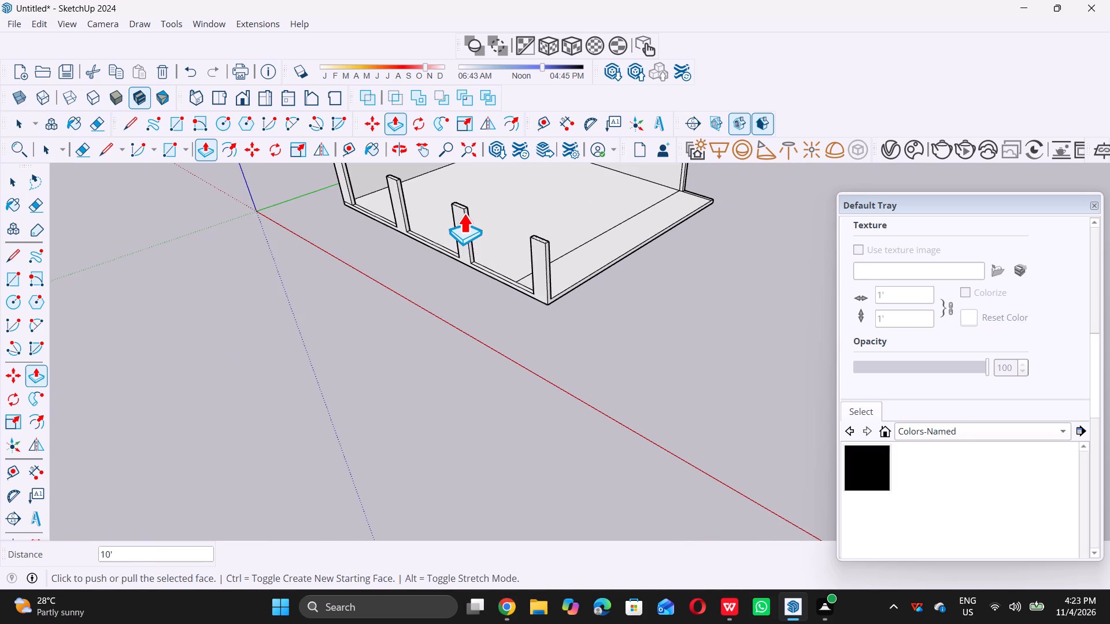
pyautogui.press('space')
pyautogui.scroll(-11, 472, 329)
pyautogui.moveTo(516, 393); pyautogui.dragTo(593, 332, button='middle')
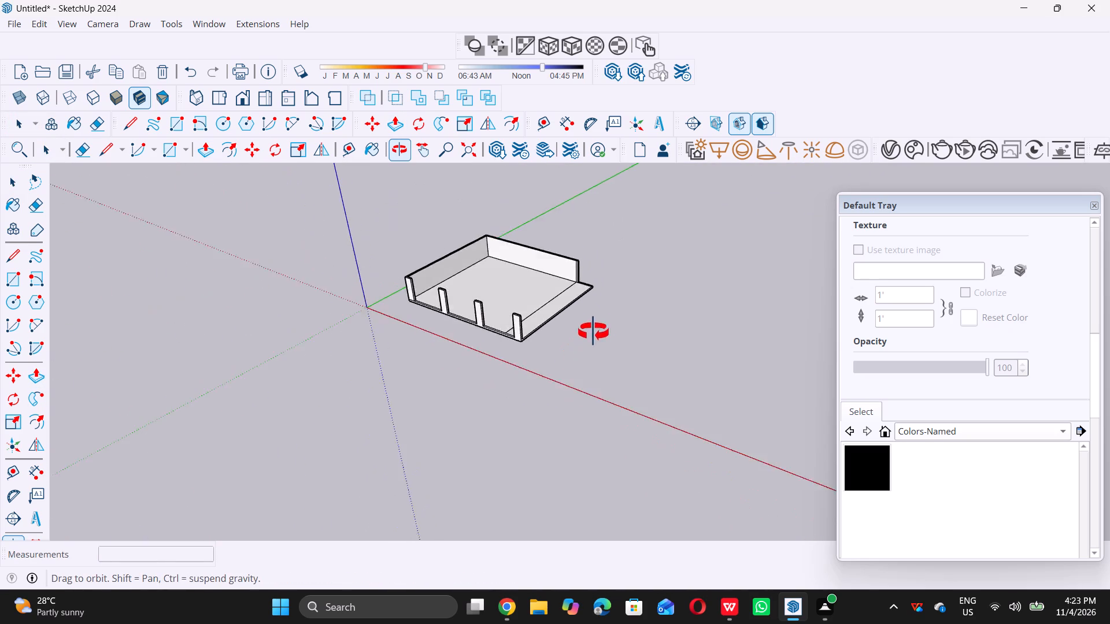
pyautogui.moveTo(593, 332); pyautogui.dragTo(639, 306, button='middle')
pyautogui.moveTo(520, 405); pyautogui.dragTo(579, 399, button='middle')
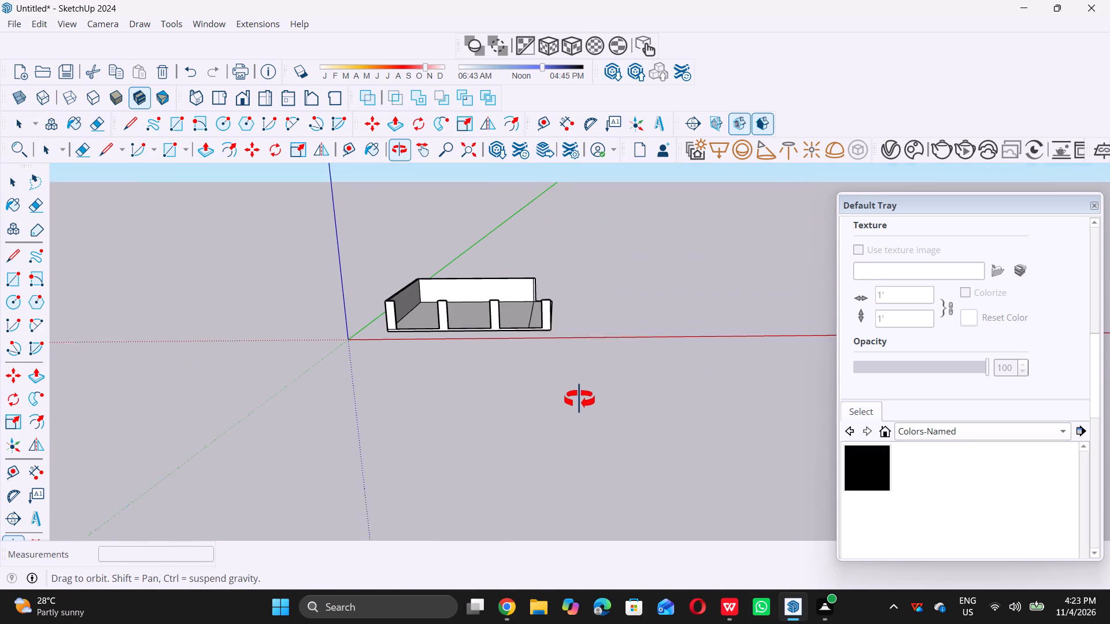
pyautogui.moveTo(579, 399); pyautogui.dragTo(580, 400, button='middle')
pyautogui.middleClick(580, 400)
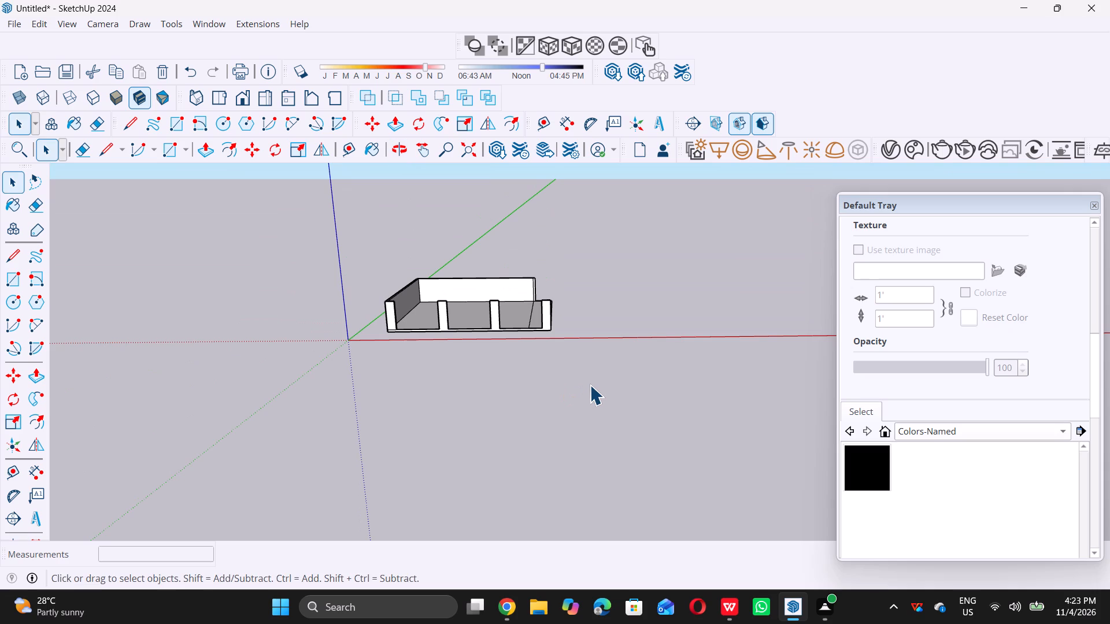
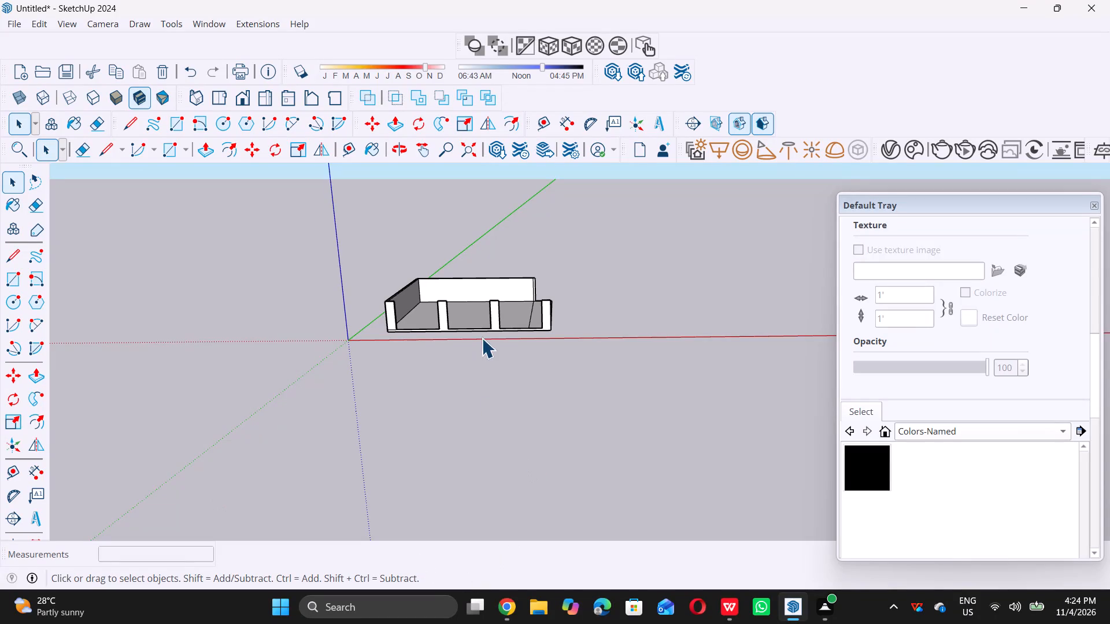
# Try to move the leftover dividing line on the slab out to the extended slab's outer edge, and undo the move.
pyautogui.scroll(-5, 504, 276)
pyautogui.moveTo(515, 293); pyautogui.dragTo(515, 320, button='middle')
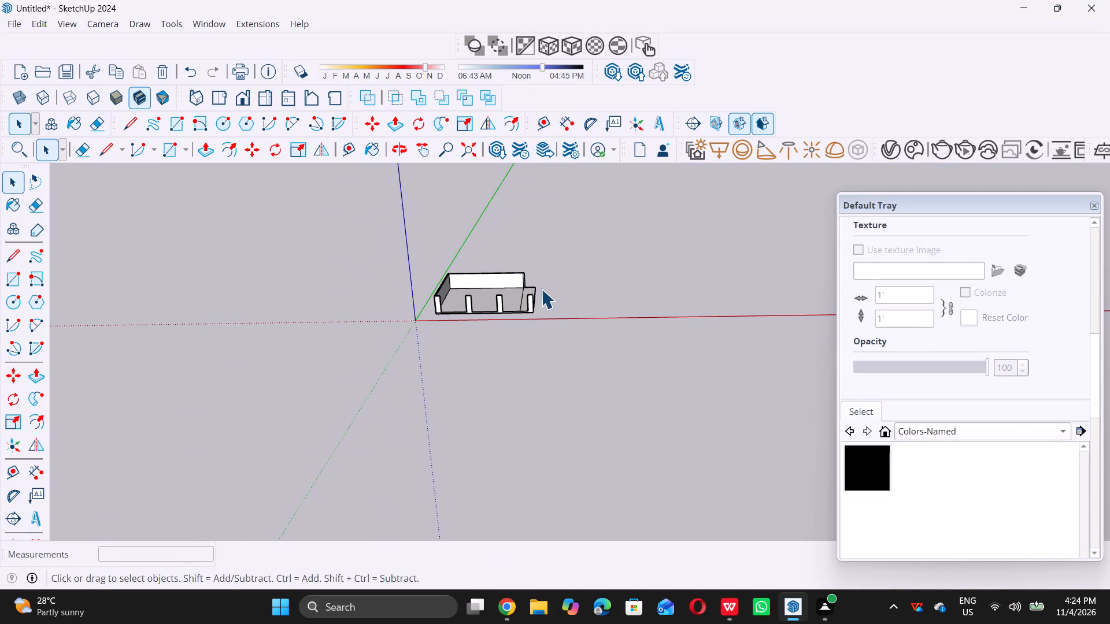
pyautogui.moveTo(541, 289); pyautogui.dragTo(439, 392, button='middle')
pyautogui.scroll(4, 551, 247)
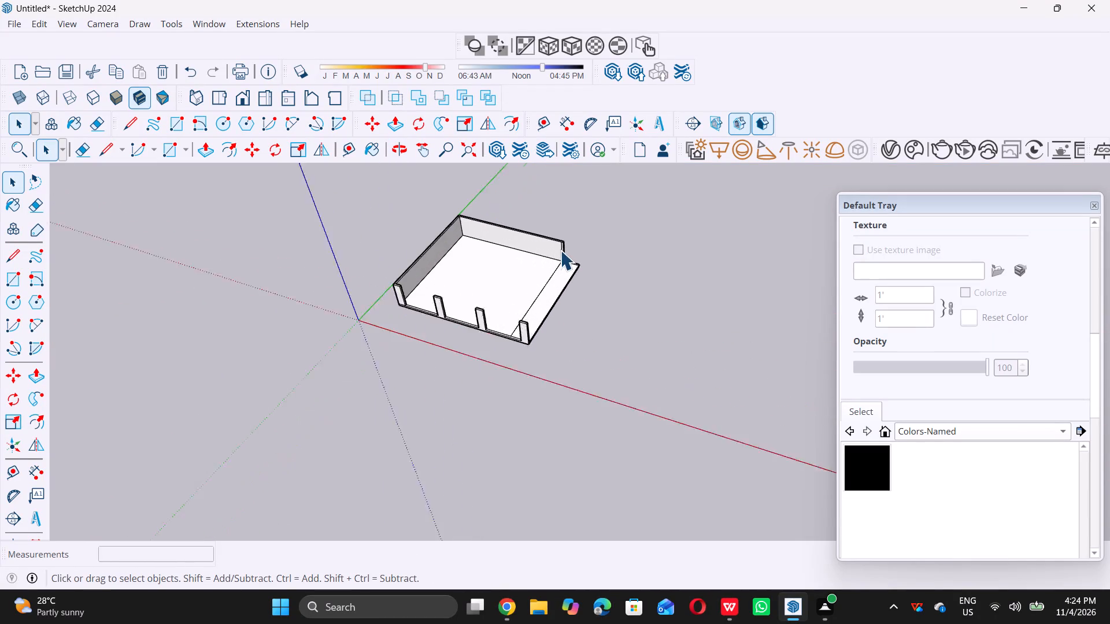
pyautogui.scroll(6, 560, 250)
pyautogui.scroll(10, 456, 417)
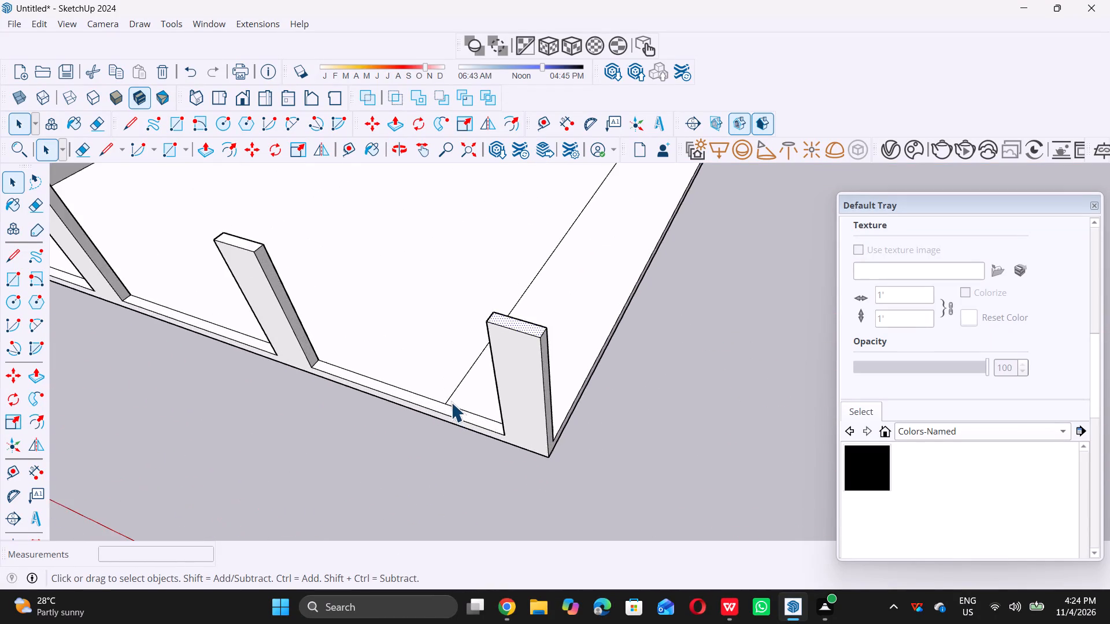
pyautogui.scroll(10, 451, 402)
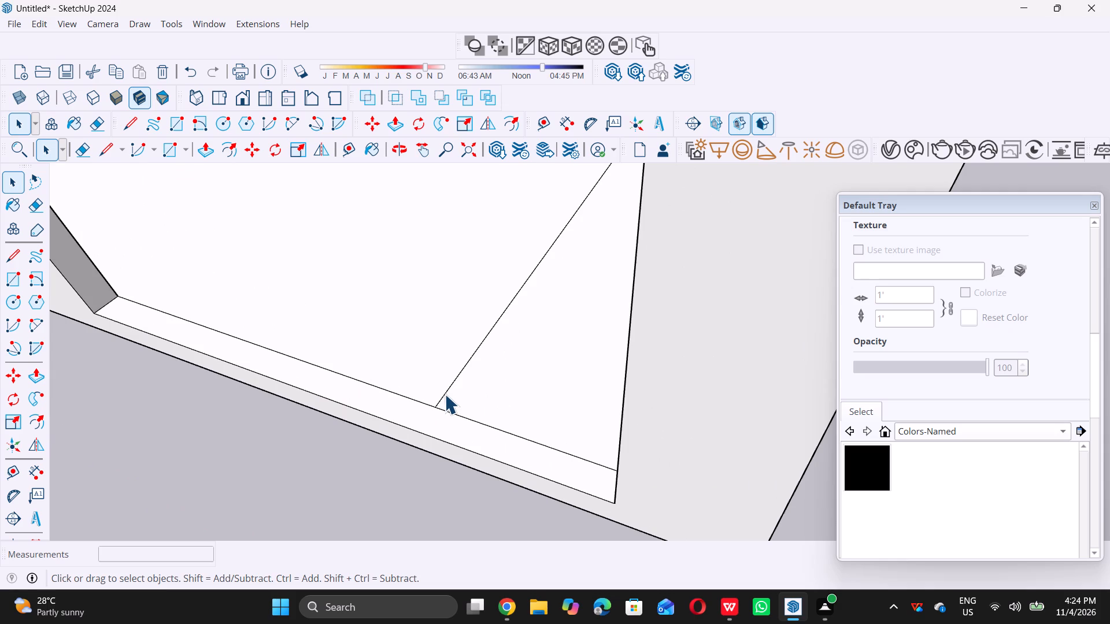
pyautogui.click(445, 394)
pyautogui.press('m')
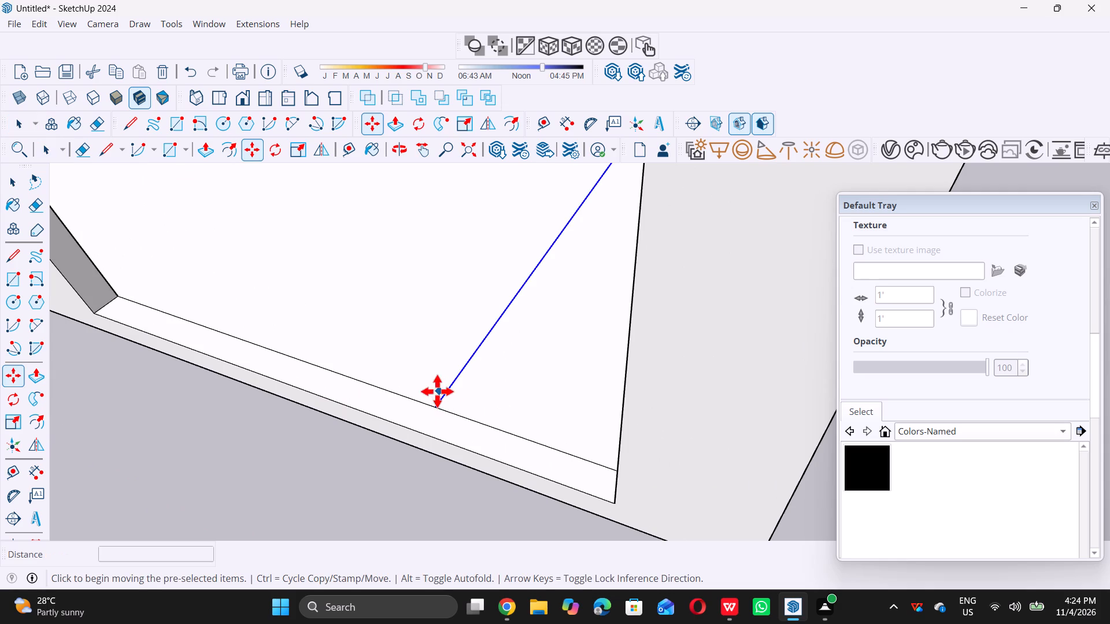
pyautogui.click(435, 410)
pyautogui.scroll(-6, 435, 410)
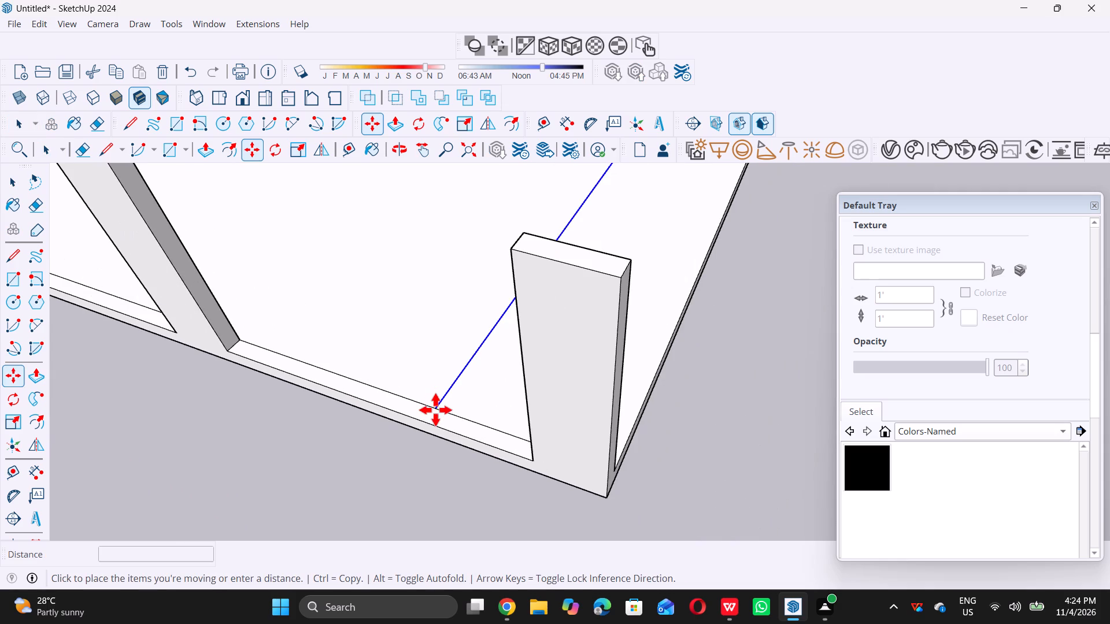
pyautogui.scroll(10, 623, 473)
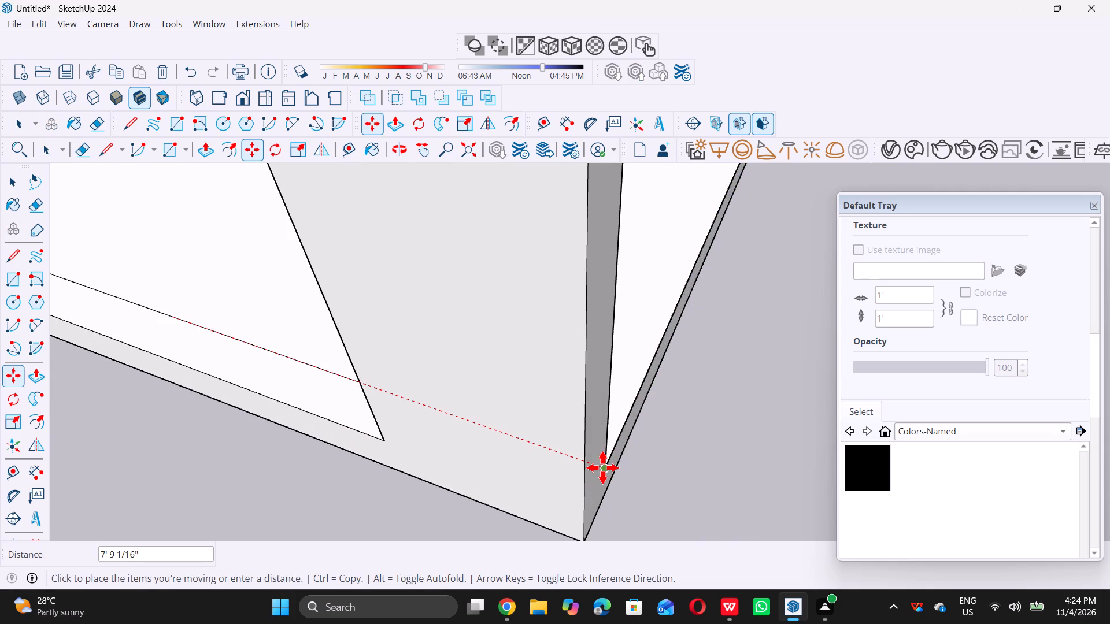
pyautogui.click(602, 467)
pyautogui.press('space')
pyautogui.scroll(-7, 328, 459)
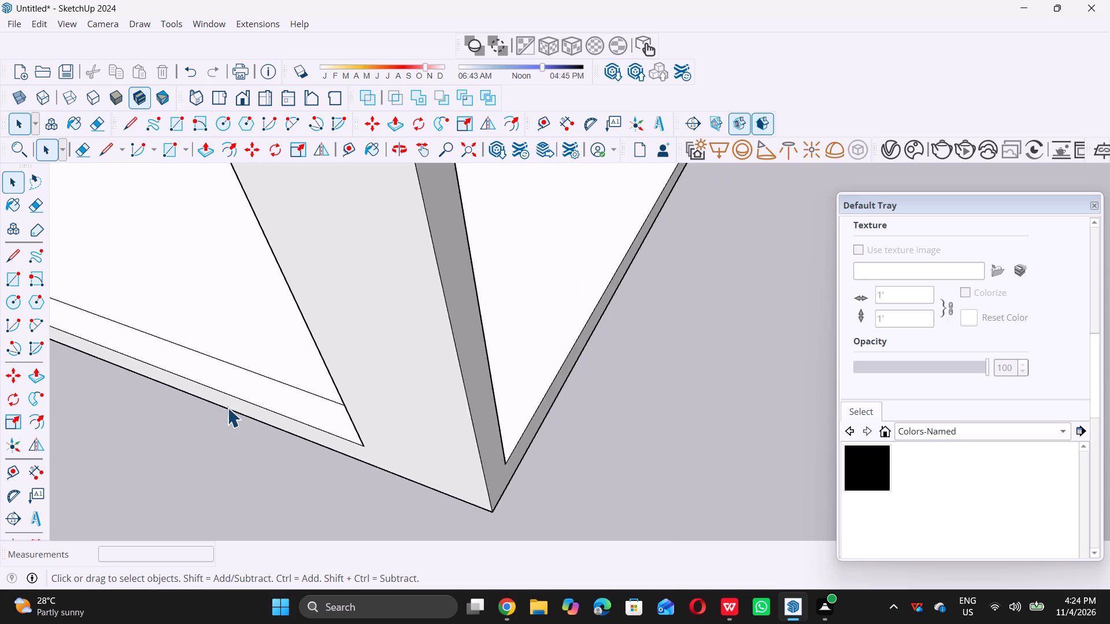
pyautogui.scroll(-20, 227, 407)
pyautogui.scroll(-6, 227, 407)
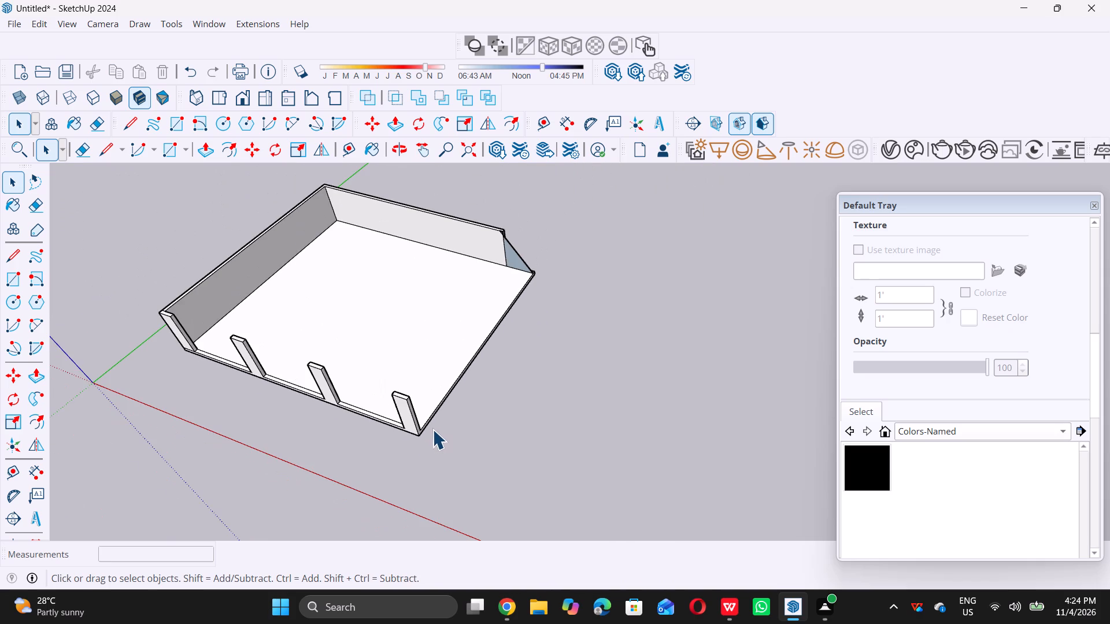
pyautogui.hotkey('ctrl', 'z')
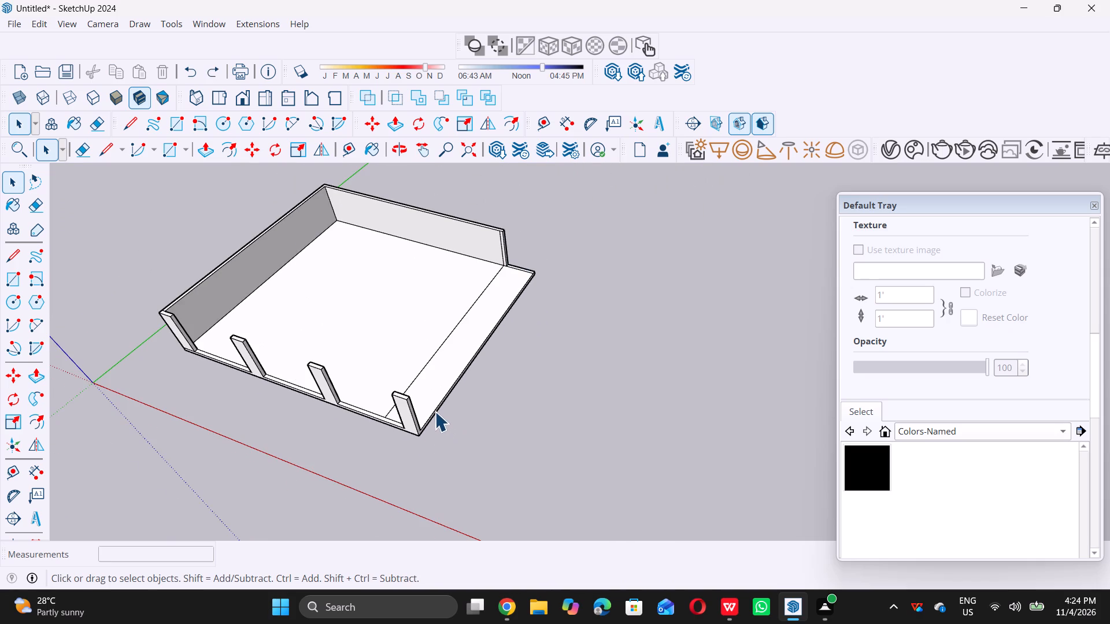
# Erase the leftover dividing line between the original slab and its sideways extension.
pyautogui.press('e')
pyautogui.scroll(4, 411, 374)
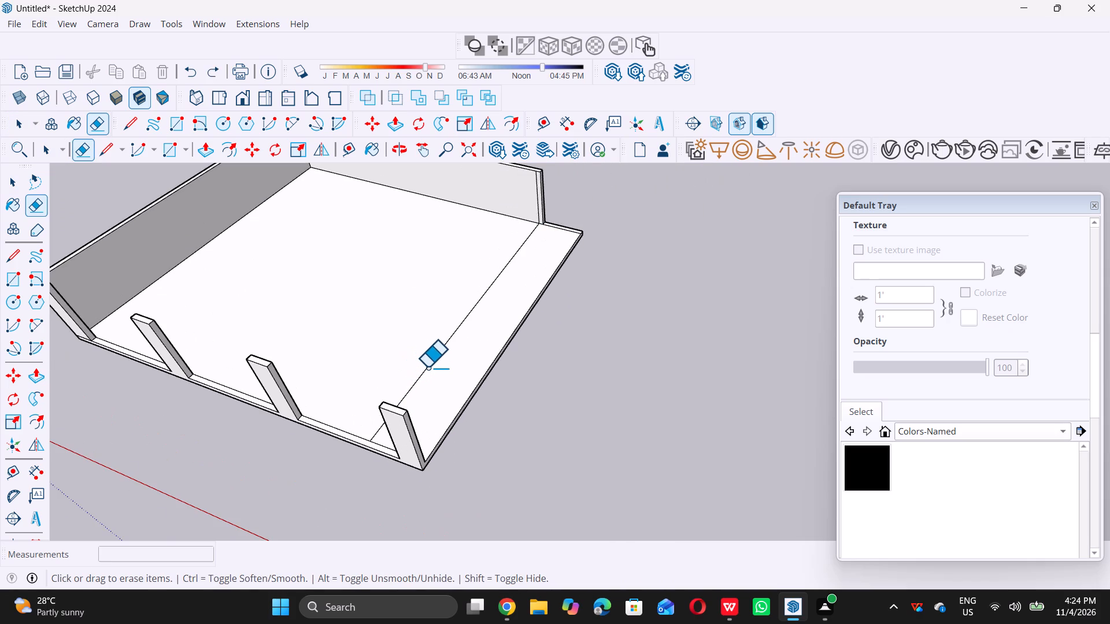
pyautogui.click(428, 365)
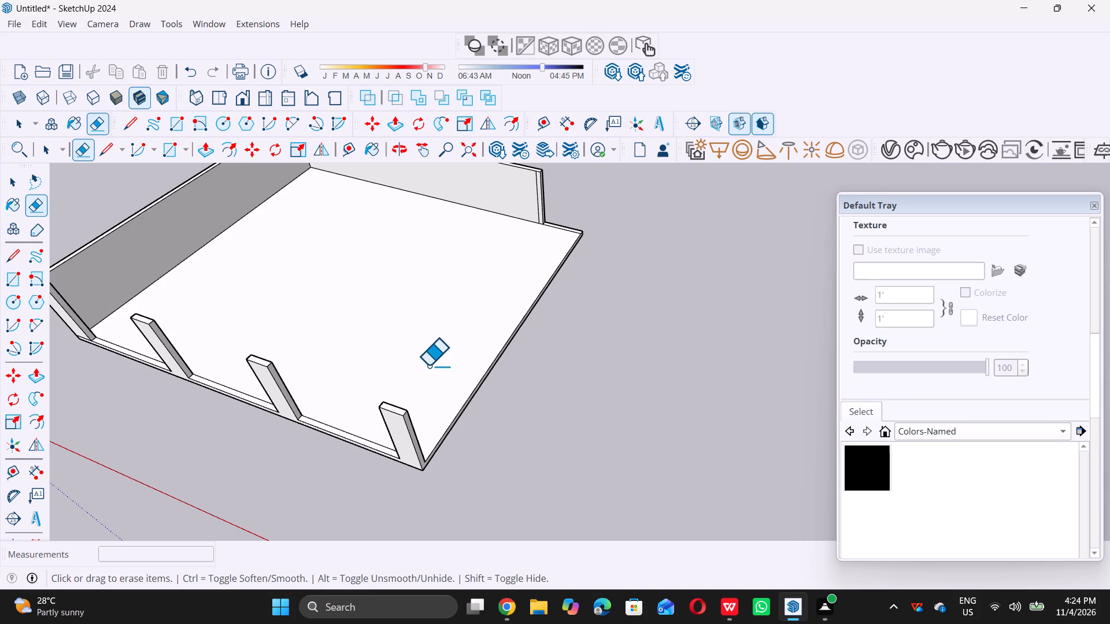
pyautogui.press('space')
# Place a guide parallel to the extended slab's open outer edge, offset 9" inward.
pyautogui.scroll(-7, 430, 370)
pyautogui.scroll(1, 450, 382)
pyautogui.scroll(-6, 450, 382)
pyautogui.moveTo(486, 426); pyautogui.dragTo(484, 425, button='middle')
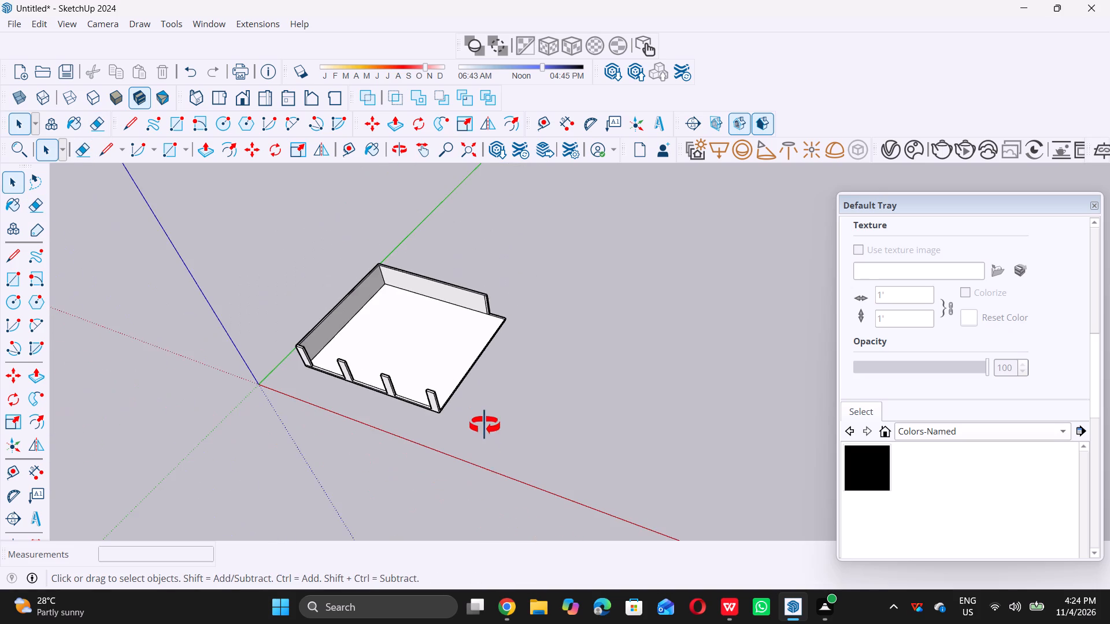
pyautogui.moveTo(484, 425); pyautogui.dragTo(235, 453, button='middle')
pyautogui.scroll(-6, 531, 354)
pyautogui.moveTo(603, 411); pyautogui.dragTo(399, 400, button='middle')
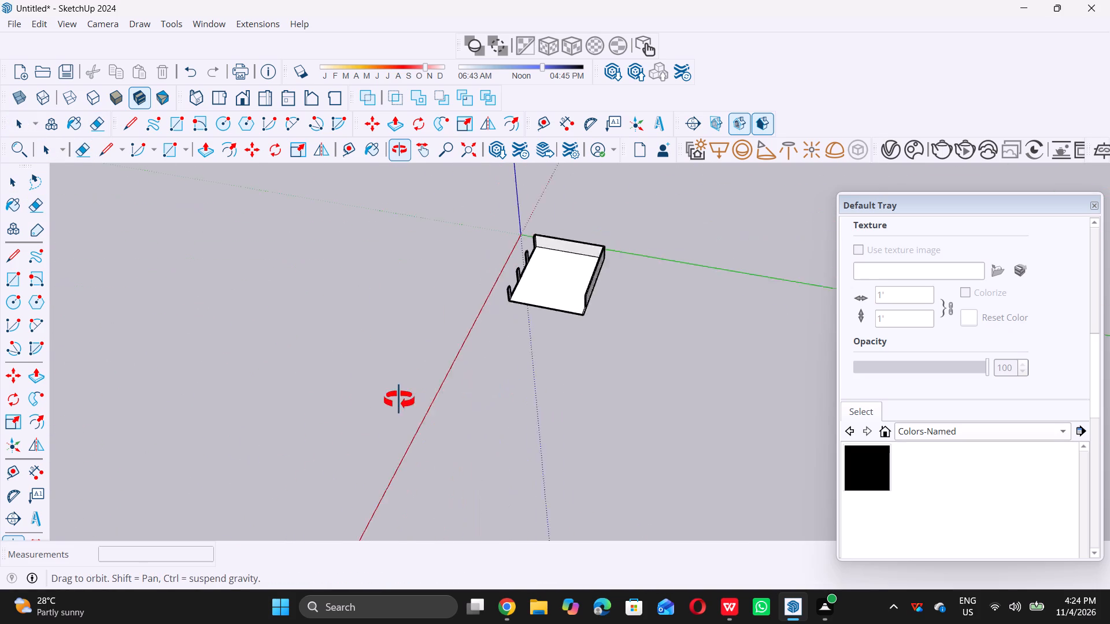
pyautogui.moveTo(399, 400); pyautogui.dragTo(288, 408, button='middle')
pyautogui.scroll(7, 625, 271)
pyautogui.moveTo(604, 289); pyautogui.dragTo(556, 303, button='middle')
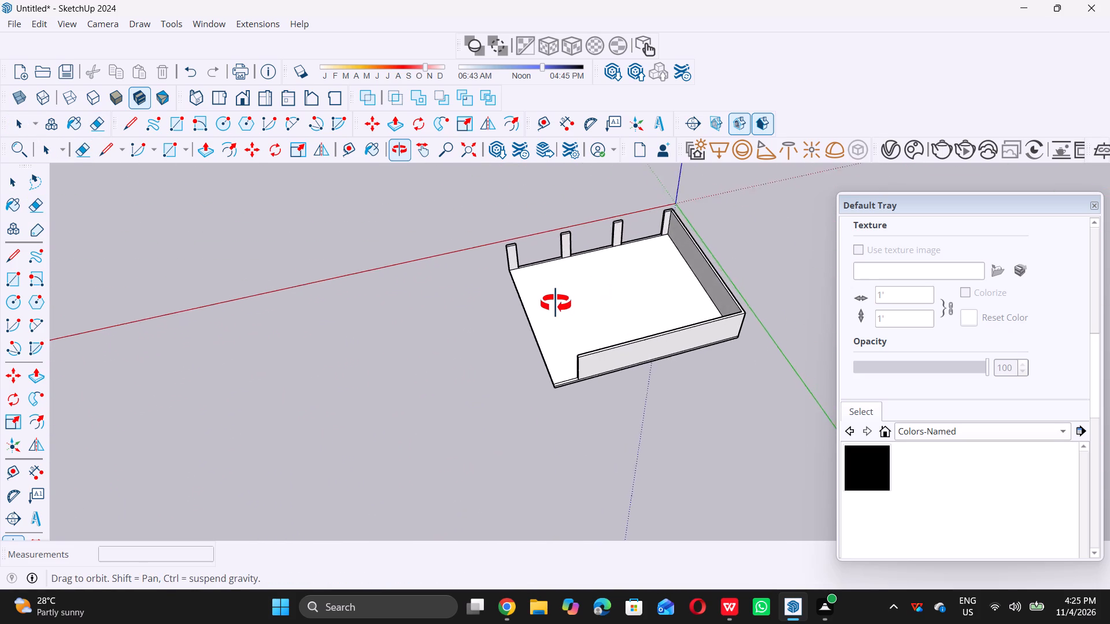
pyautogui.moveTo(556, 303); pyautogui.dragTo(523, 351, button='middle')
pyautogui.scroll(10, 558, 289)
pyautogui.press('t')
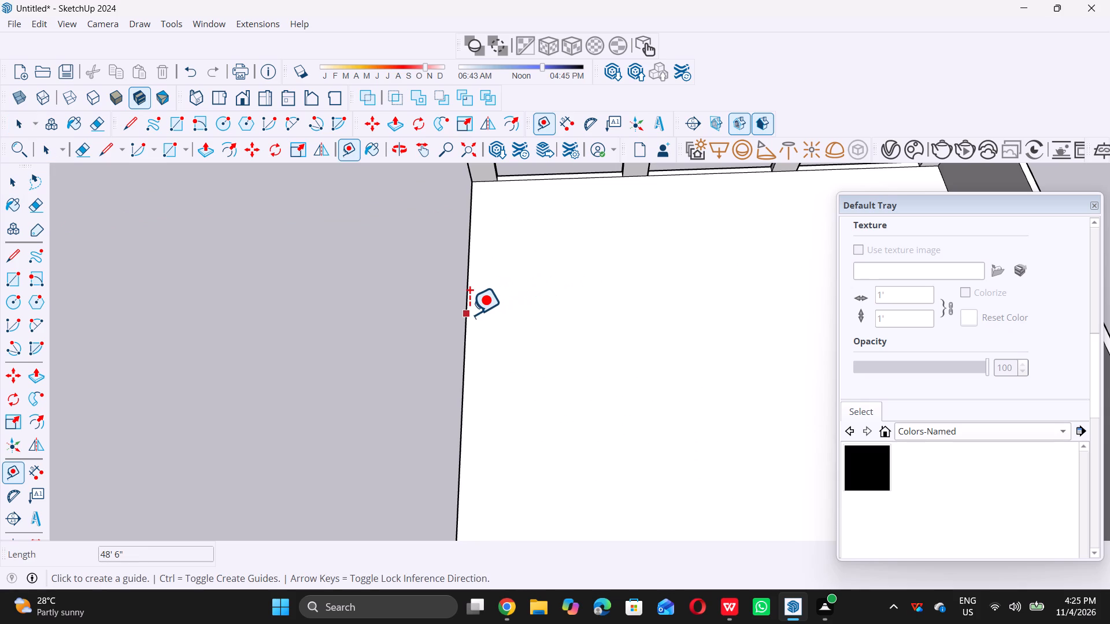
pyautogui.click(469, 314)
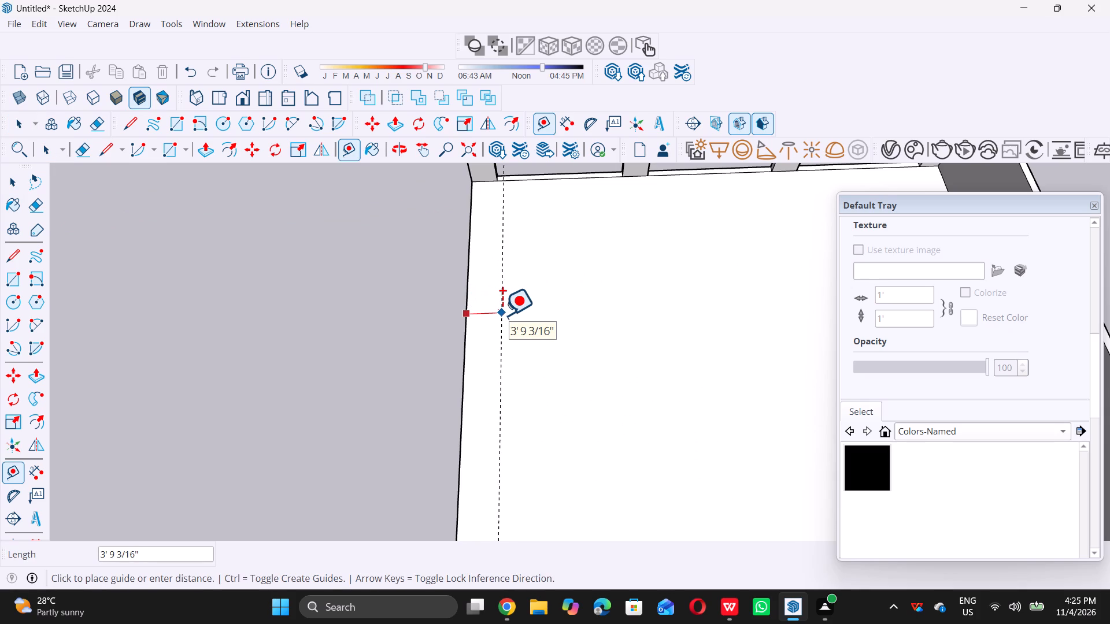
pyautogui.press('9')
pyautogui.hotkey('shift', '"')
pyautogui.press('Return')
pyautogui.press('space')
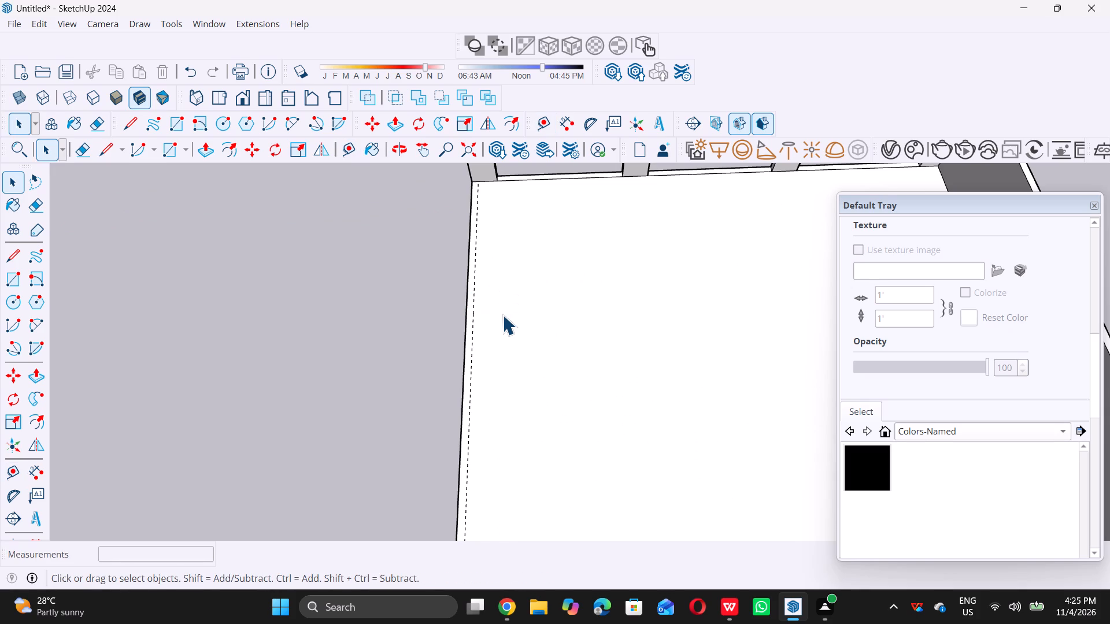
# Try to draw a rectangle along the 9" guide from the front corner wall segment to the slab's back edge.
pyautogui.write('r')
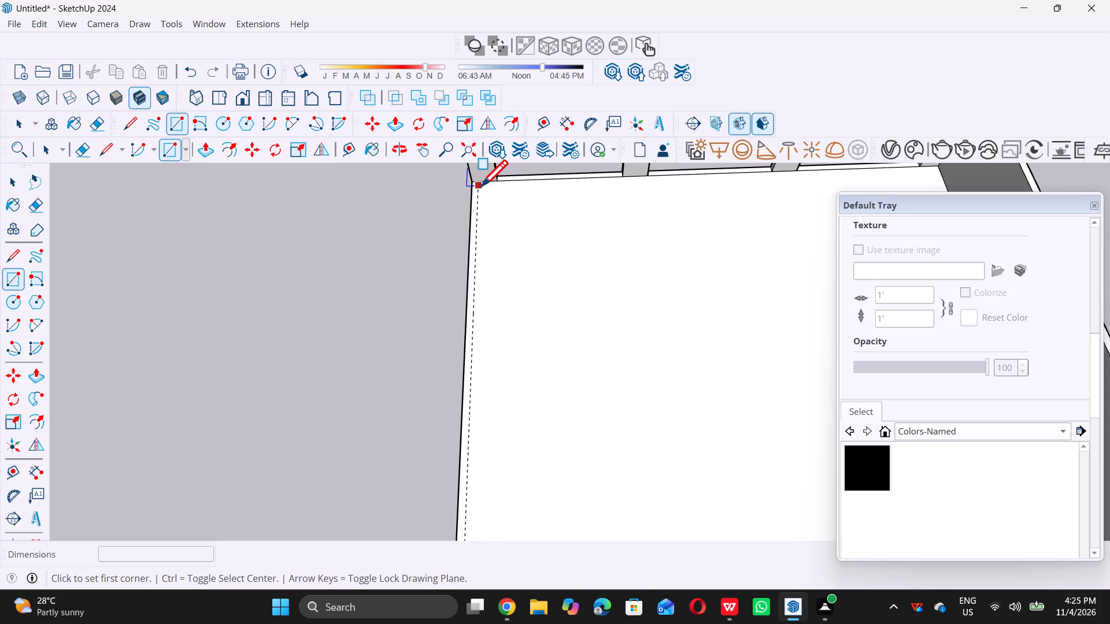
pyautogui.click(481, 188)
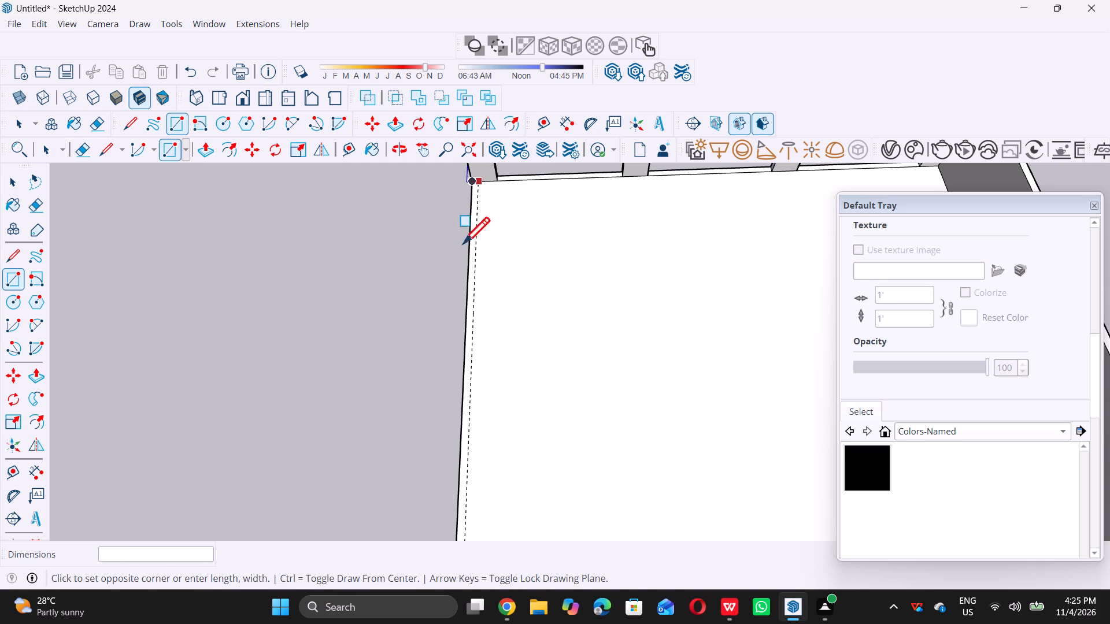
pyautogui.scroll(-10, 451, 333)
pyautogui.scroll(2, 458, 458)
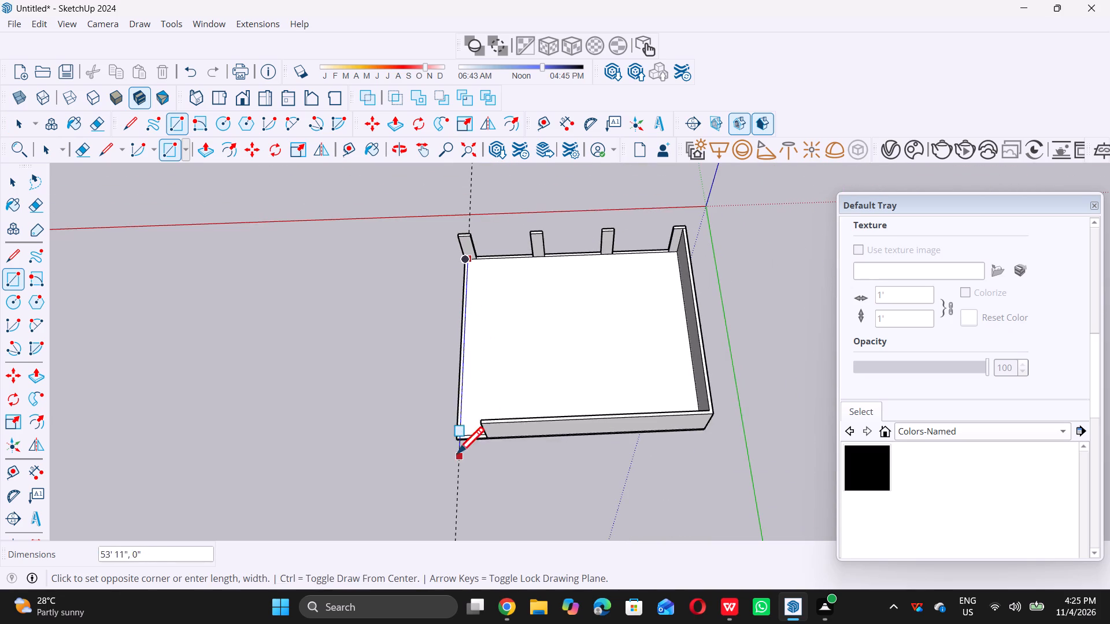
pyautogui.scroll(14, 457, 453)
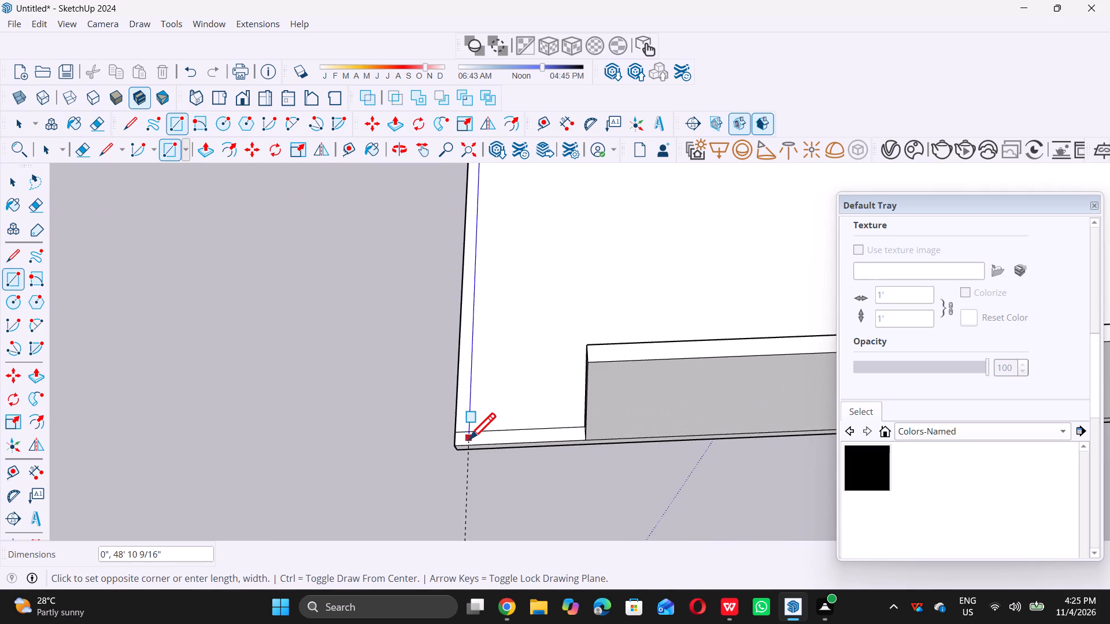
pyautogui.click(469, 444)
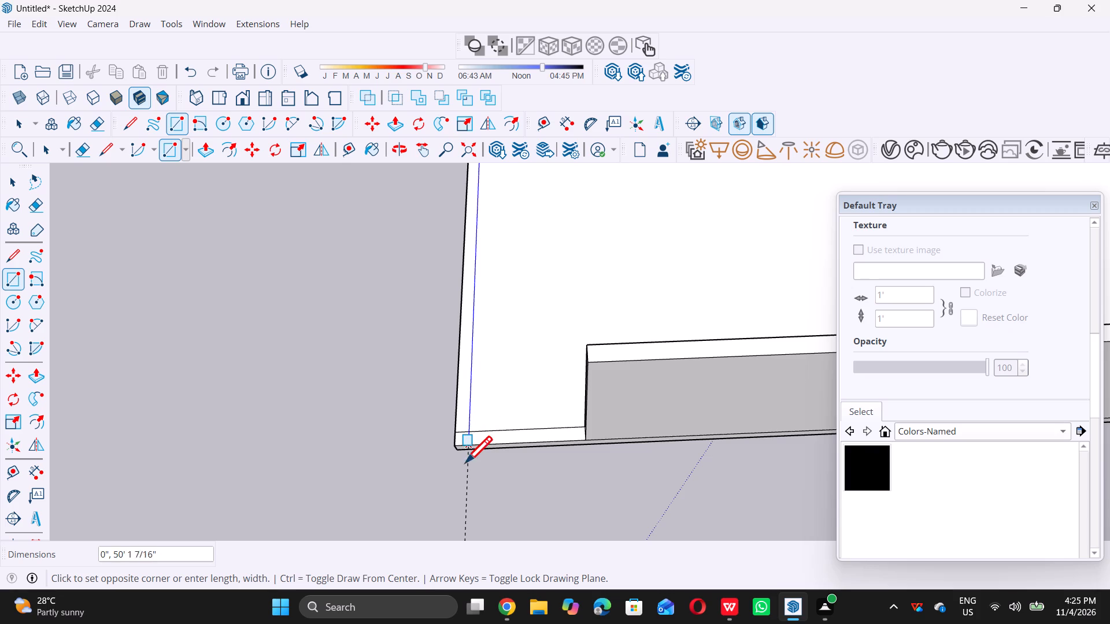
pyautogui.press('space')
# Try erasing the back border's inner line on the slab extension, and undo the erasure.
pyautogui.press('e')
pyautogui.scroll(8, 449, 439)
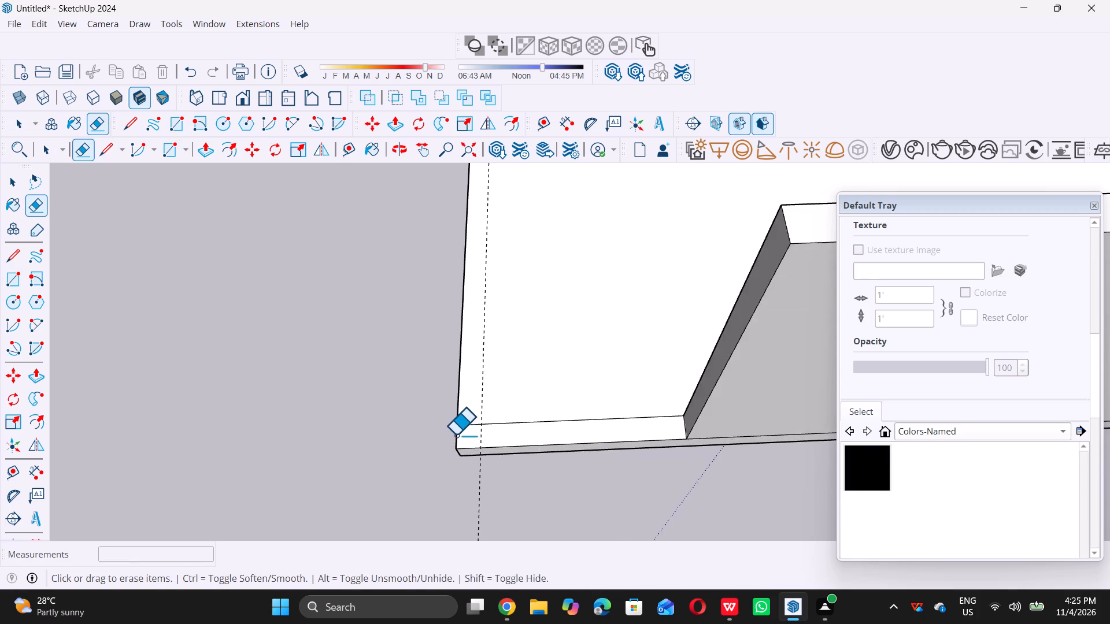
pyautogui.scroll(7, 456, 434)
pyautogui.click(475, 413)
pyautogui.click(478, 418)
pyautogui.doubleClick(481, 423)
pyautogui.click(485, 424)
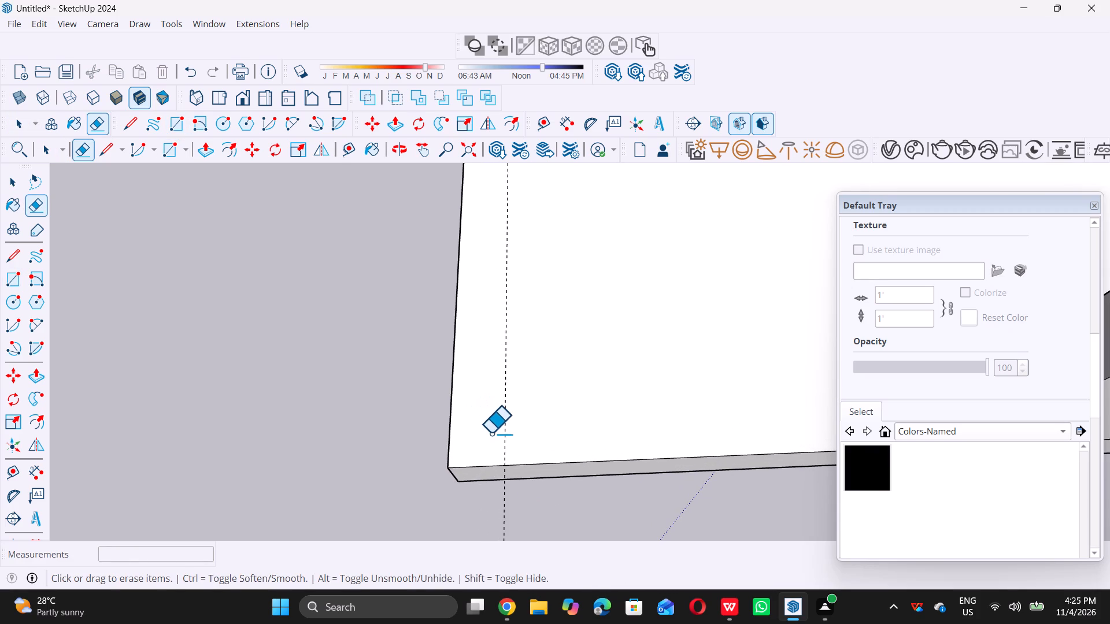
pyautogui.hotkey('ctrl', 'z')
# Draw a 9" line along the guide across the back border strip, ending on the slab's back edge.
pyautogui.scroll(1, 502, 440)
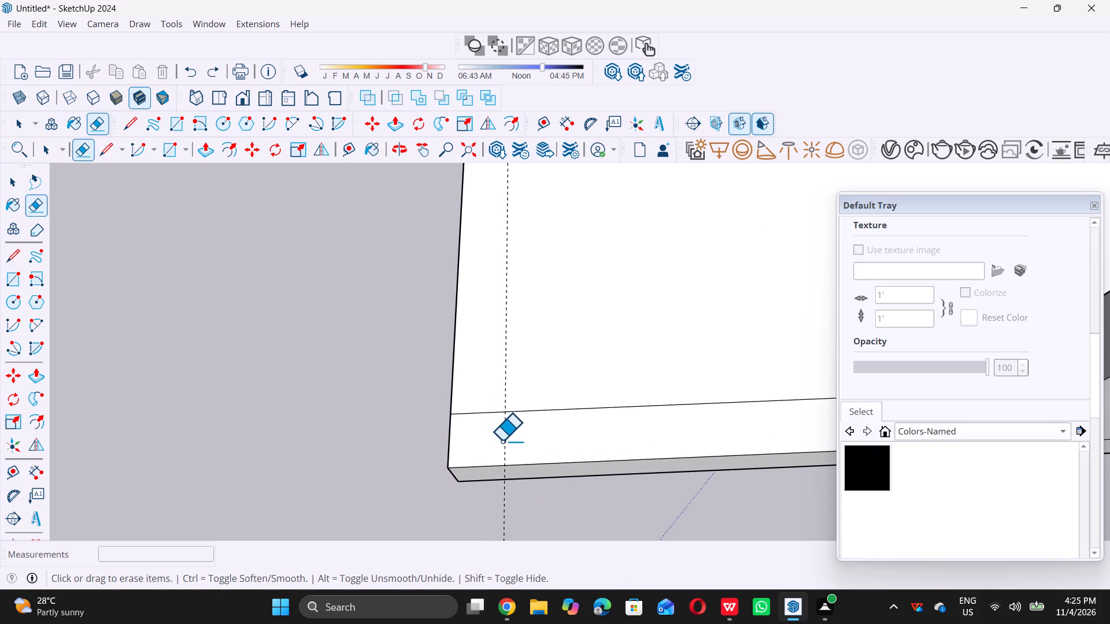
pyautogui.scroll(5, 502, 440)
pyautogui.press('space')
pyautogui.press('l')
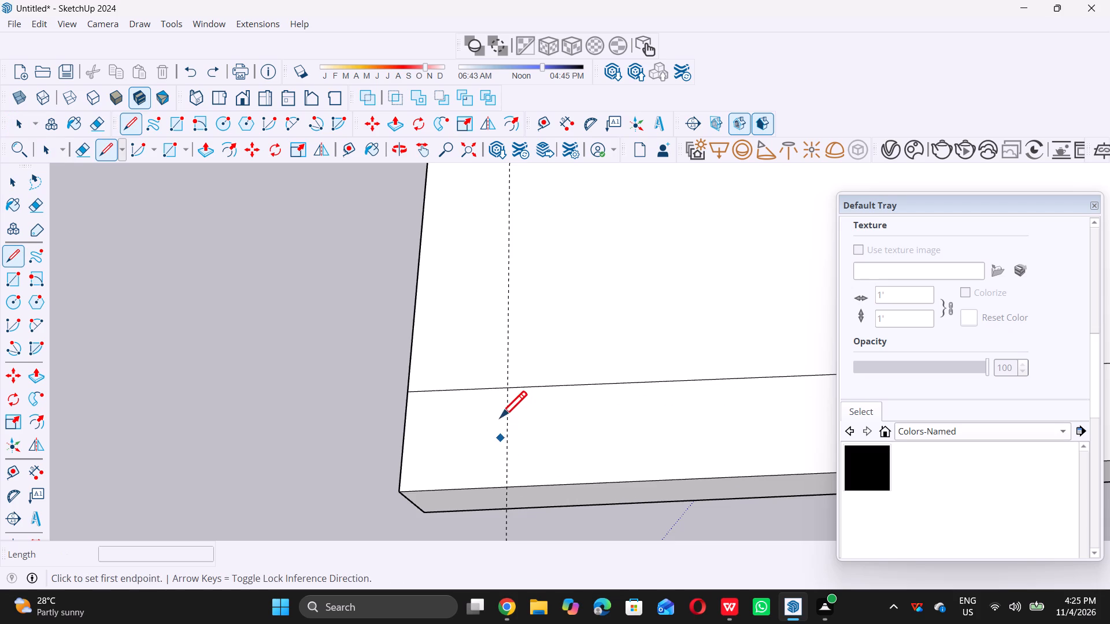
pyautogui.click(506, 387)
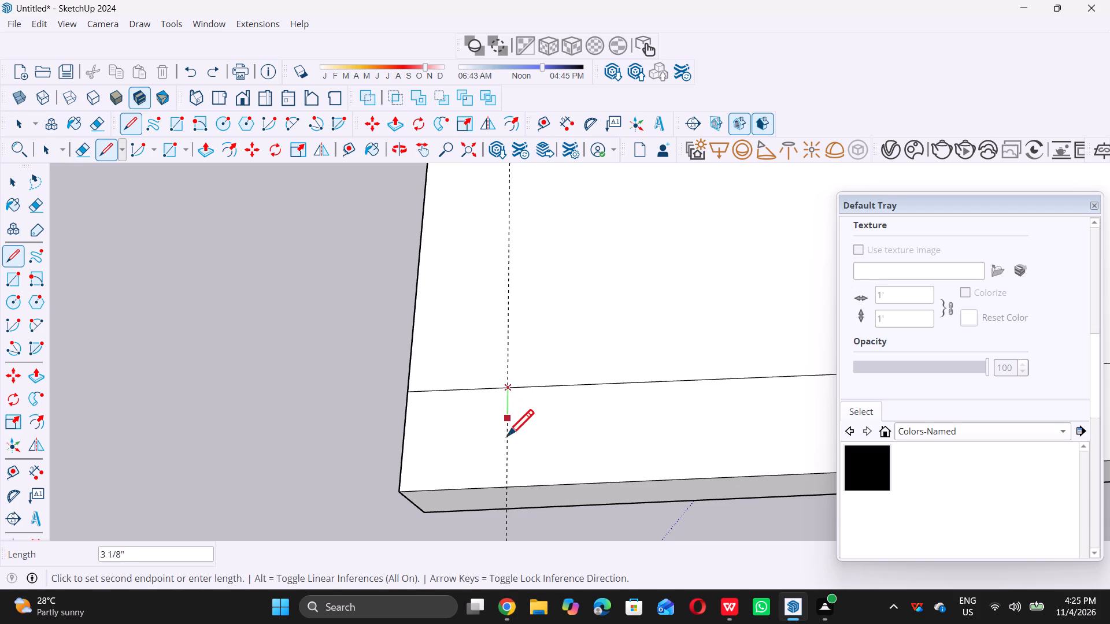
pyautogui.click(507, 483)
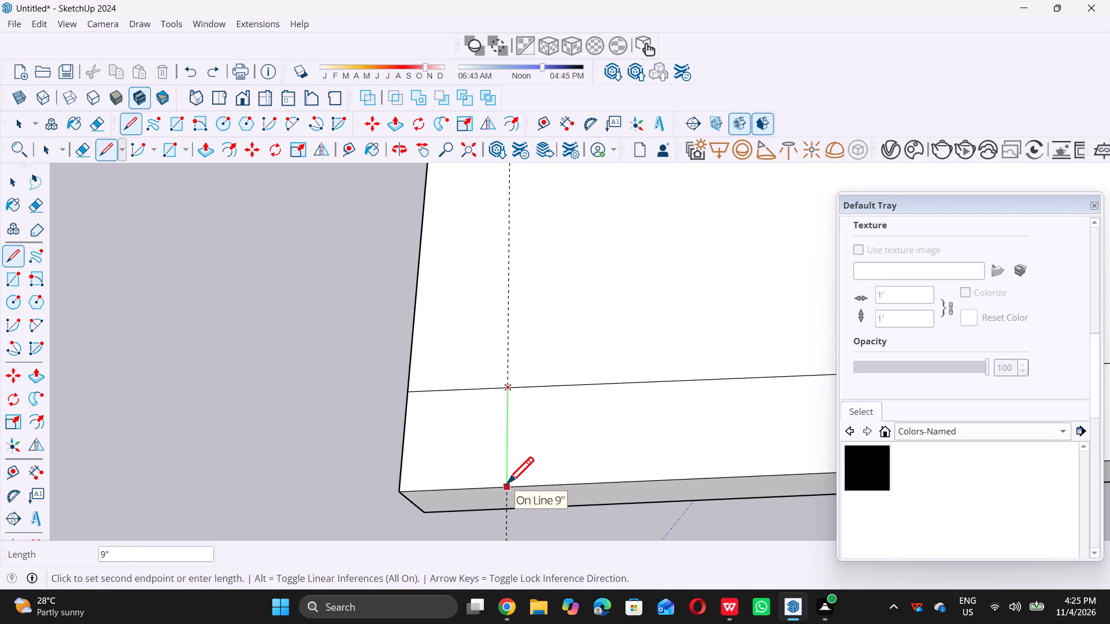
# Draw a 48' 6" line along the guide from the back border's inner line to the front corner wall segment.
pyautogui.scroll(-13, 507, 483)
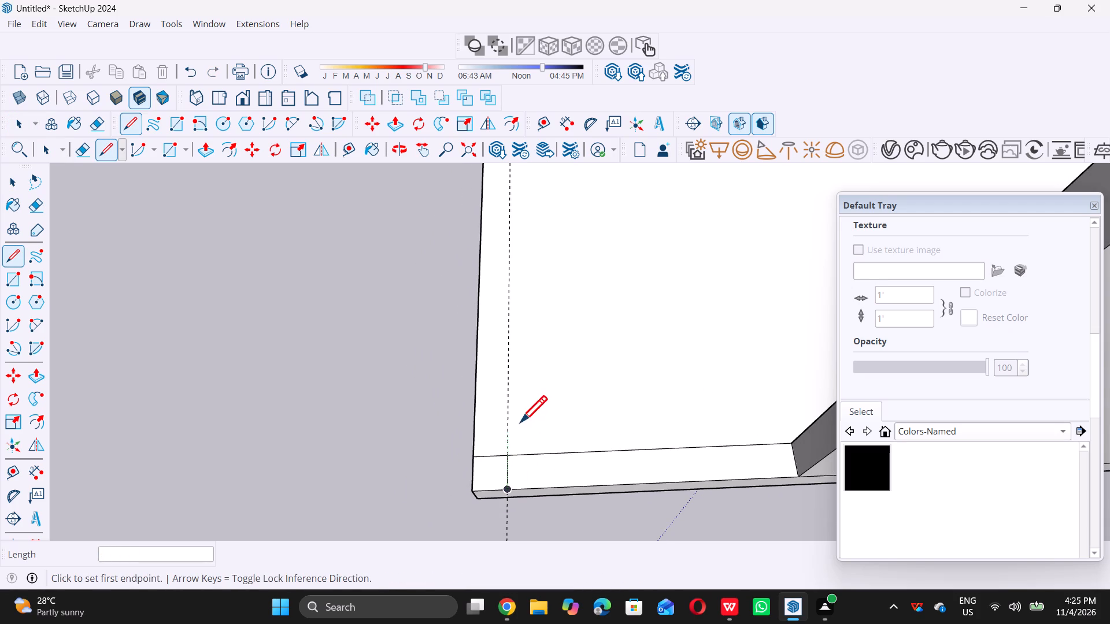
pyautogui.click(507, 456)
pyautogui.scroll(-8, 507, 456)
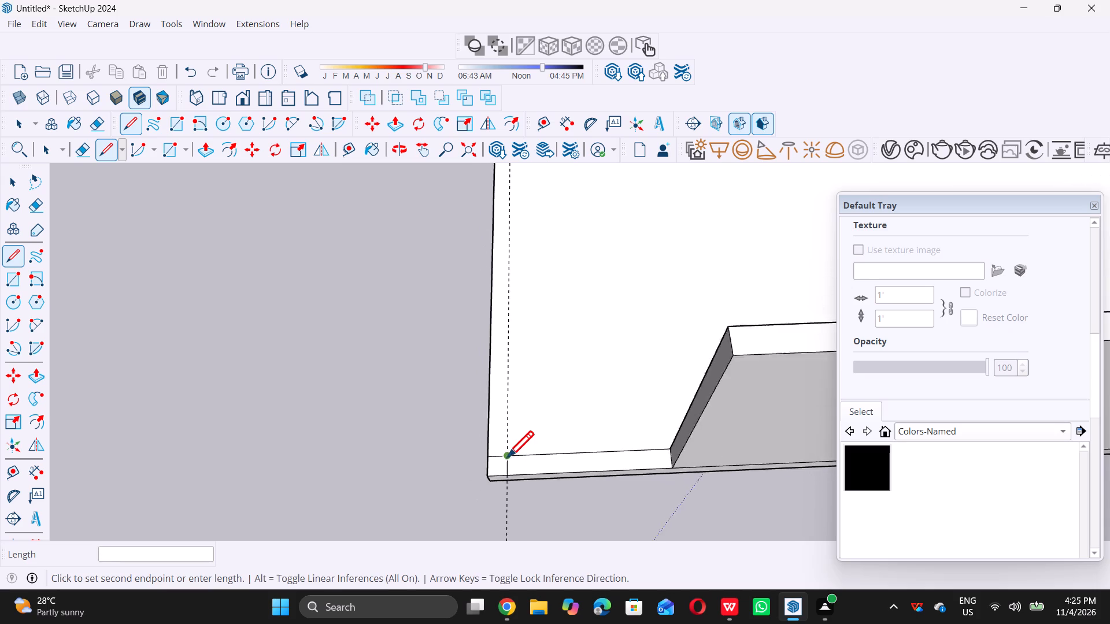
pyautogui.scroll(-20, 507, 457)
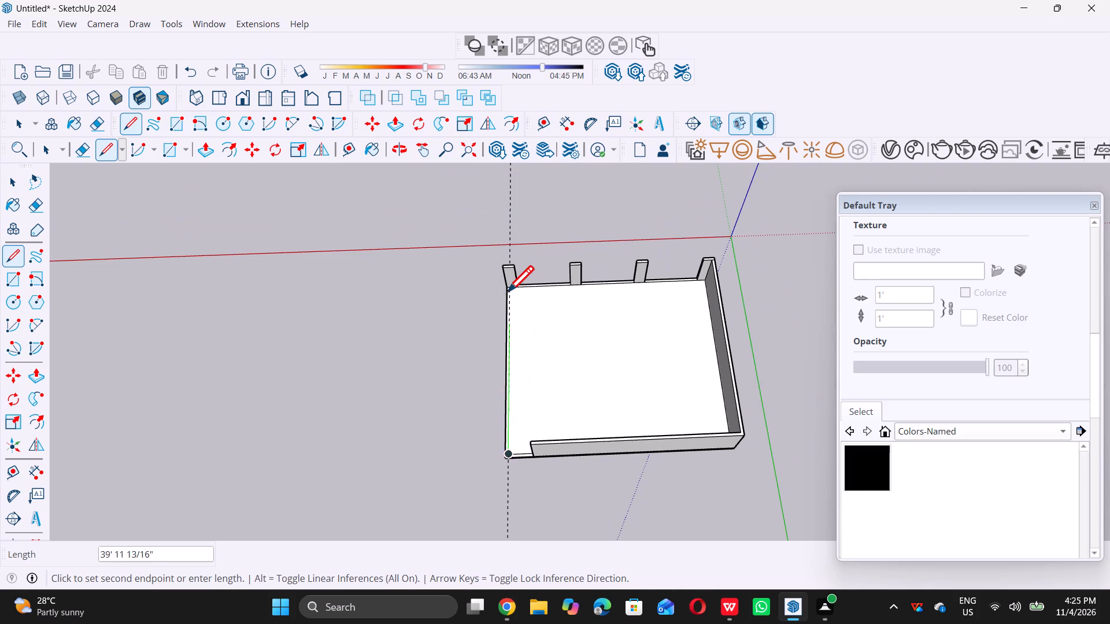
pyautogui.scroll(16, 507, 291)
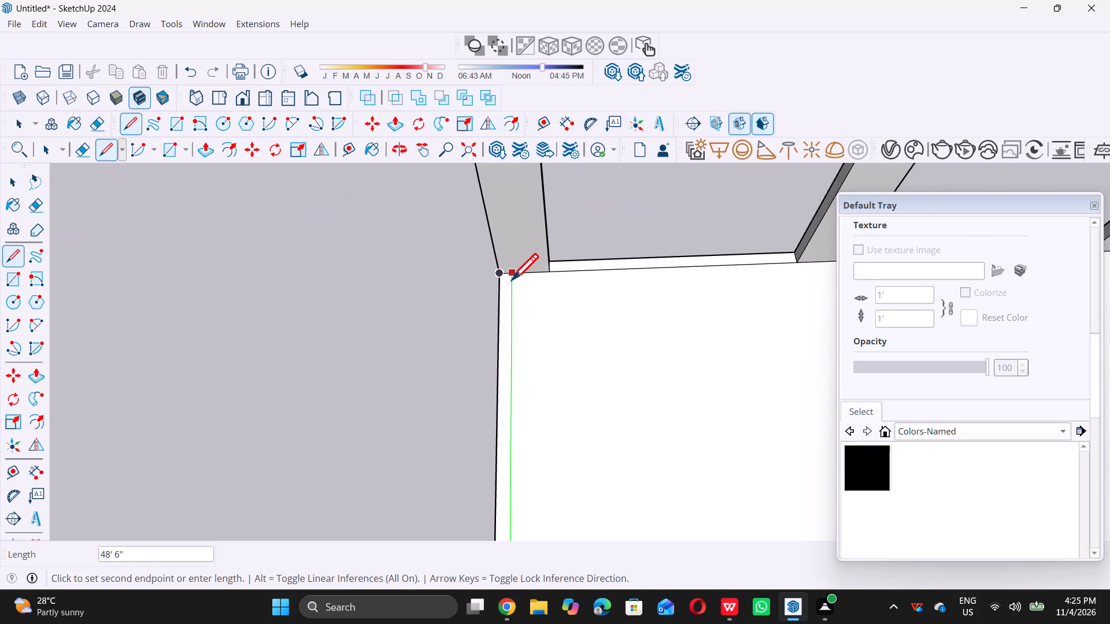
pyautogui.doubleClick(512, 279)
pyautogui.press('space')
pyautogui.scroll(-6, 524, 307)
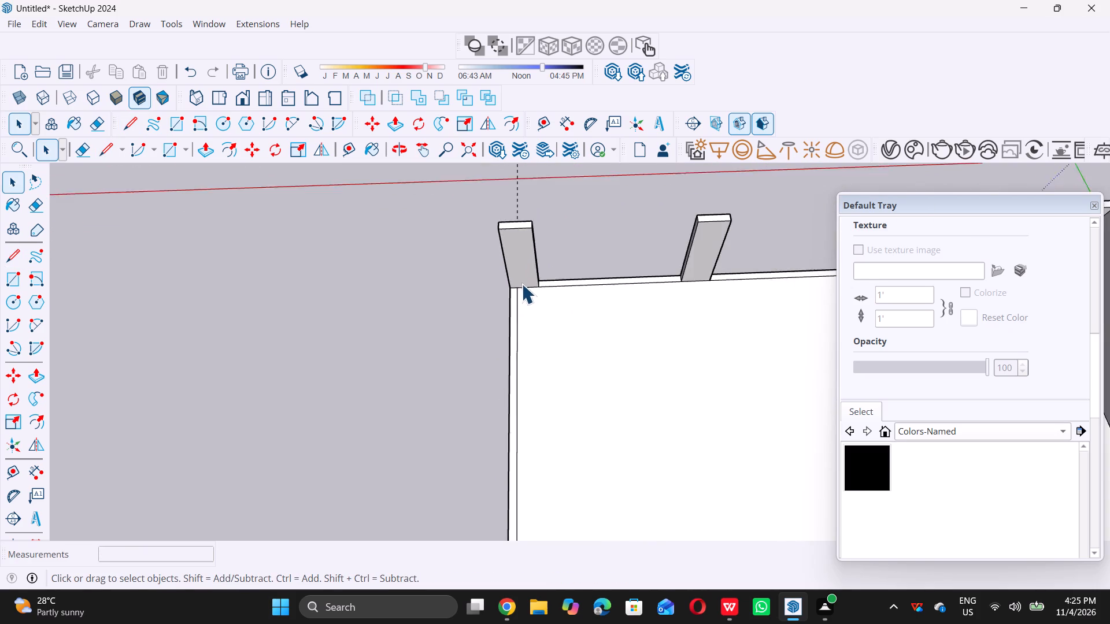
# Erase the two short lines crossing the slab's back corner, merging the side and back border strips into one L-shaped face.
pyautogui.scroll(-20, 521, 284)
pyautogui.scroll(-1, 521, 284)
pyautogui.scroll(13, 524, 368)
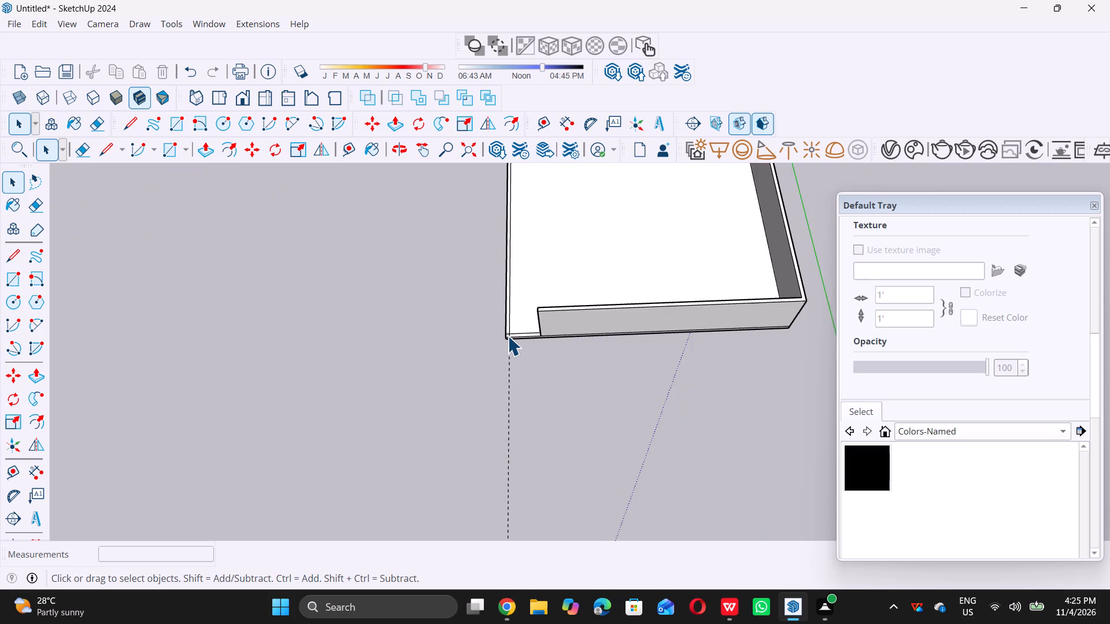
pyautogui.scroll(20, 508, 331)
pyautogui.scroll(6, 508, 331)
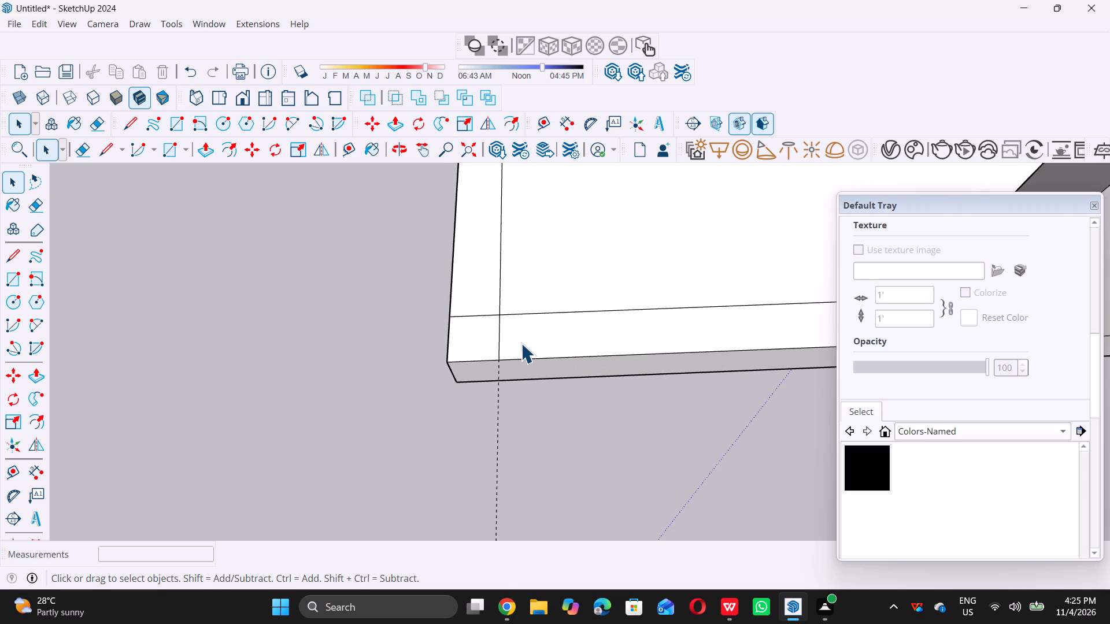
pyautogui.press('e')
pyautogui.scroll(5, 495, 344)
pyautogui.doubleClick(501, 343)
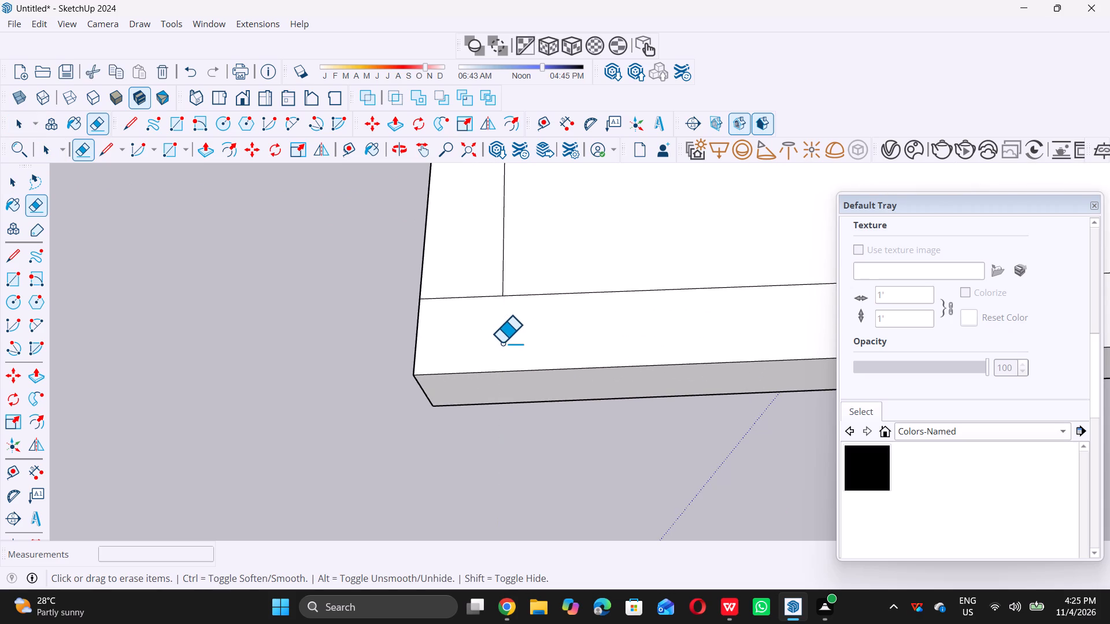
pyautogui.tripleClick(450, 299)
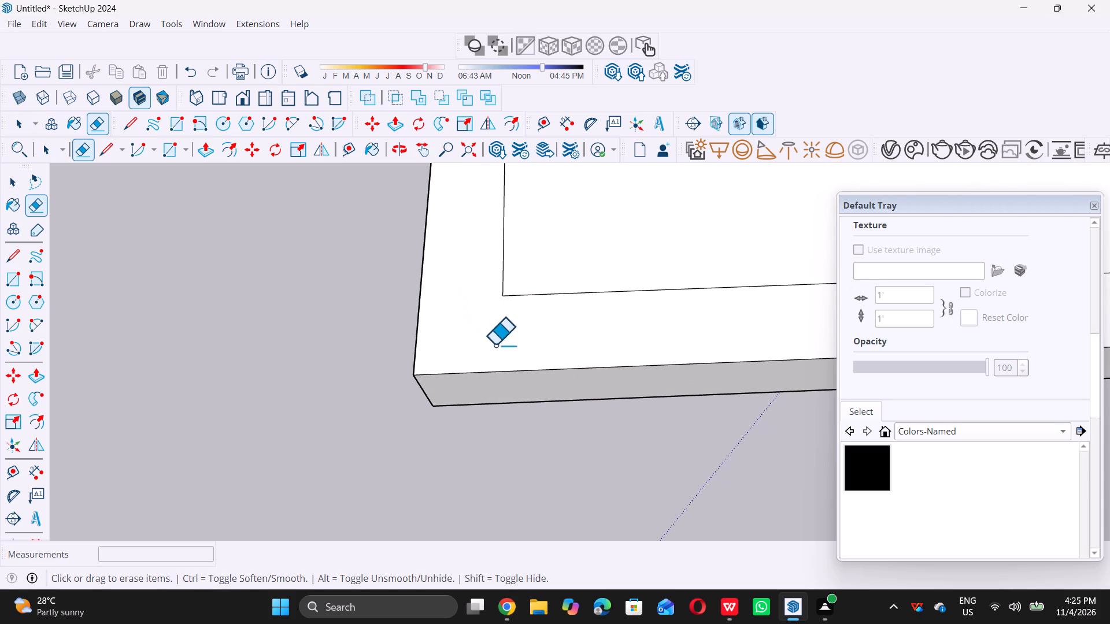
pyautogui.press('space')
# Push/Pull the L-shaped 9" border strip up 10' to the top edge of the existing back wall.
pyautogui.scroll(-20, 496, 346)
pyautogui.scroll(-6, 496, 346)
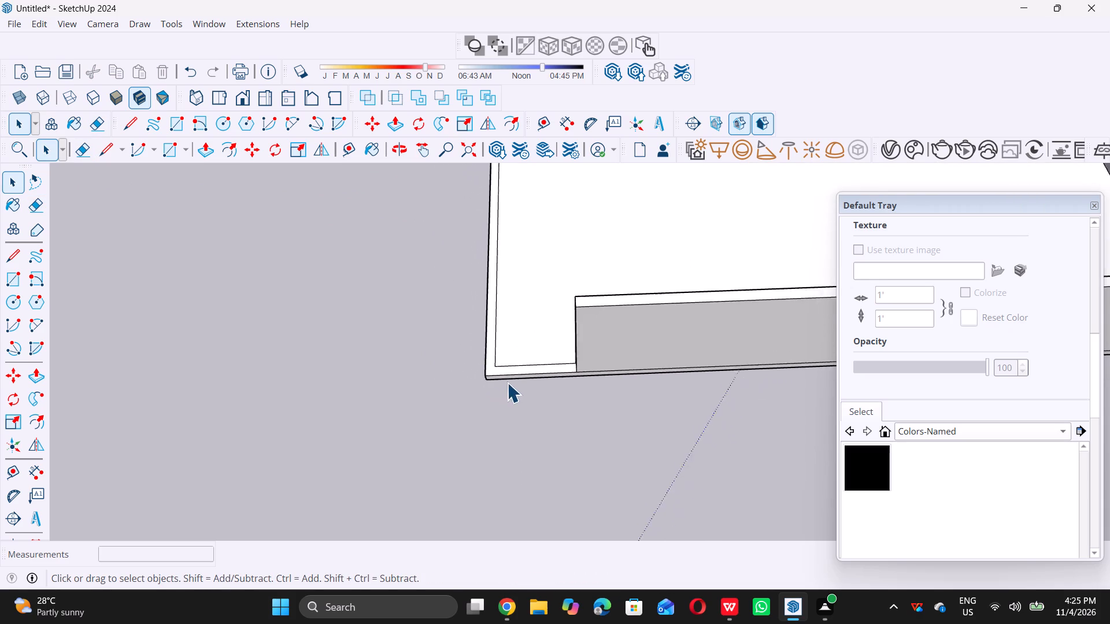
pyautogui.scroll(-20, 507, 382)
pyautogui.moveTo(512, 433); pyautogui.dragTo(610, 363, button='middle')
pyautogui.moveTo(457, 464); pyautogui.dragTo(520, 424, button='middle')
pyautogui.scroll(12, 549, 413)
pyautogui.moveTo(576, 374); pyautogui.dragTo(552, 427, button='middle')
pyautogui.scroll(7, 553, 440)
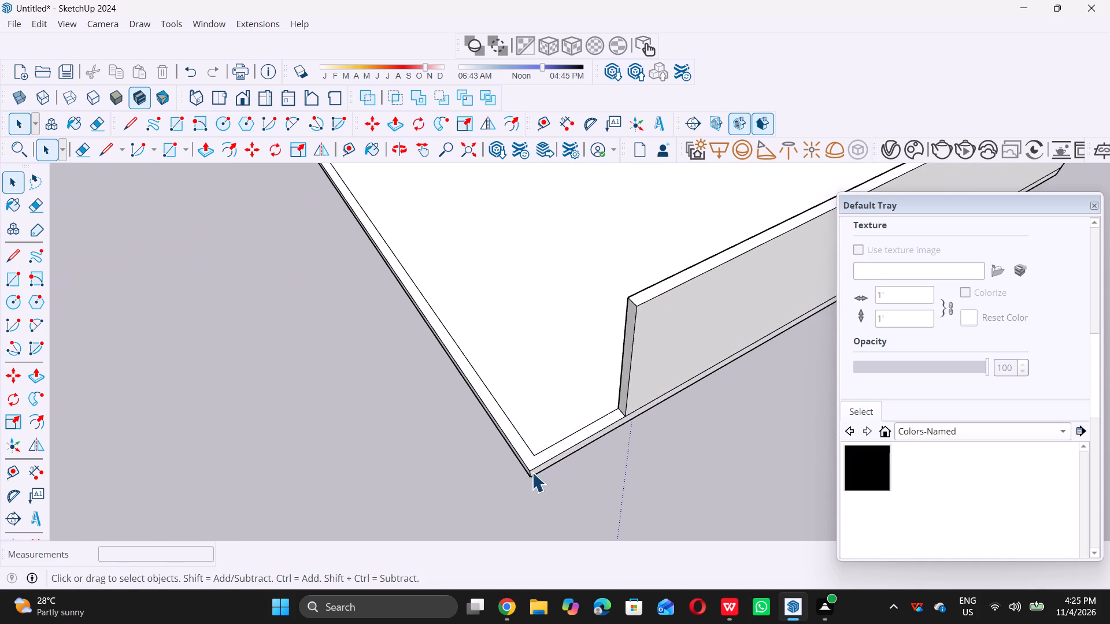
pyautogui.scroll(11, 532, 472)
pyautogui.click(531, 456)
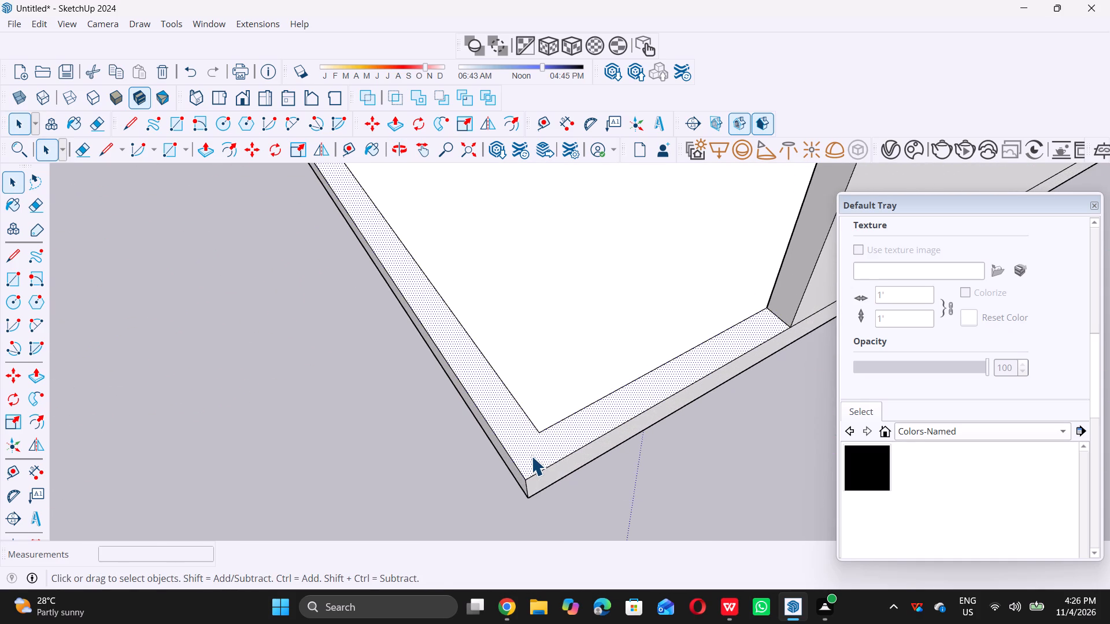
pyautogui.press('p')
pyautogui.click(531, 455)
pyautogui.scroll(-6, 535, 419)
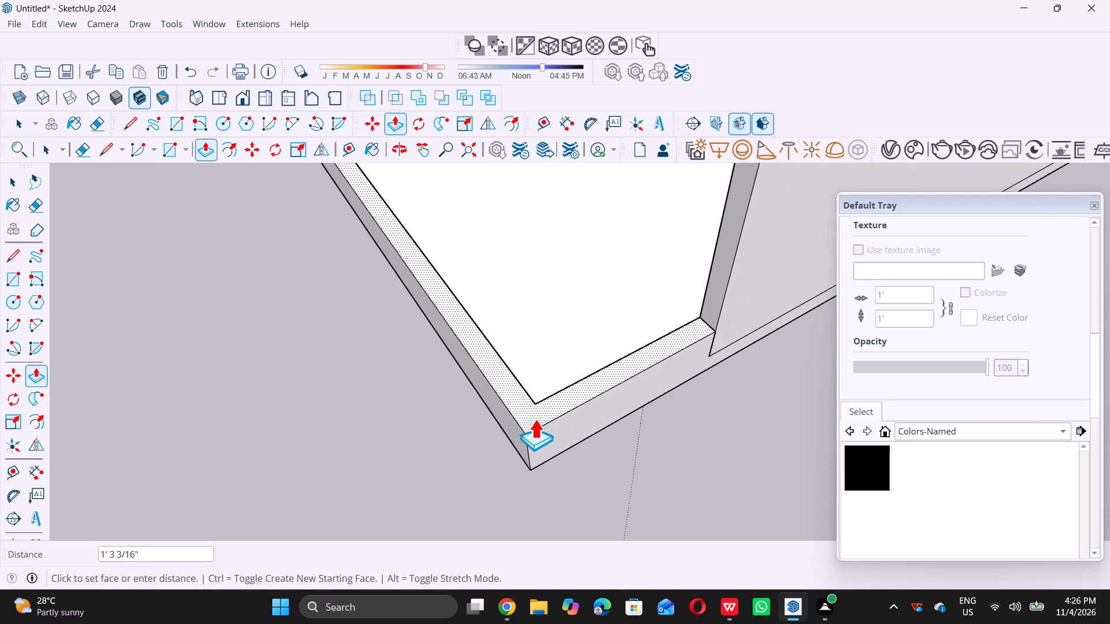
pyautogui.scroll(-12, 535, 419)
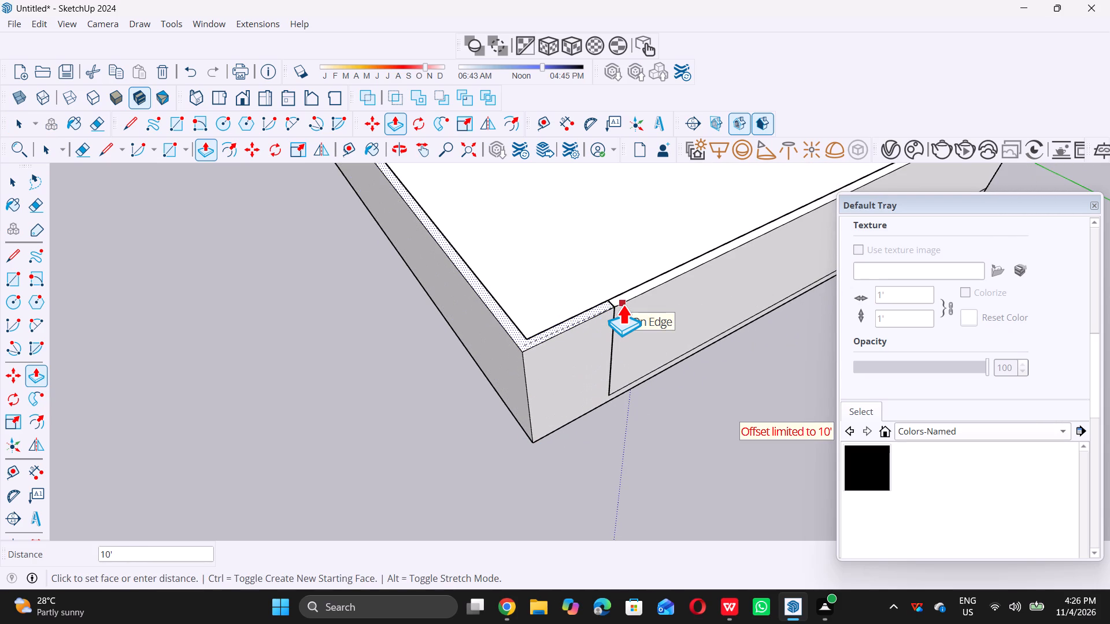
pyautogui.click(623, 304)
pyautogui.press('space')
# Examine the walls from the back corner around to the open front with its wall segments.
pyautogui.scroll(-16, 559, 395)
pyautogui.rightClick(548, 406)
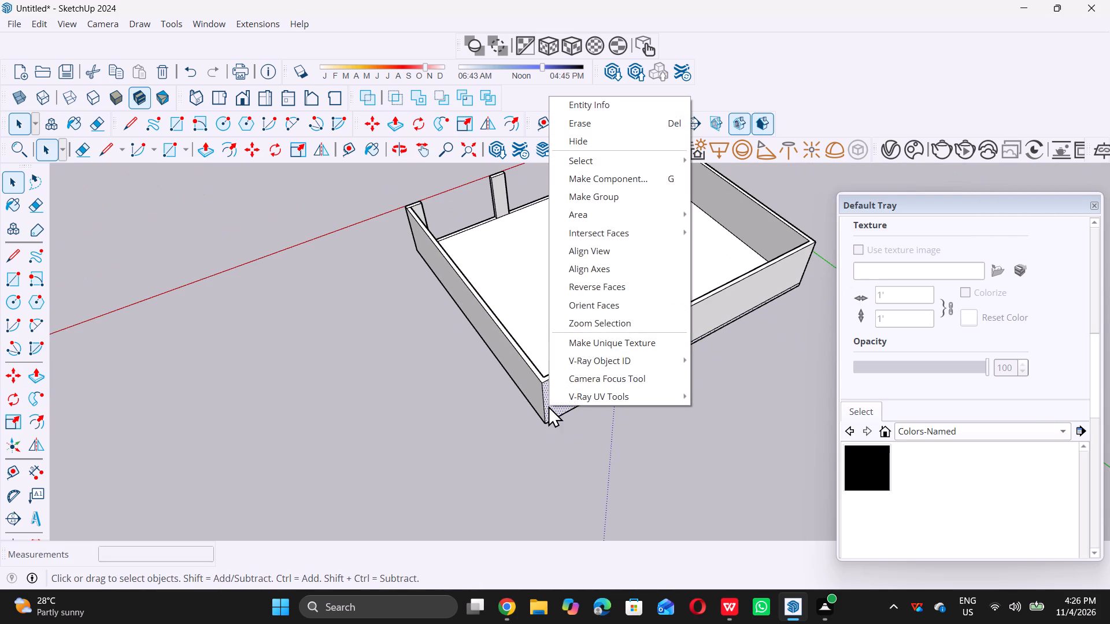
pyautogui.scroll(-4, 548, 406)
pyautogui.click(371, 393)
pyautogui.scroll(-10, 394, 399)
pyautogui.moveTo(363, 434); pyautogui.dragTo(475, 443, button='middle')
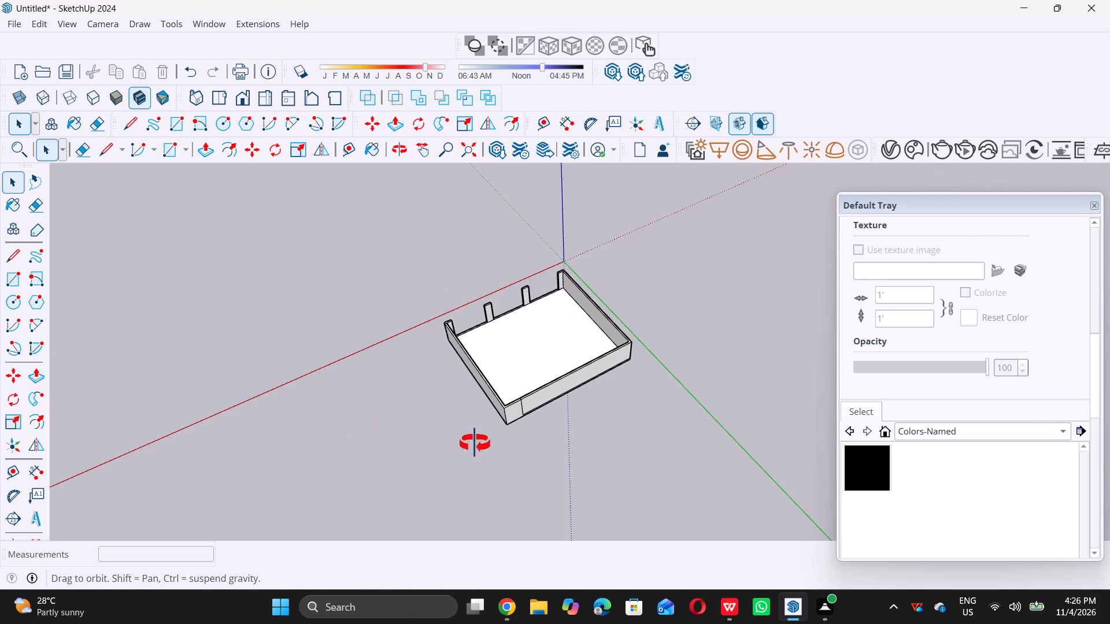
pyautogui.moveTo(475, 443); pyautogui.dragTo(628, 434, button='middle')
pyautogui.middleClick(628, 434)
pyautogui.moveTo(397, 476); pyautogui.dragTo(654, 419, button='middle')
pyautogui.scroll(1, 654, 419)
pyautogui.moveTo(541, 452); pyautogui.dragTo(665, 387, button='middle')
pyautogui.scroll(-2, 638, 399)
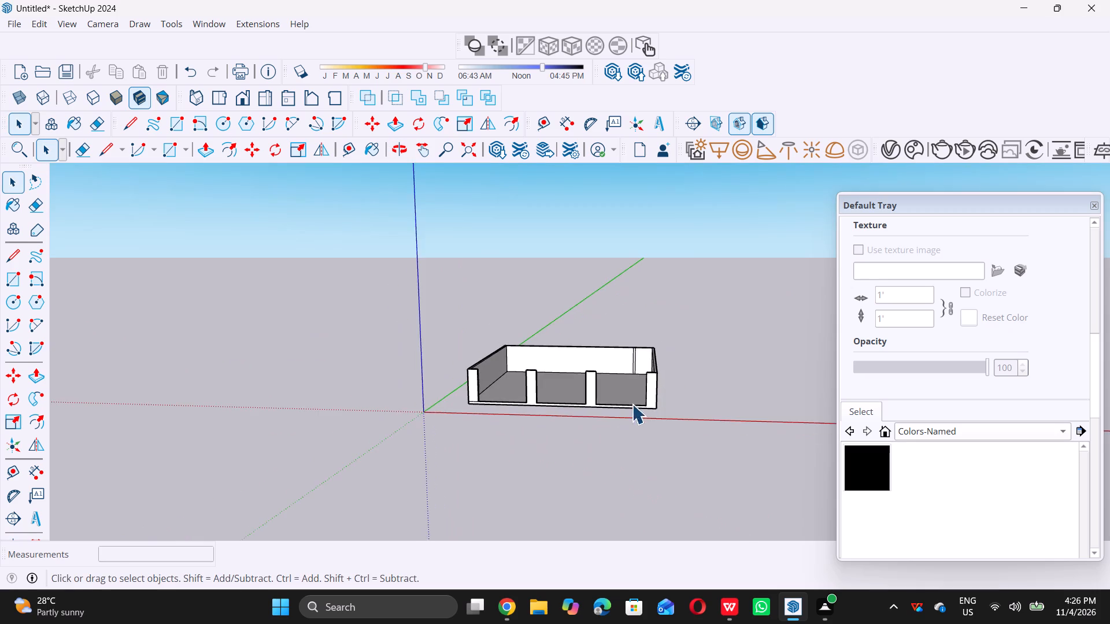
pyautogui.scroll(-2, 632, 404)
pyautogui.moveTo(564, 363); pyautogui.dragTo(549, 356, button='middle')
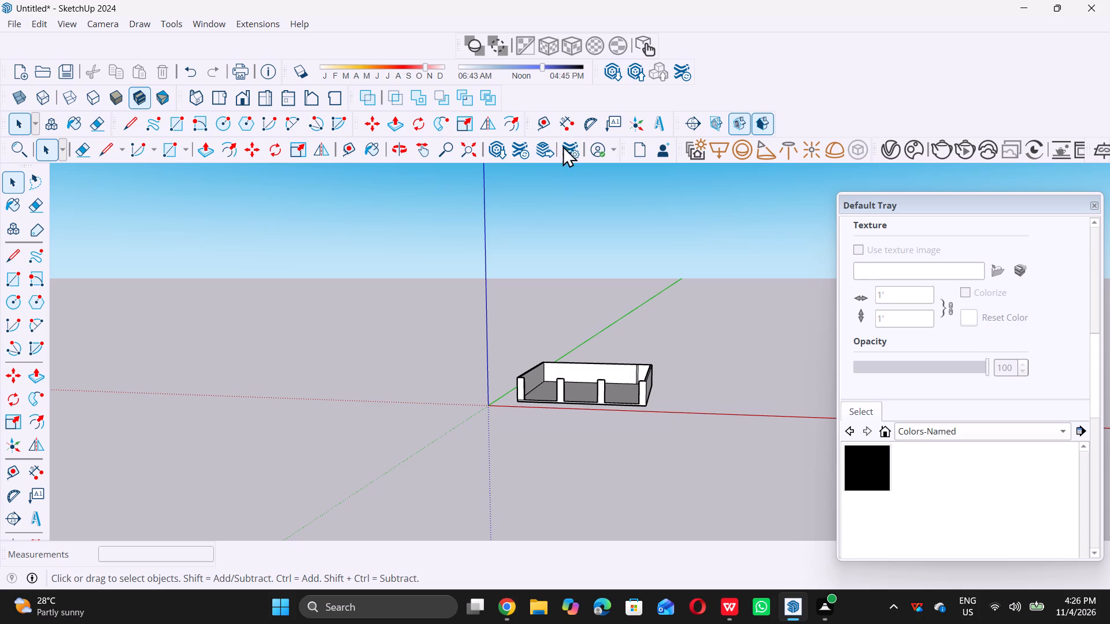
# Open 3D Warehouse and search its models for "window glass".
pyautogui.doubleClick(503, 153)
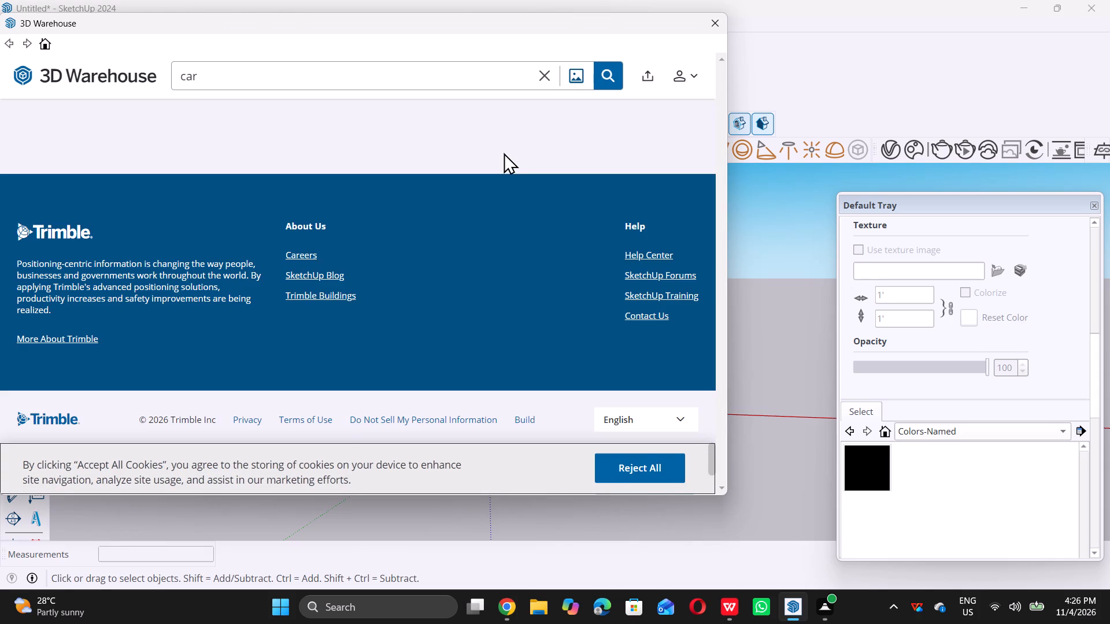
pyautogui.doubleClick(371, 72)
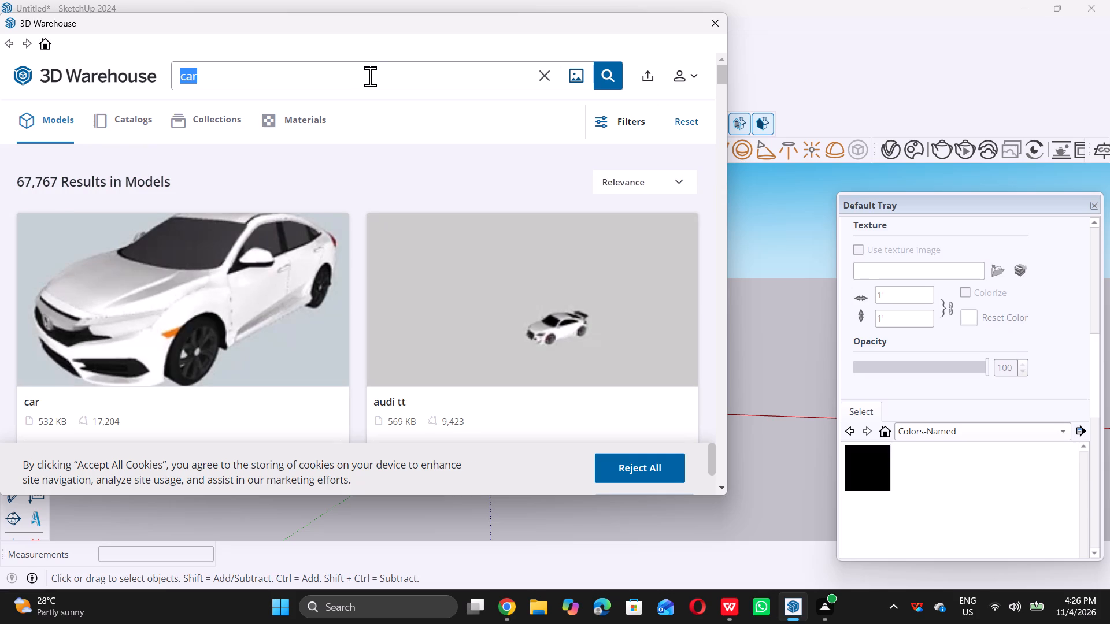
pyautogui.press('BackSpace')
pyautogui.press('w')
pyautogui.press('i')
pyautogui.write('nd')
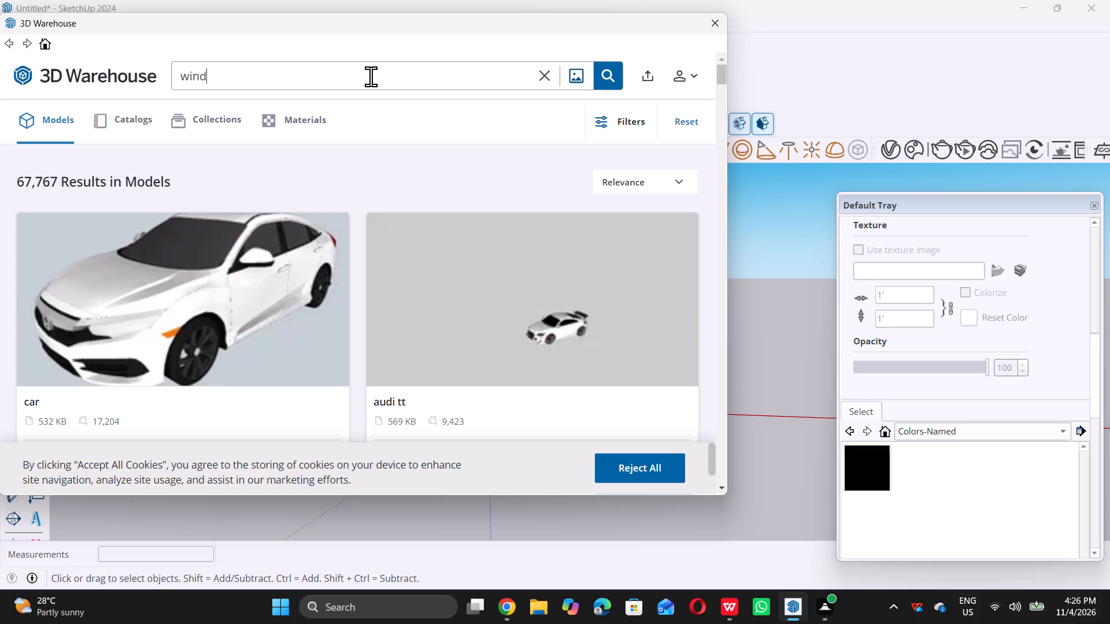
pyautogui.write('ow')
pyautogui.press('space')
pyautogui.write('glass')
pyautogui.press('Return')
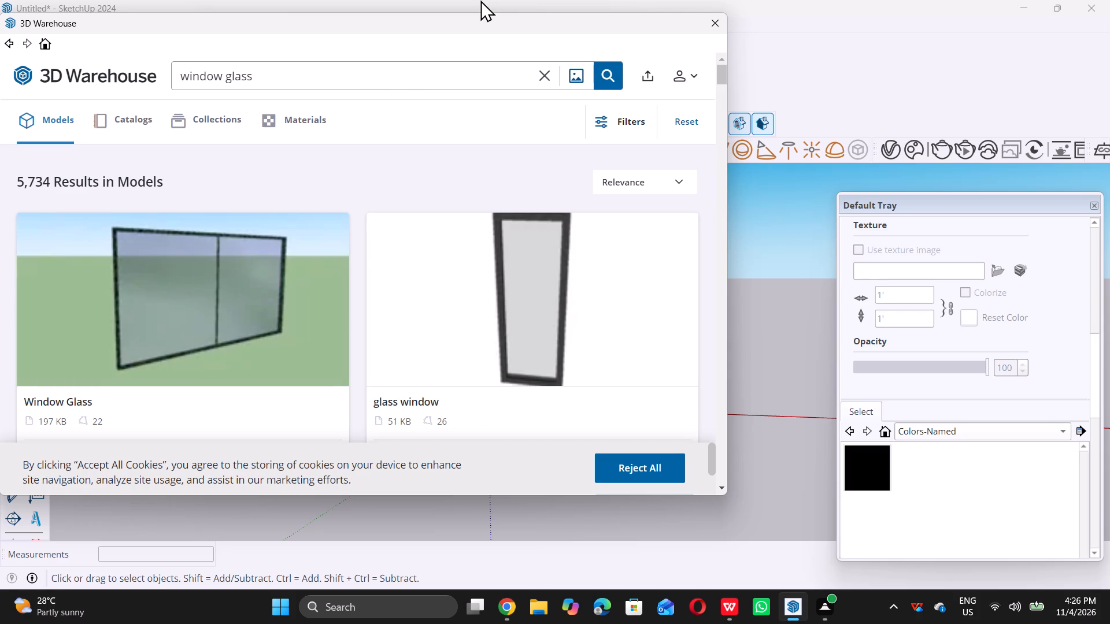
# Browse the first batch of "window glass" models in 3D Warehouse for a glass window that suits the building.
pyautogui.scroll(-5, 443, 262)
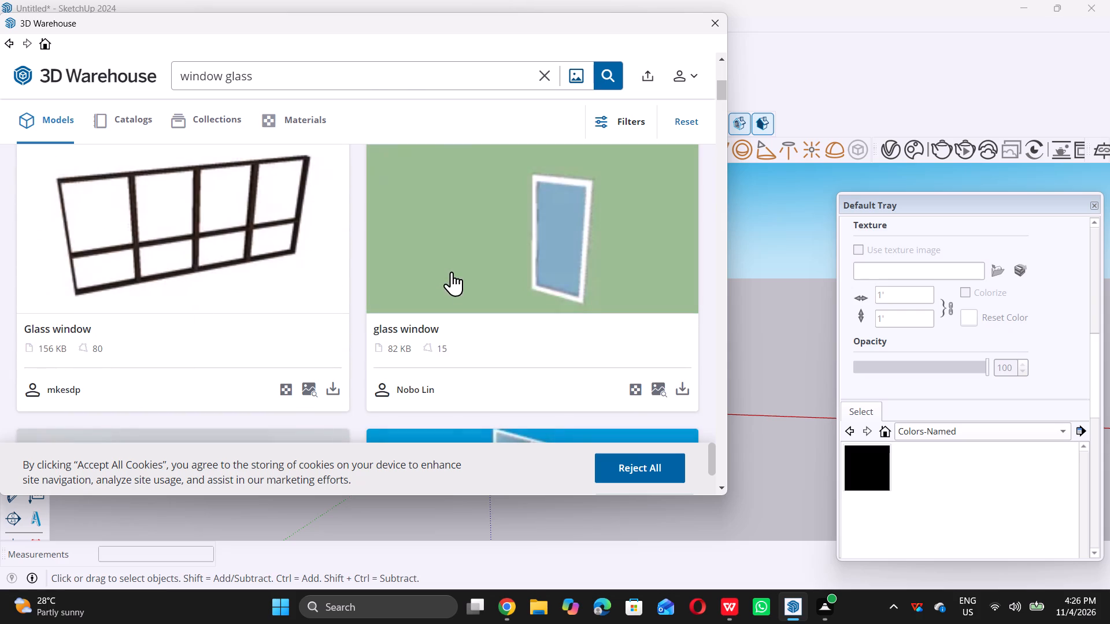
pyautogui.scroll(-5, 457, 268)
pyautogui.scroll(2, 458, 269)
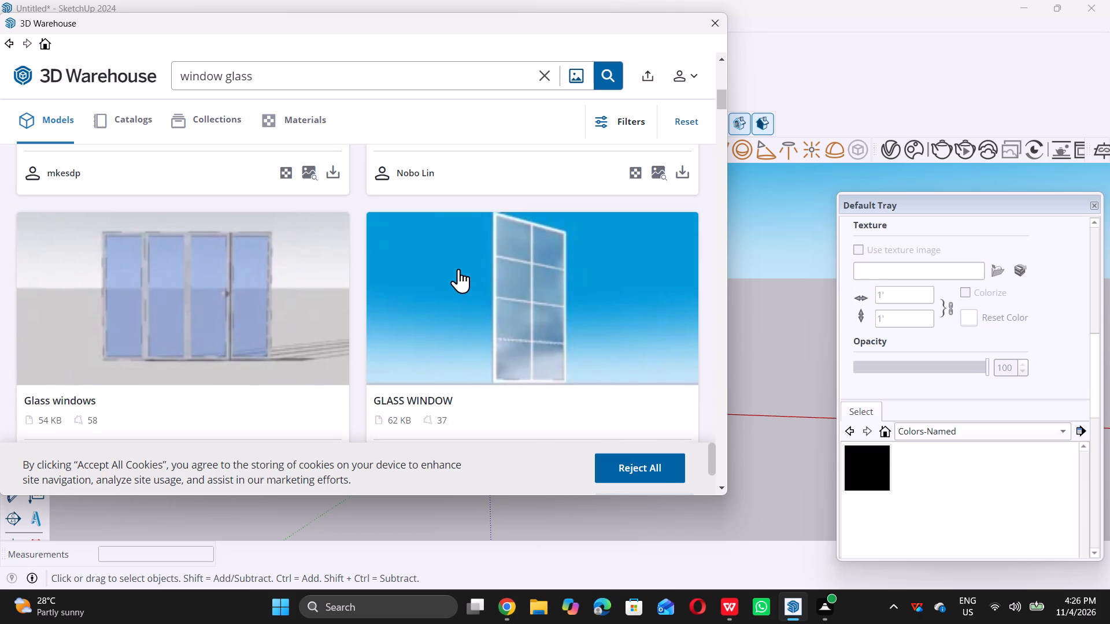
pyautogui.scroll(-1, 458, 269)
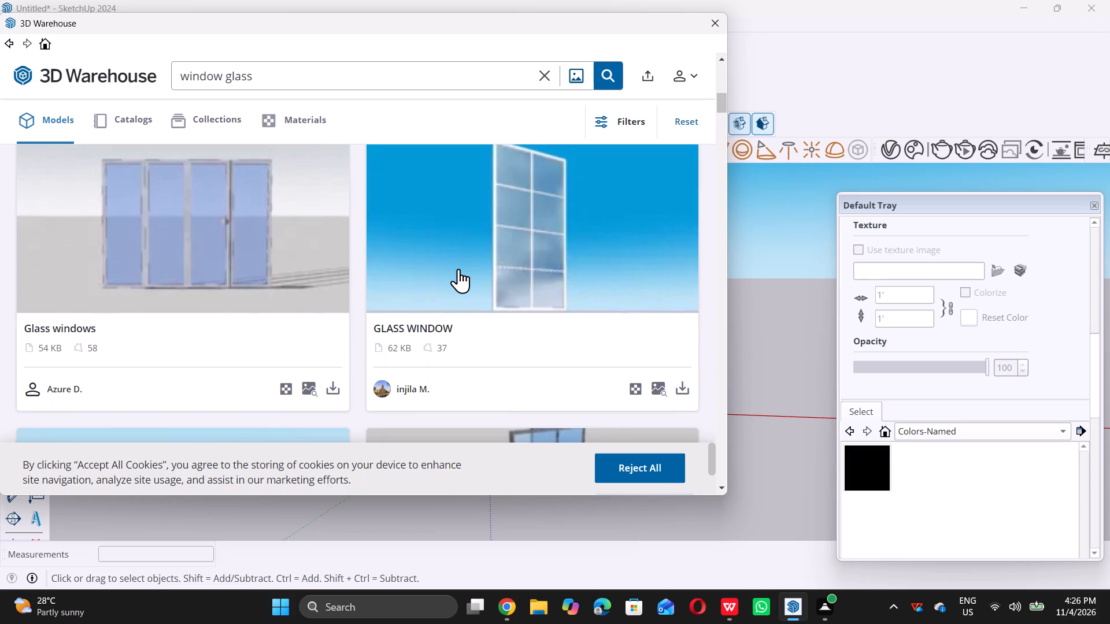
pyautogui.scroll(-4, 460, 270)
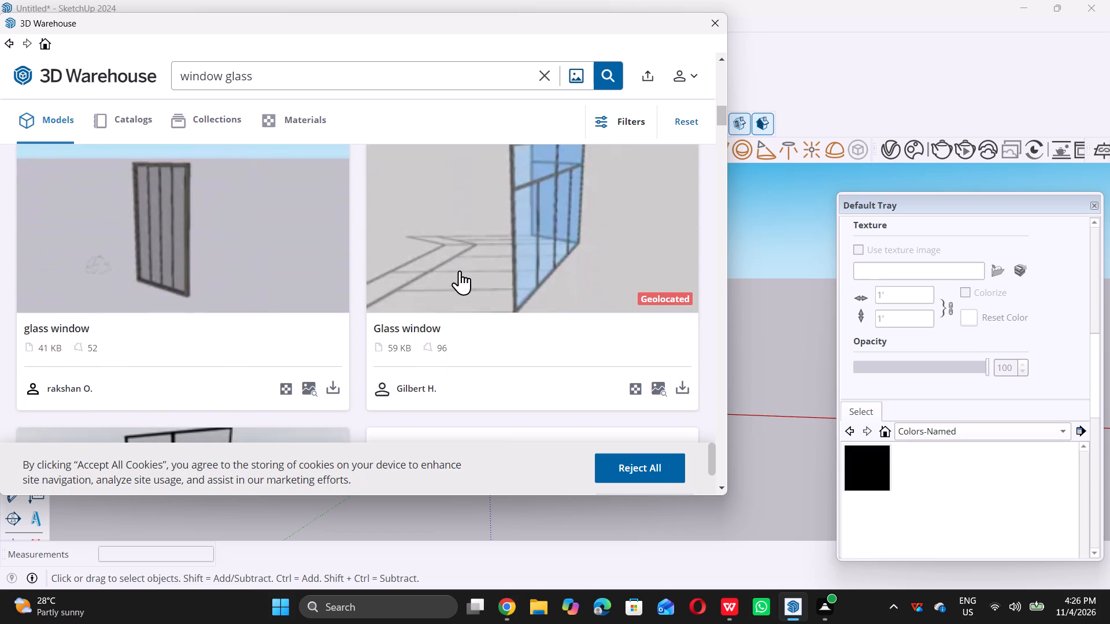
pyautogui.scroll(-7, 460, 270)
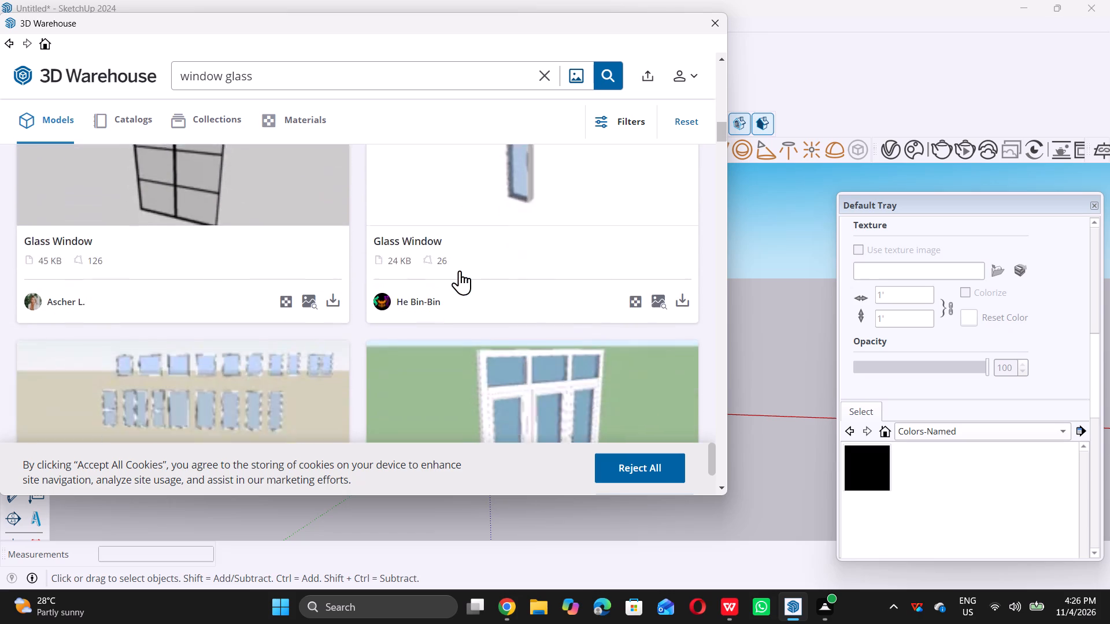
pyautogui.scroll(4, 460, 270)
pyautogui.scroll(-7, 460, 270)
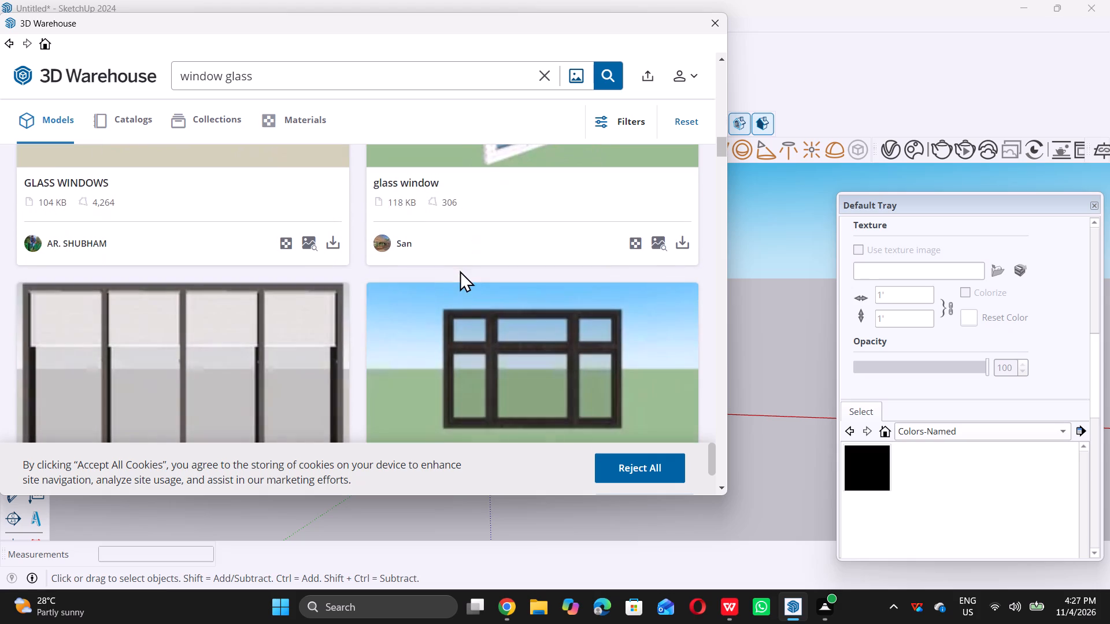
pyautogui.scroll(-7, 460, 270)
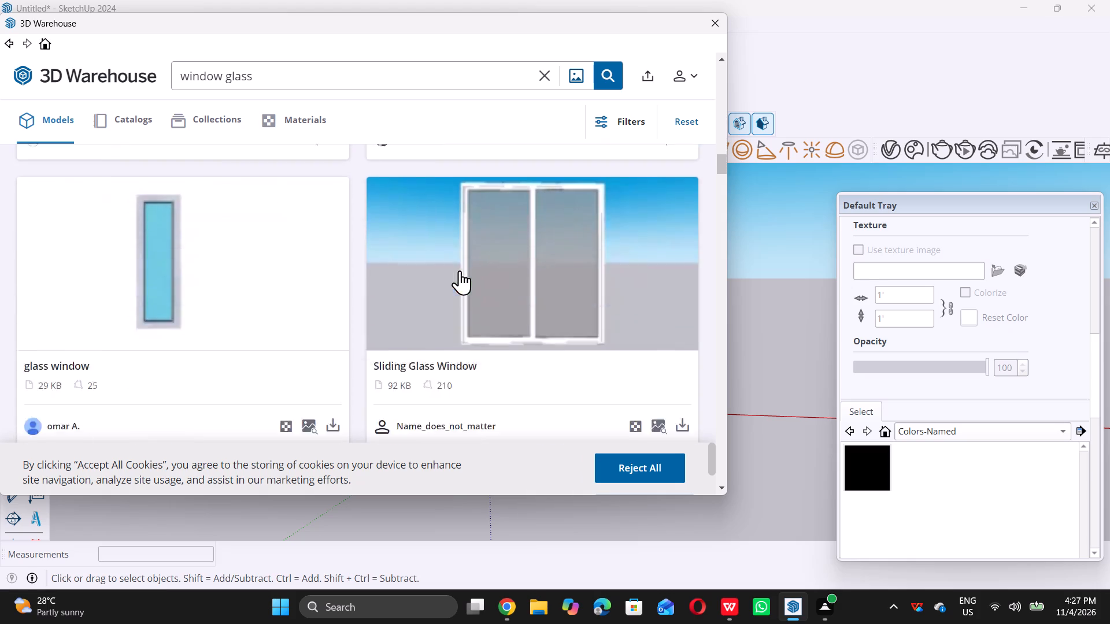
pyautogui.scroll(4, 460, 270)
pyautogui.scroll(-12, 460, 270)
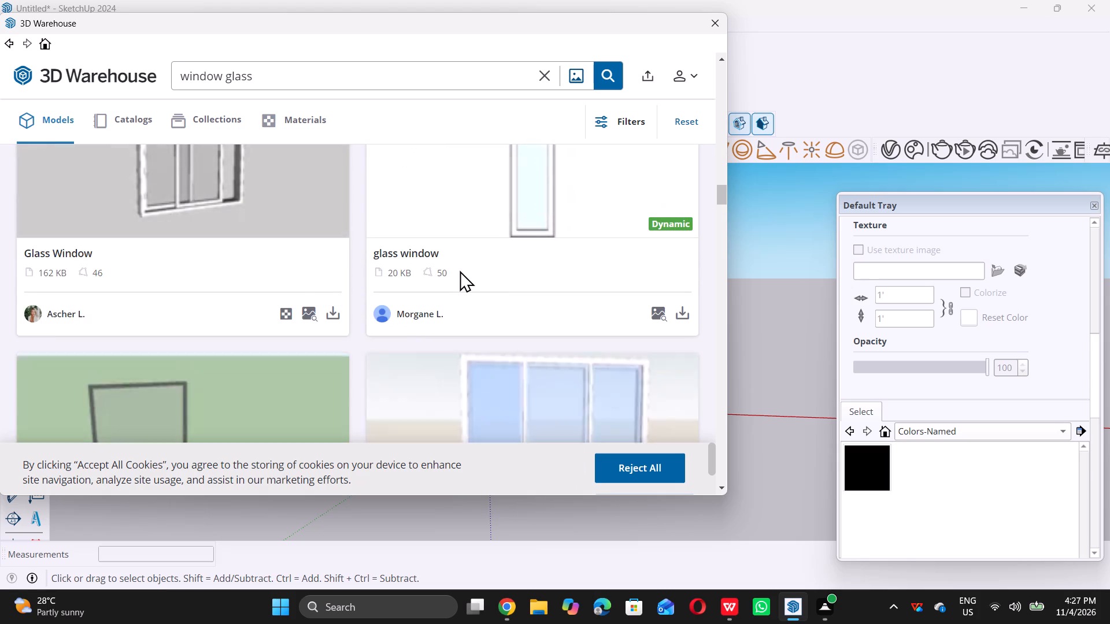
pyautogui.scroll(-10, 460, 269)
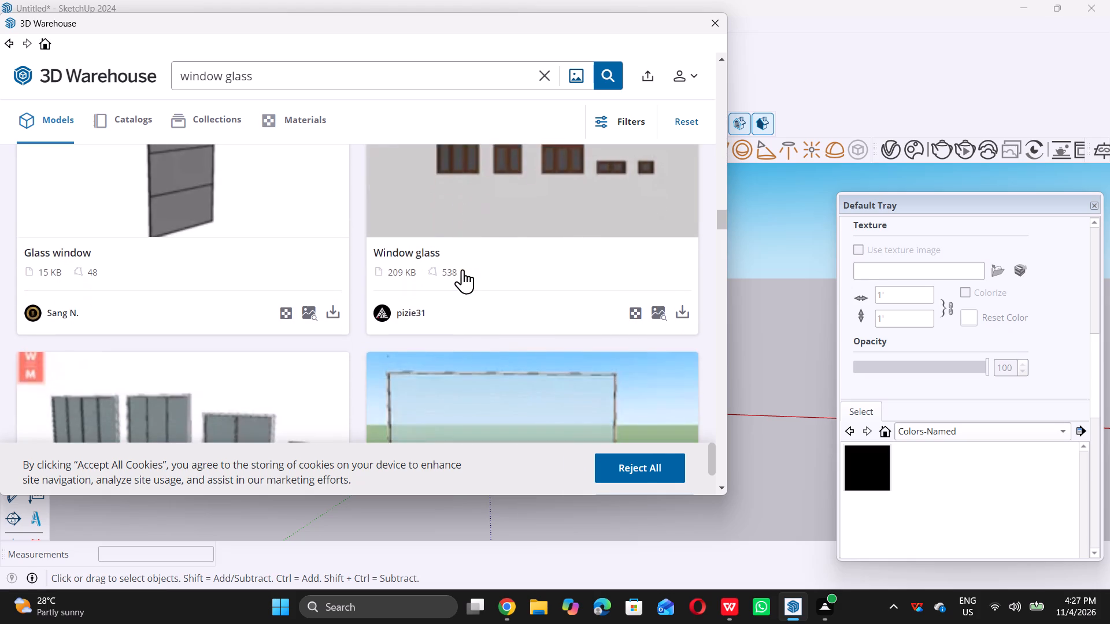
pyautogui.scroll(-7, 462, 269)
pyautogui.scroll(3, 462, 269)
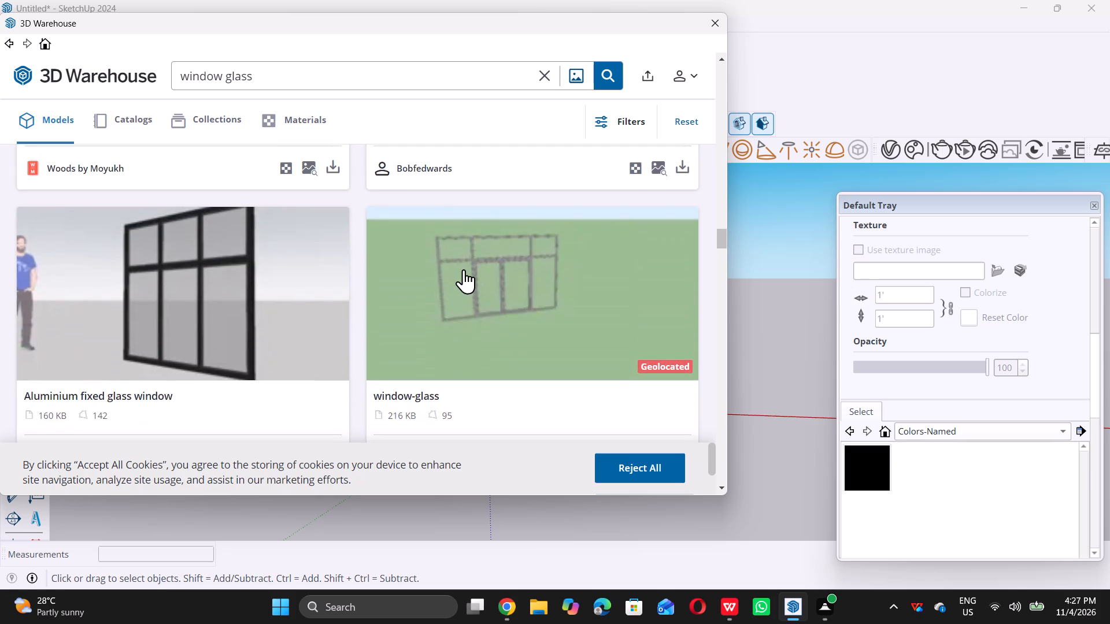
pyautogui.scroll(-14, 464, 269)
pyautogui.scroll(4, 464, 269)
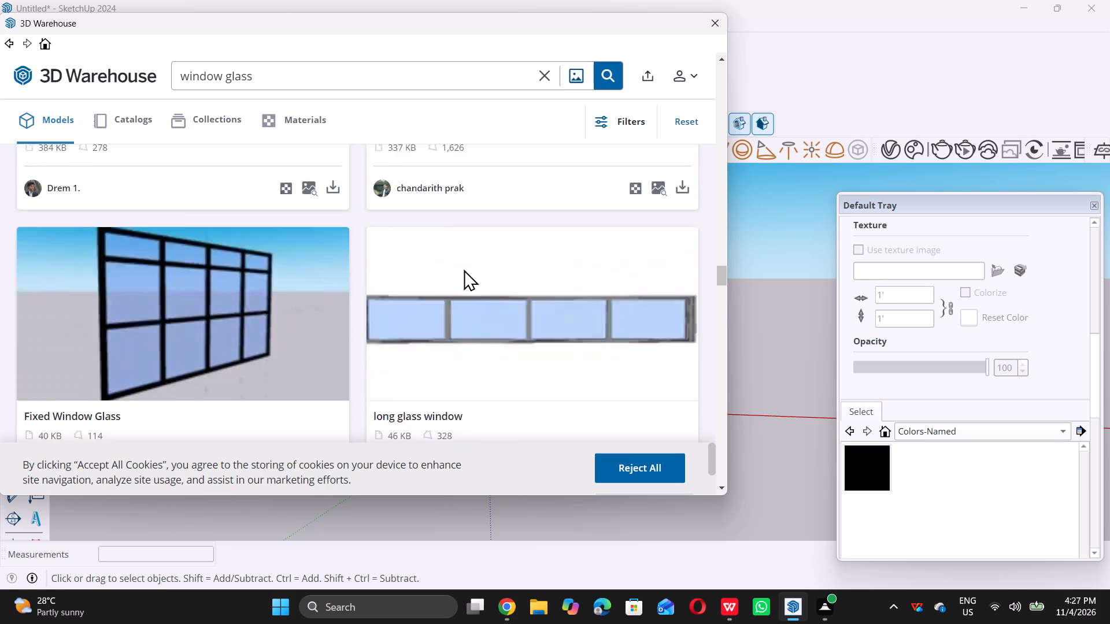
pyautogui.scroll(-8, 464, 269)
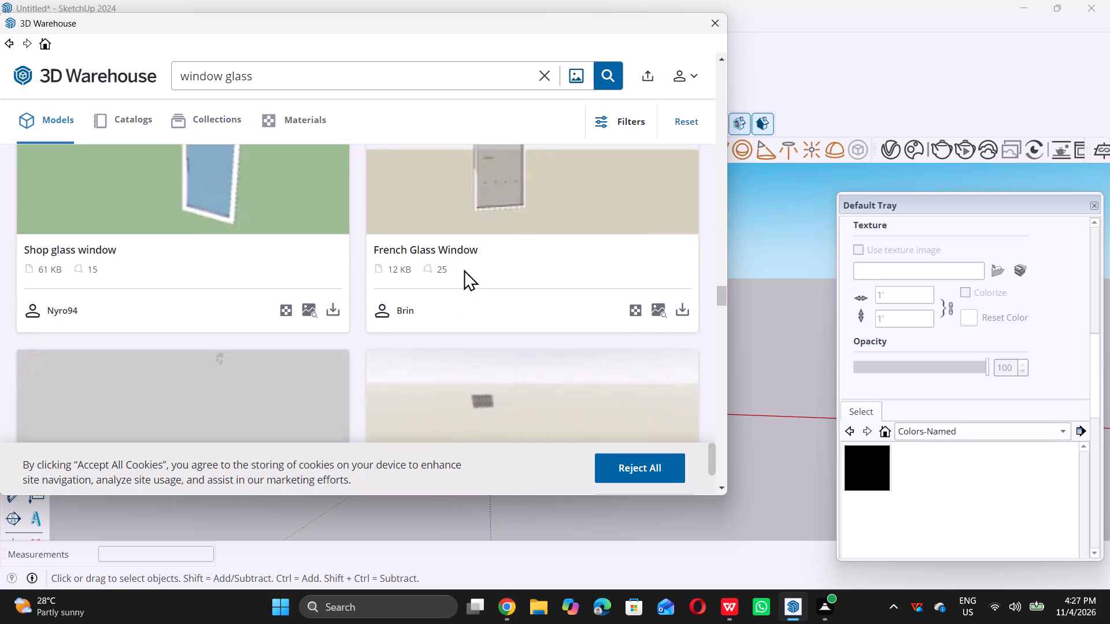
pyautogui.scroll(-19, 464, 269)
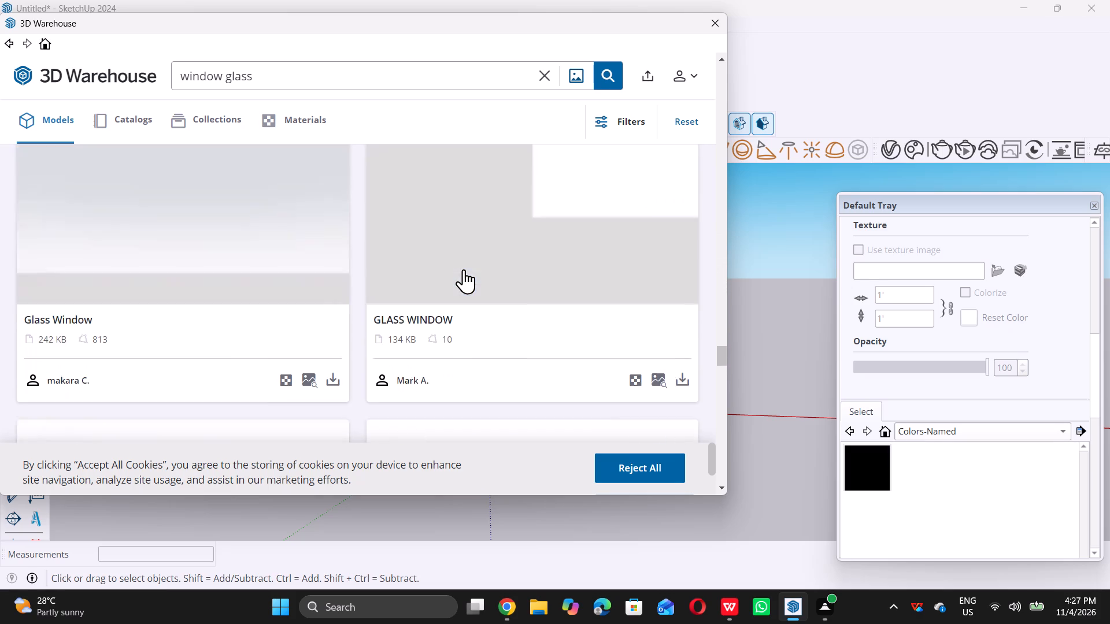
pyautogui.scroll(-18, 464, 269)
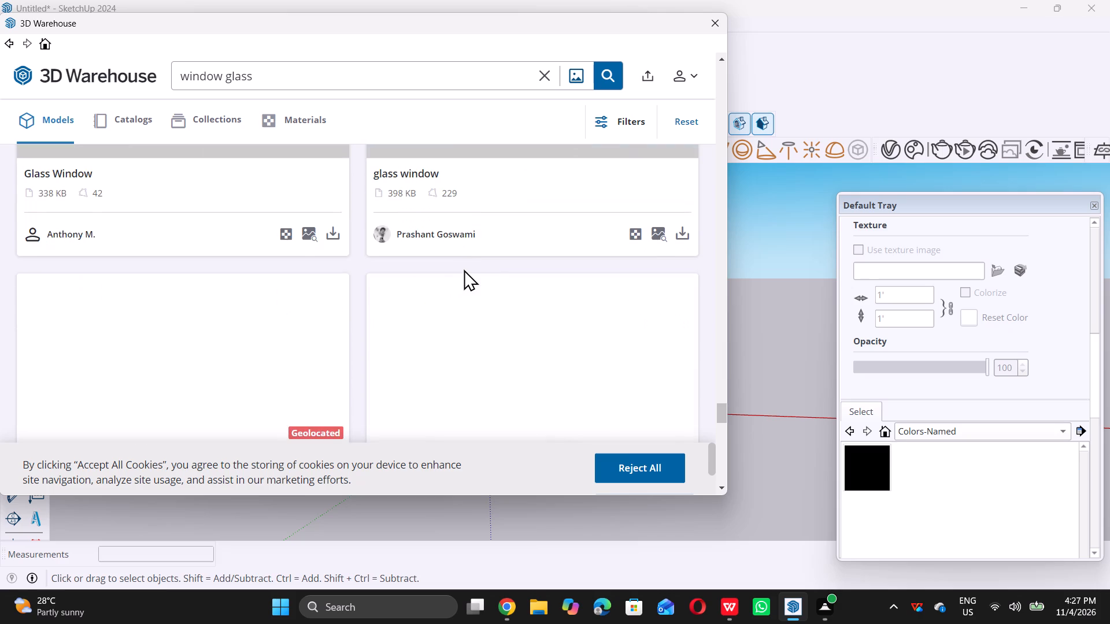
pyautogui.scroll(-3, 464, 269)
pyautogui.scroll(5, 464, 269)
pyautogui.scroll(-15, 464, 269)
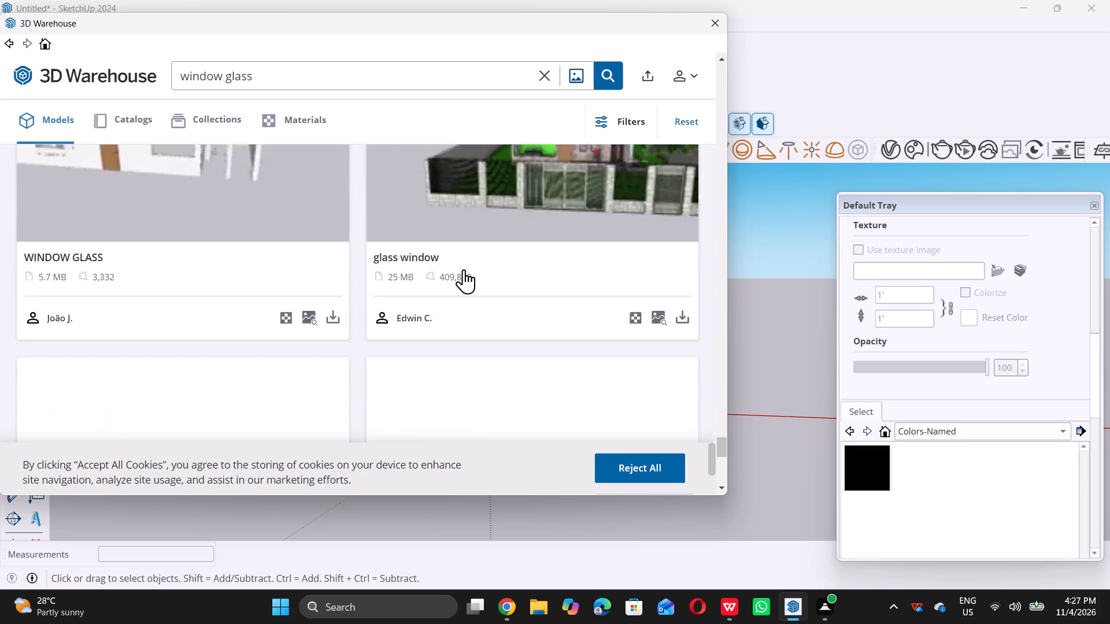
pyautogui.scroll(-9, 464, 269)
# Load more "window glass" results and look through the second batch for a suitable glass window model.
pyautogui.tripleClick(410, 424)
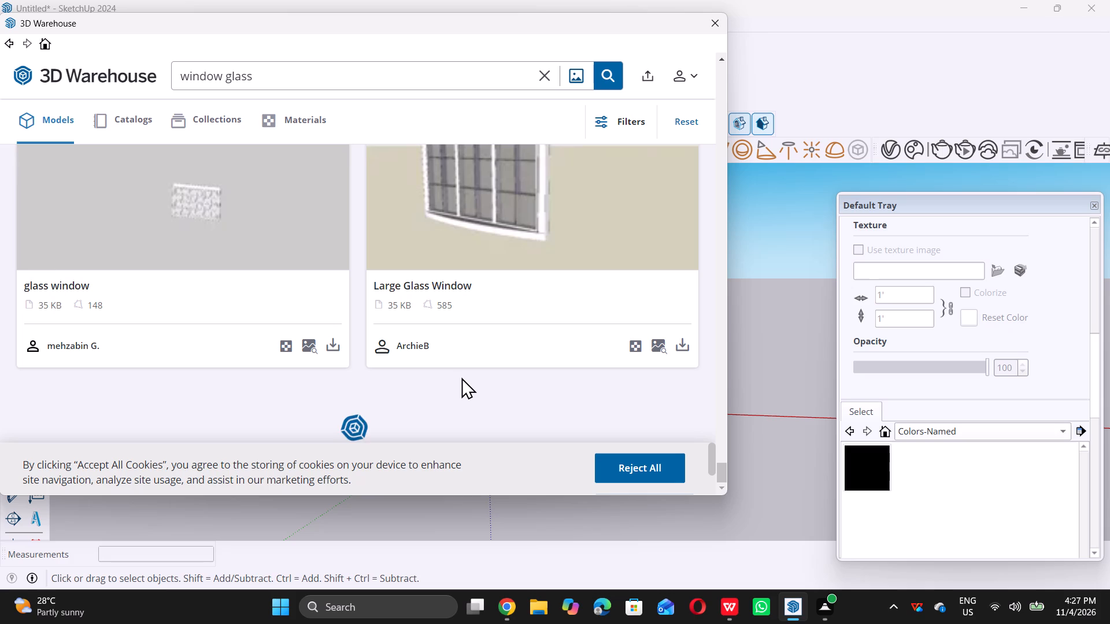
pyautogui.scroll(-2, 461, 377)
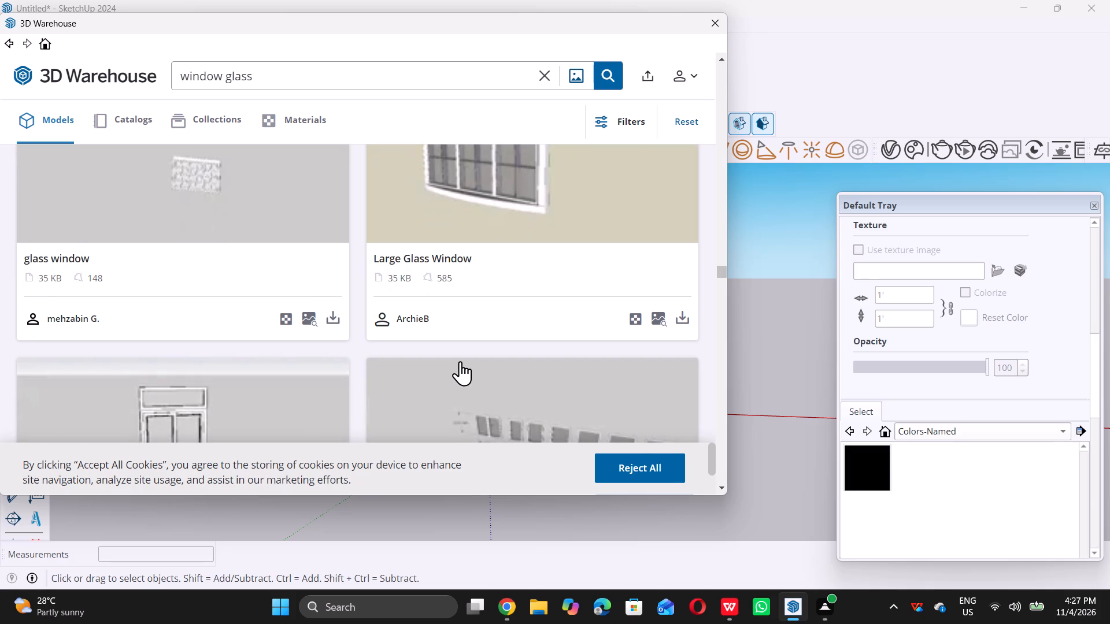
pyautogui.scroll(-5, 461, 361)
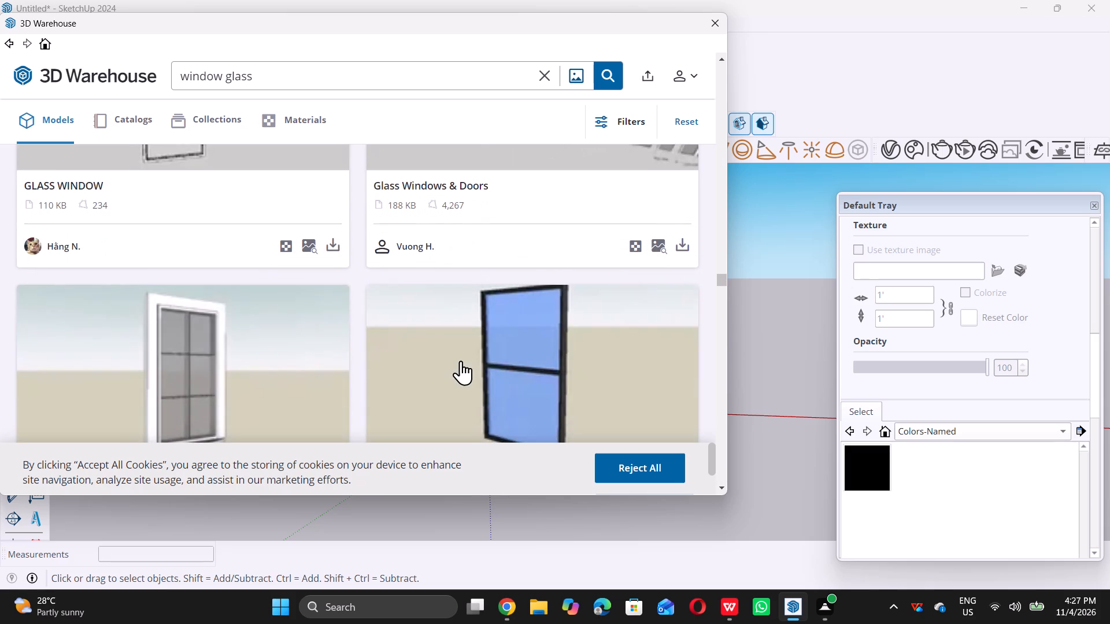
pyautogui.scroll(-13, 461, 361)
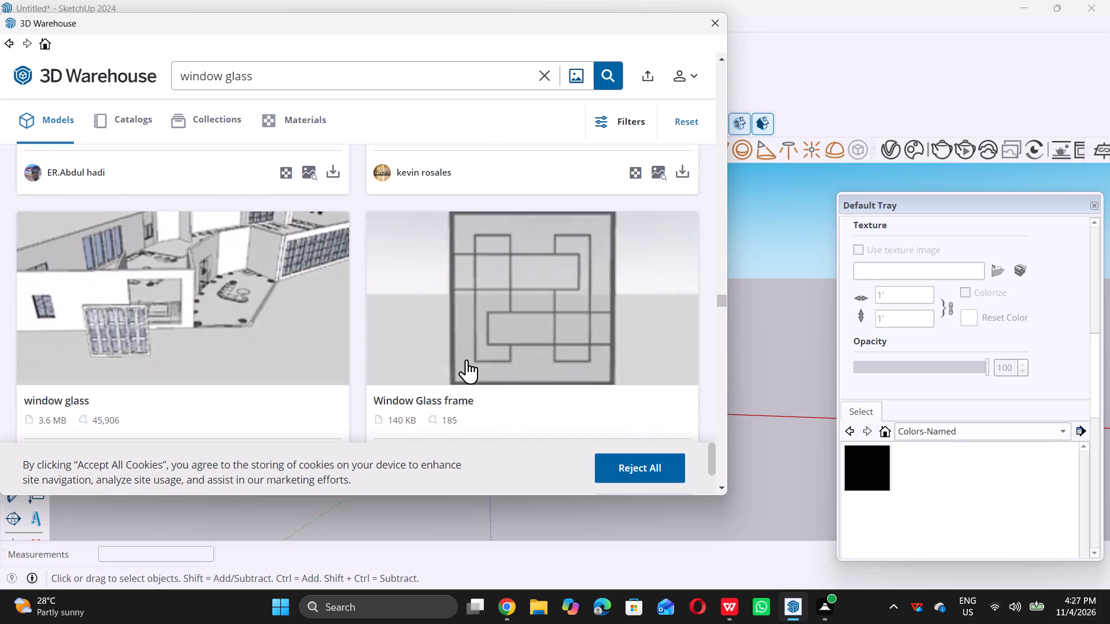
pyautogui.scroll(-12, 467, 359)
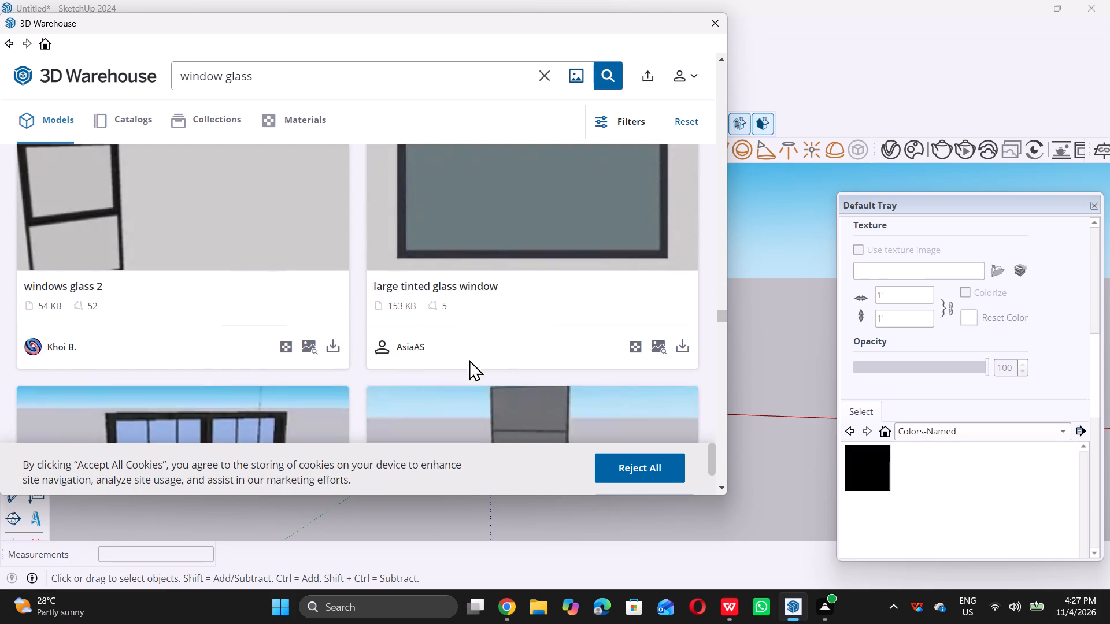
pyautogui.scroll(-13, 469, 359)
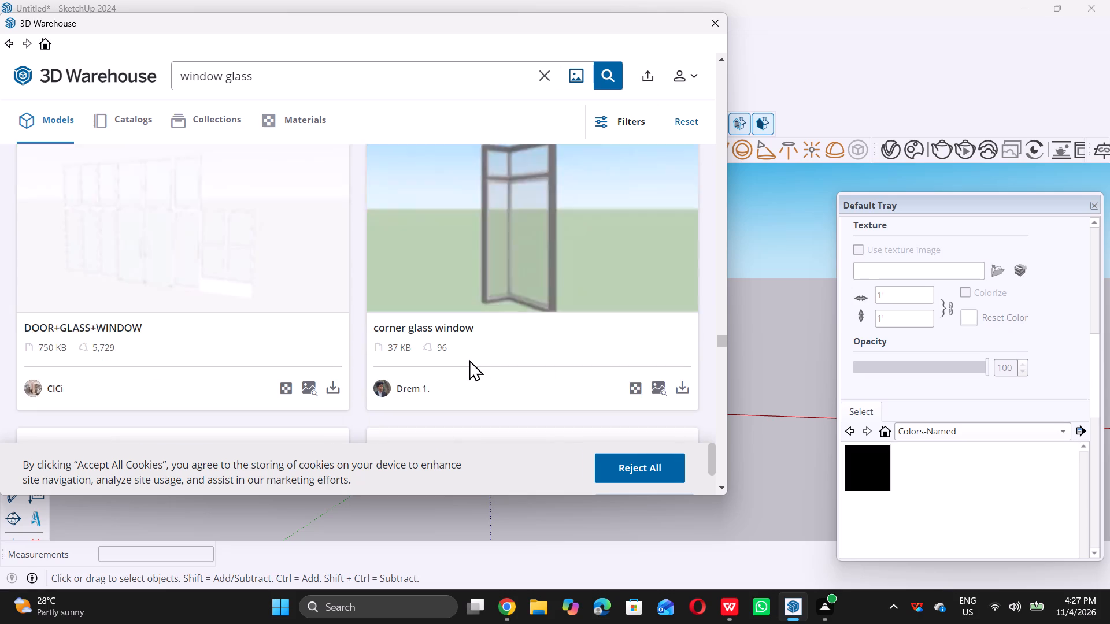
pyautogui.scroll(-13, 469, 360)
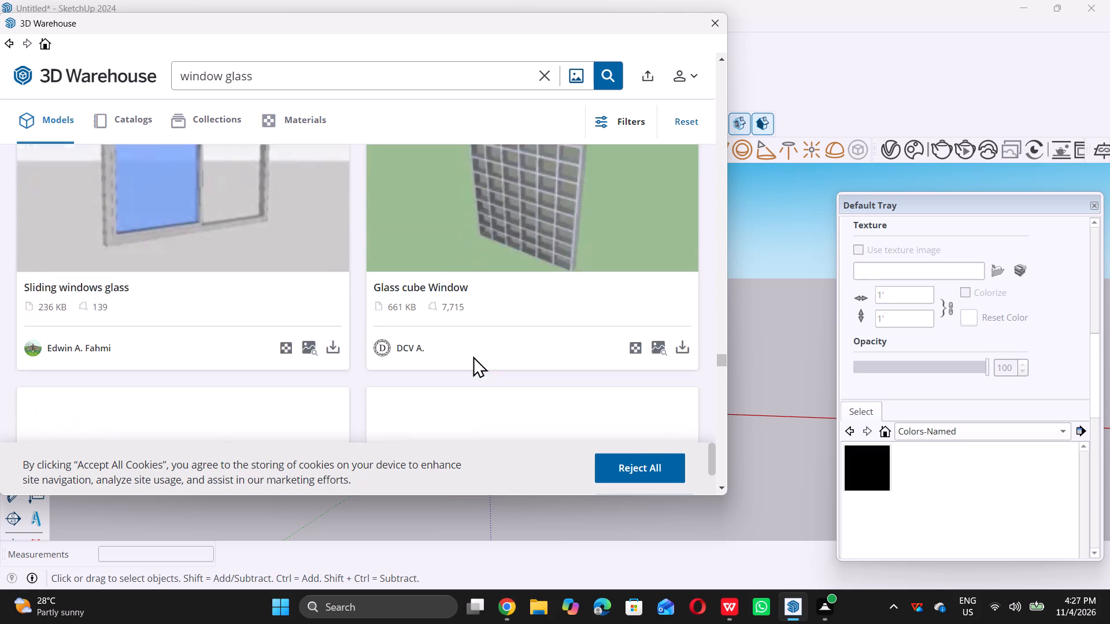
pyautogui.scroll(-14, 473, 356)
pyautogui.scroll(6, 475, 351)
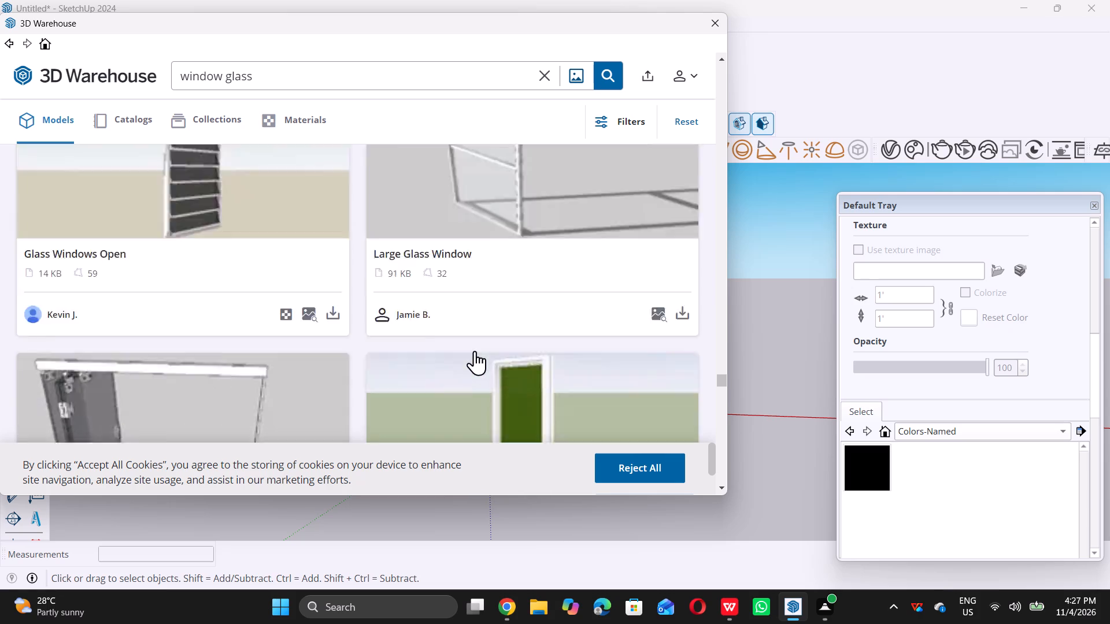
pyautogui.scroll(2, 475, 351)
pyautogui.scroll(-14, 476, 348)
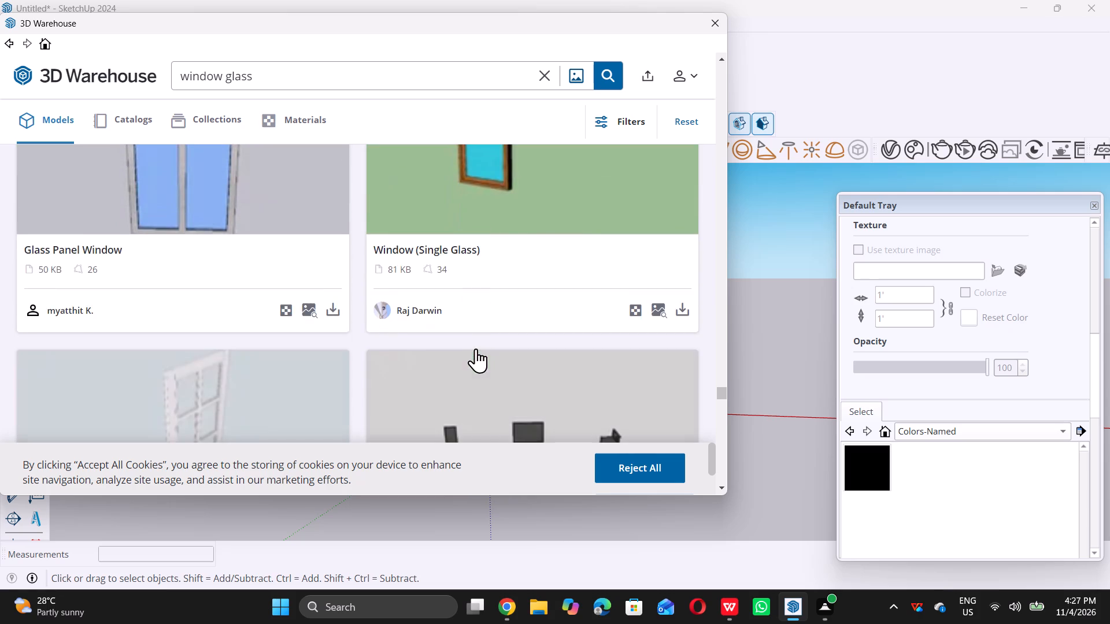
pyautogui.scroll(-17, 476, 348)
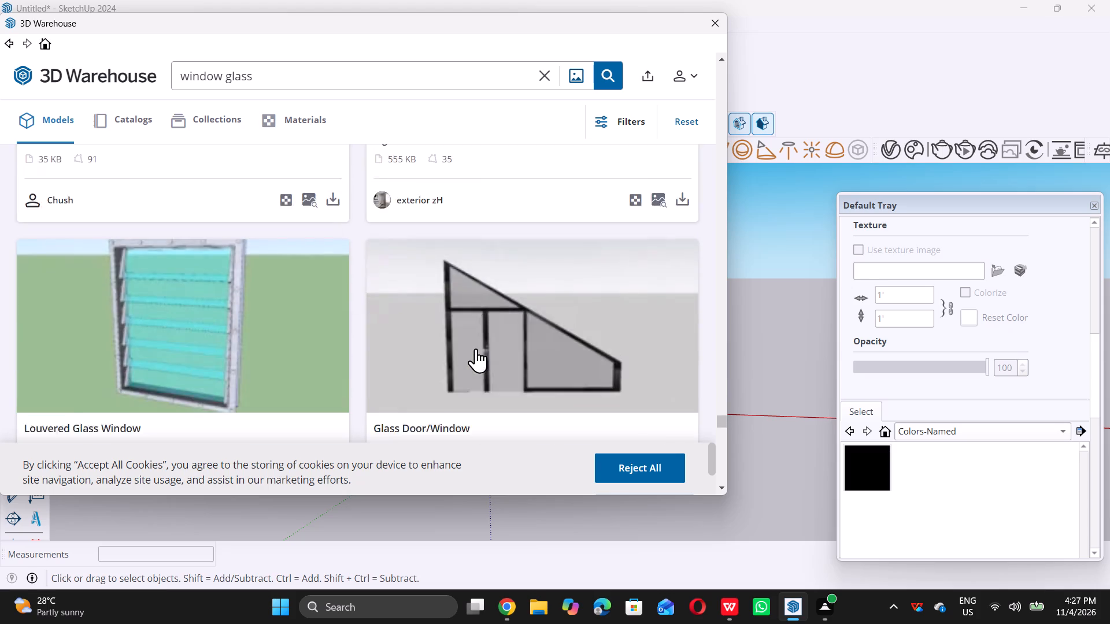
pyautogui.scroll(-15, 476, 348)
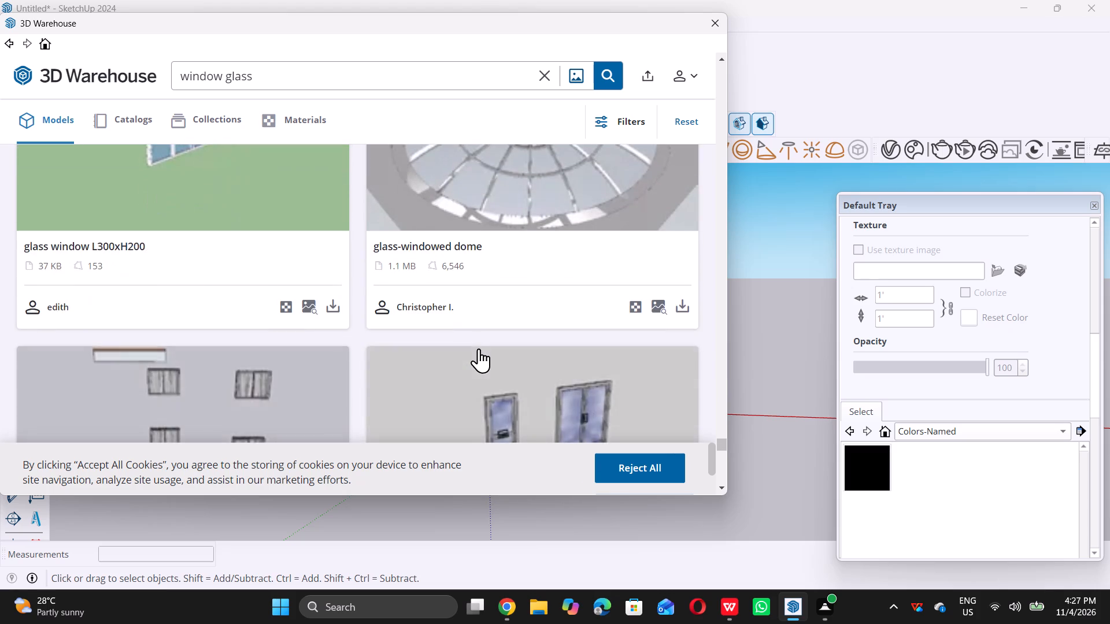
pyautogui.scroll(-8, 479, 349)
pyautogui.scroll(7, 479, 349)
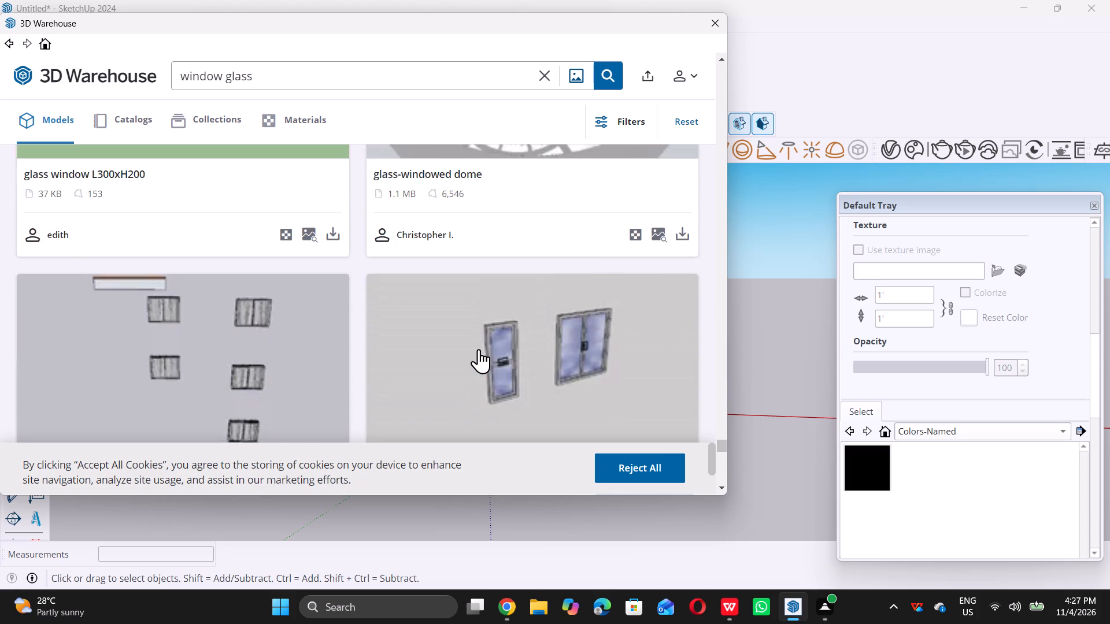
pyautogui.scroll(-17, 479, 349)
pyautogui.scroll(-5, 479, 349)
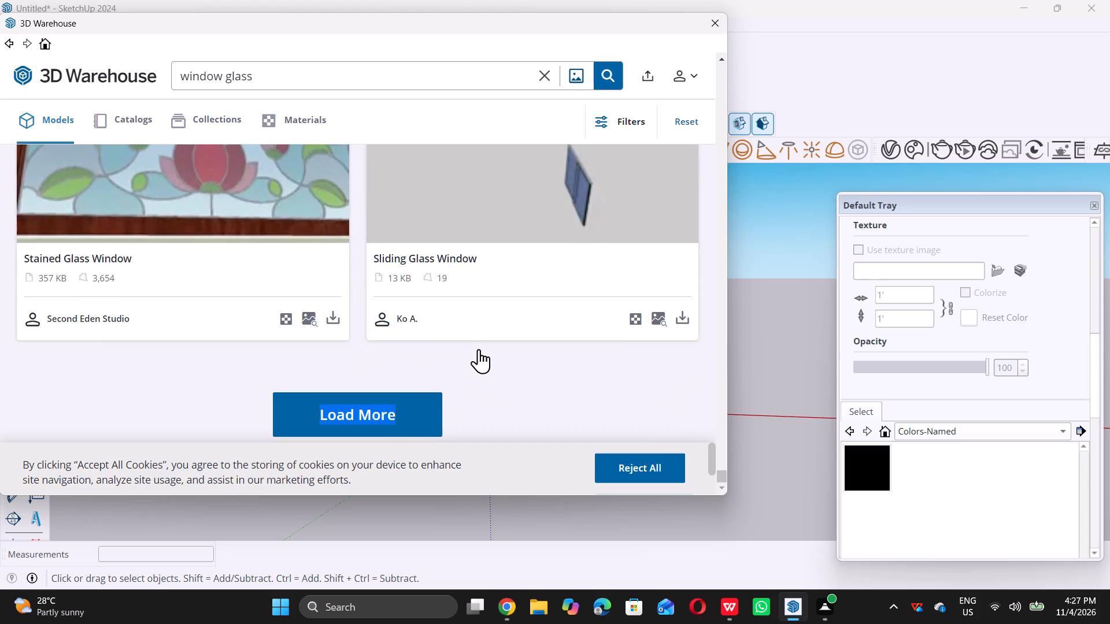
pyautogui.scroll(-5, 479, 349)
# Load more "window glass" results and look through the third batch for a suitable glass window model.
pyautogui.click(431, 403)
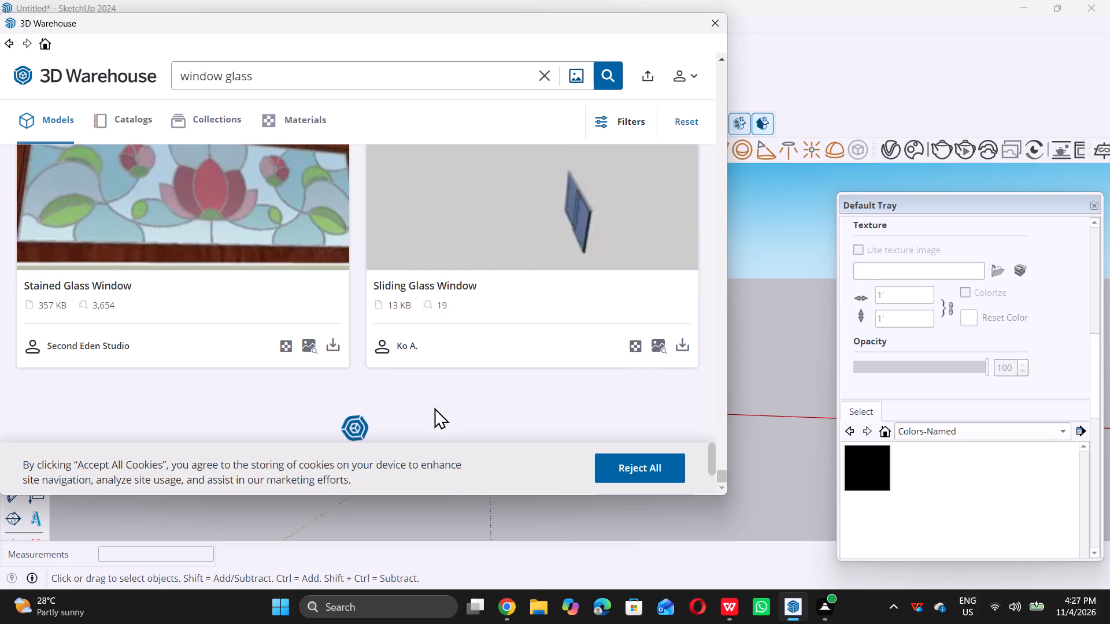
pyautogui.scroll(-5, 442, 406)
pyautogui.scroll(3, 512, 329)
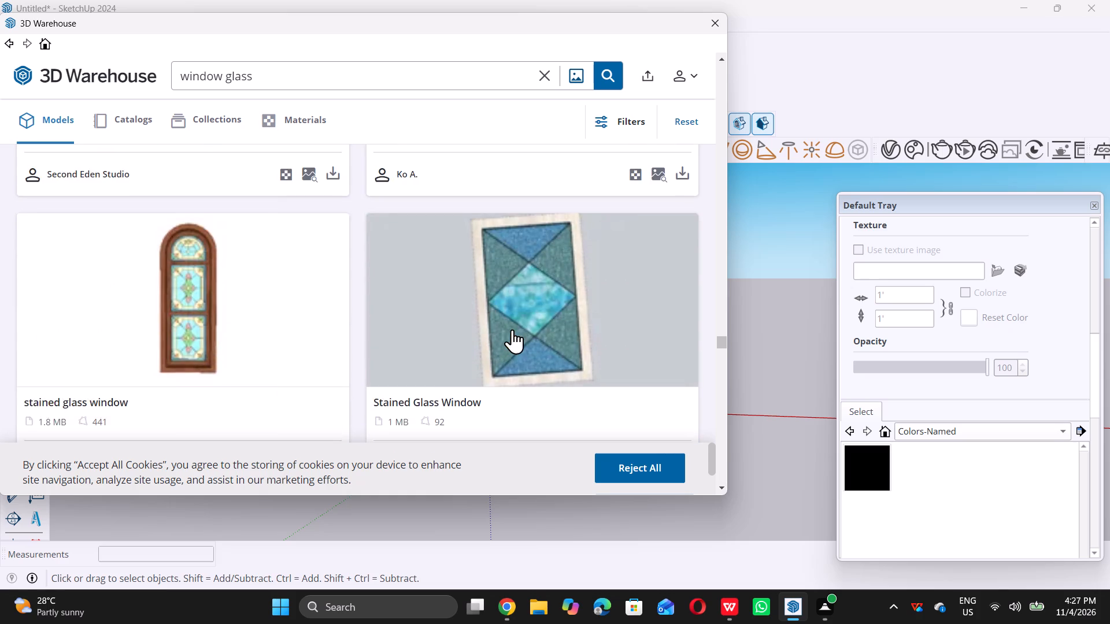
pyautogui.scroll(-18, 512, 329)
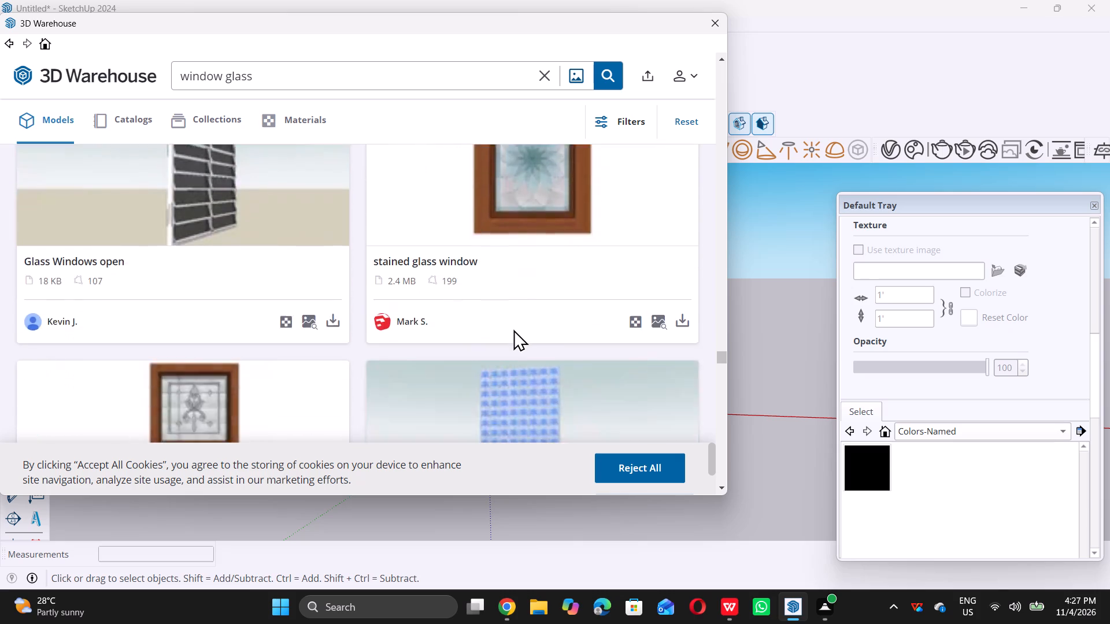
pyautogui.scroll(-12, 513, 329)
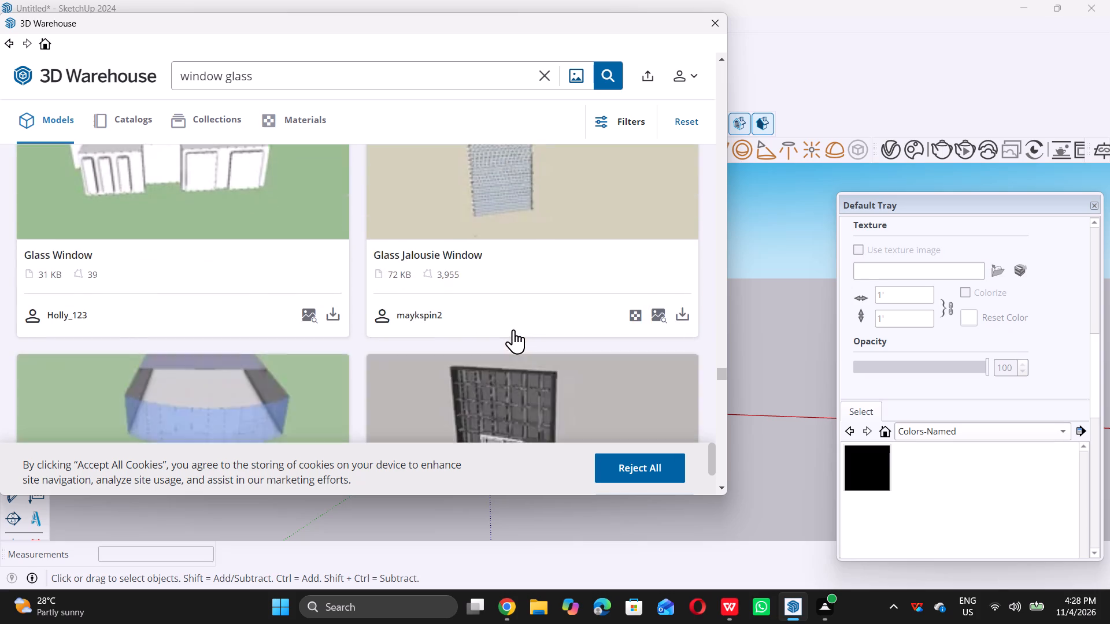
pyautogui.scroll(-20, 513, 329)
pyautogui.scroll(-2, 513, 329)
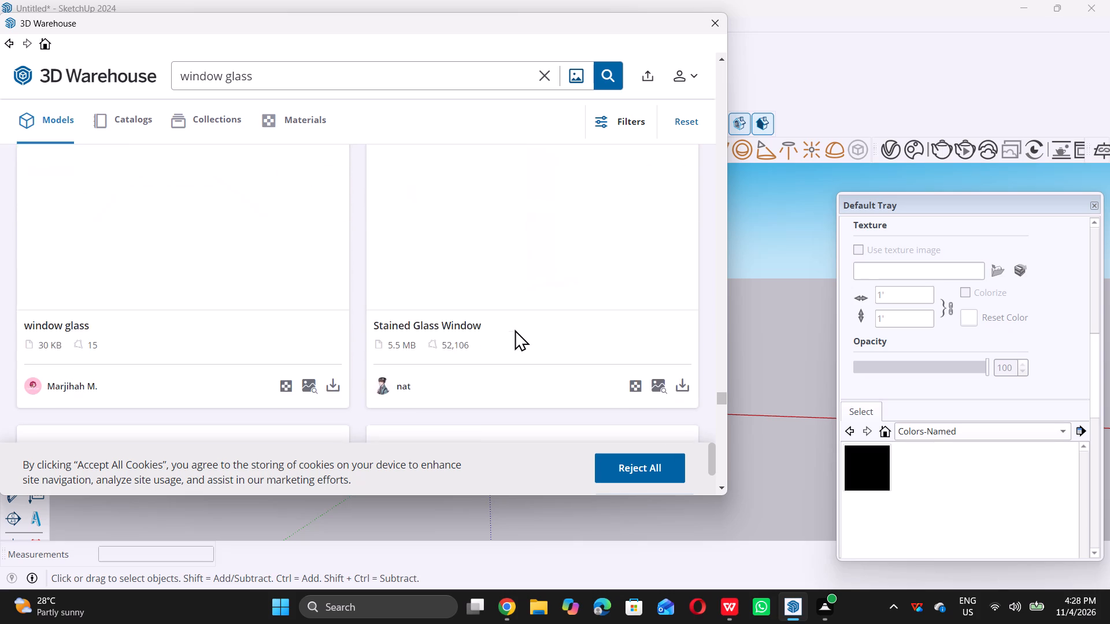
pyautogui.scroll(-17, 515, 329)
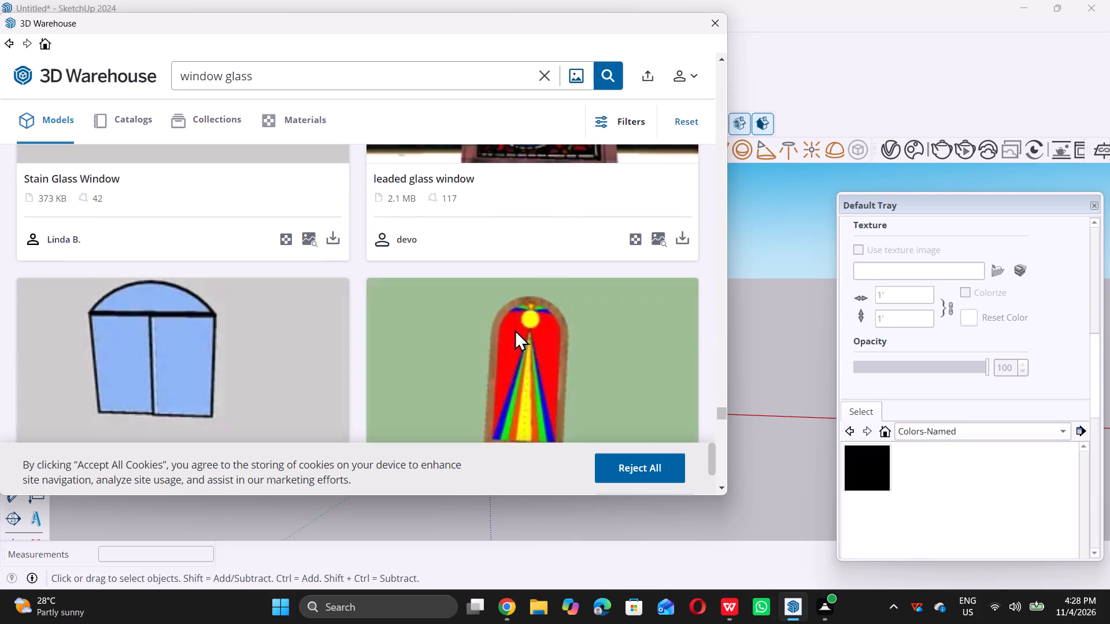
pyautogui.scroll(-9, 515, 329)
pyautogui.scroll(1, 515, 329)
pyautogui.scroll(-5, 515, 329)
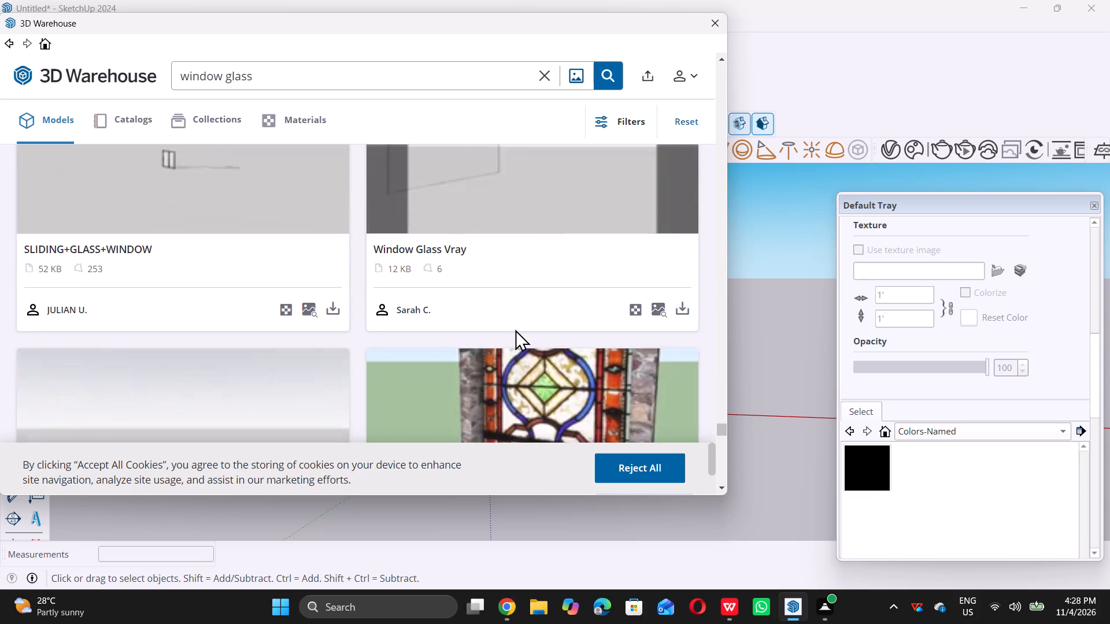
pyautogui.scroll(-12, 515, 329)
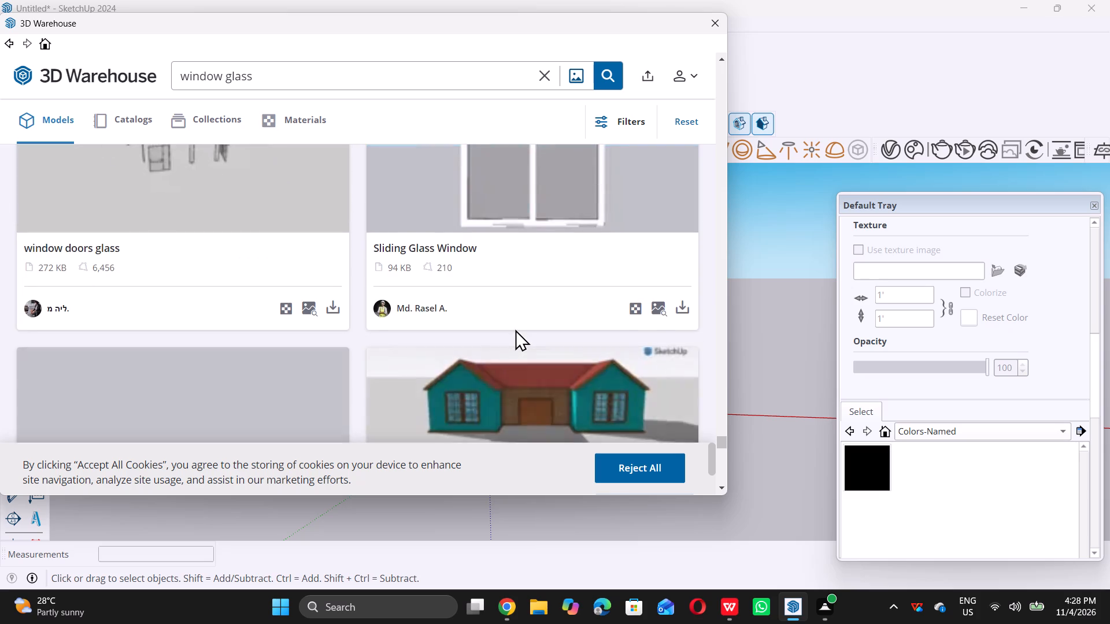
pyautogui.scroll(-17, 515, 329)
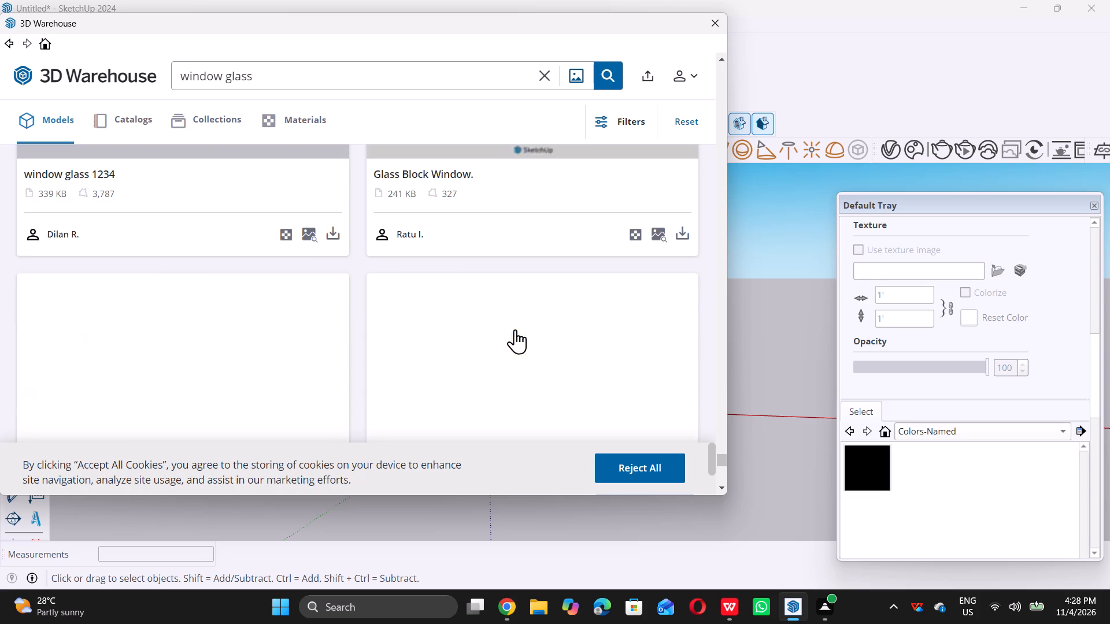
pyautogui.scroll(3, 515, 329)
pyautogui.scroll(-16, 515, 329)
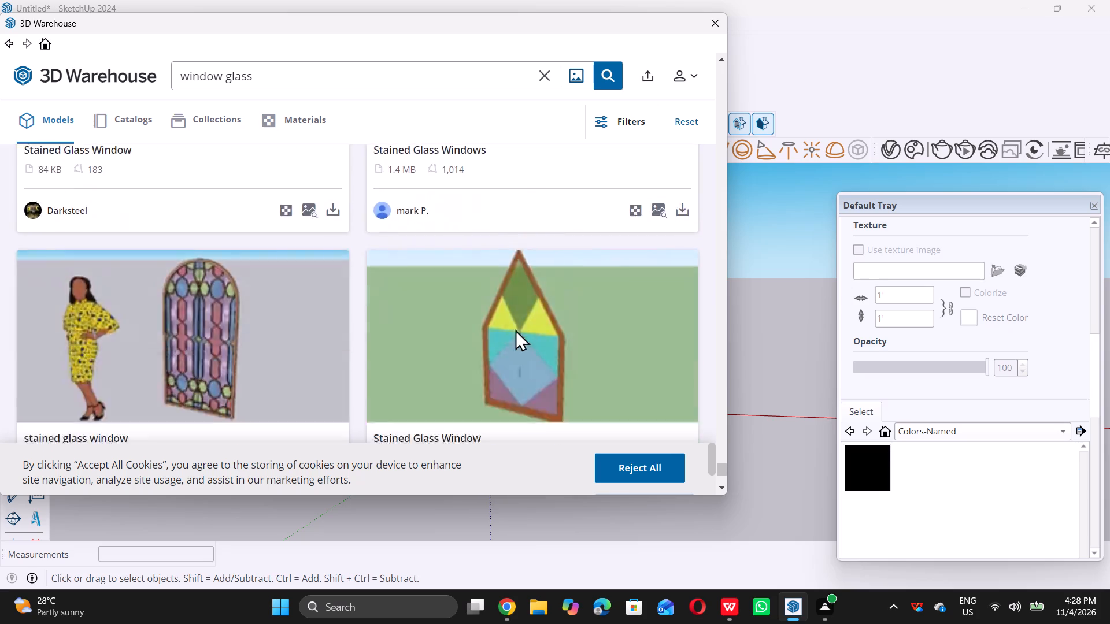
pyautogui.scroll(-9, 515, 329)
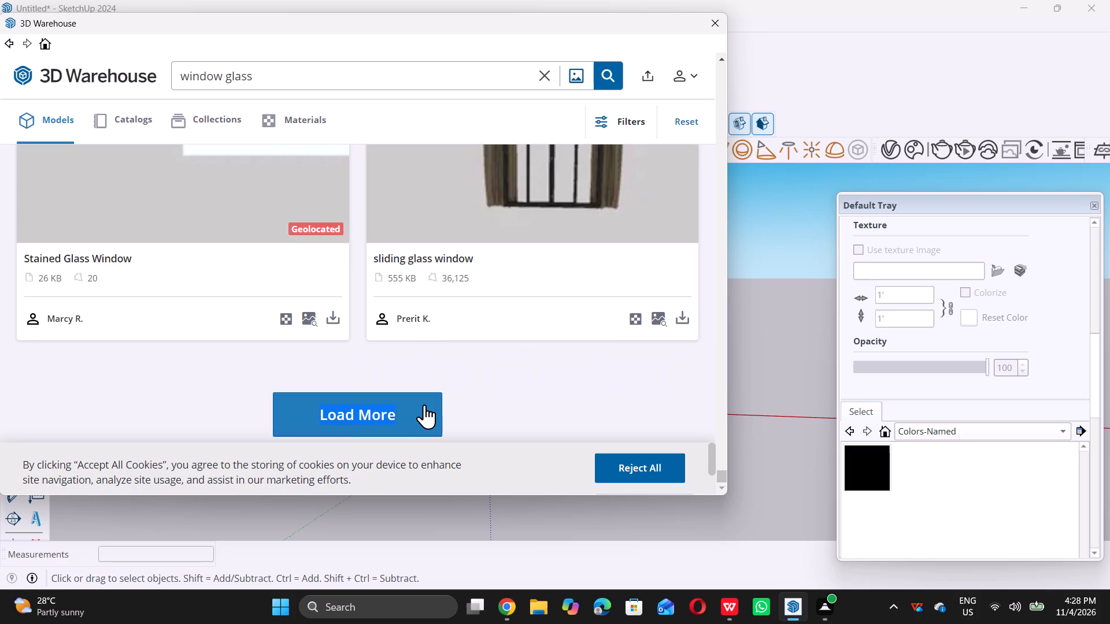
# Load a fourth batch of "window glass" results and look through it for a glass window that suits the building.
pyautogui.doubleClick(424, 404)
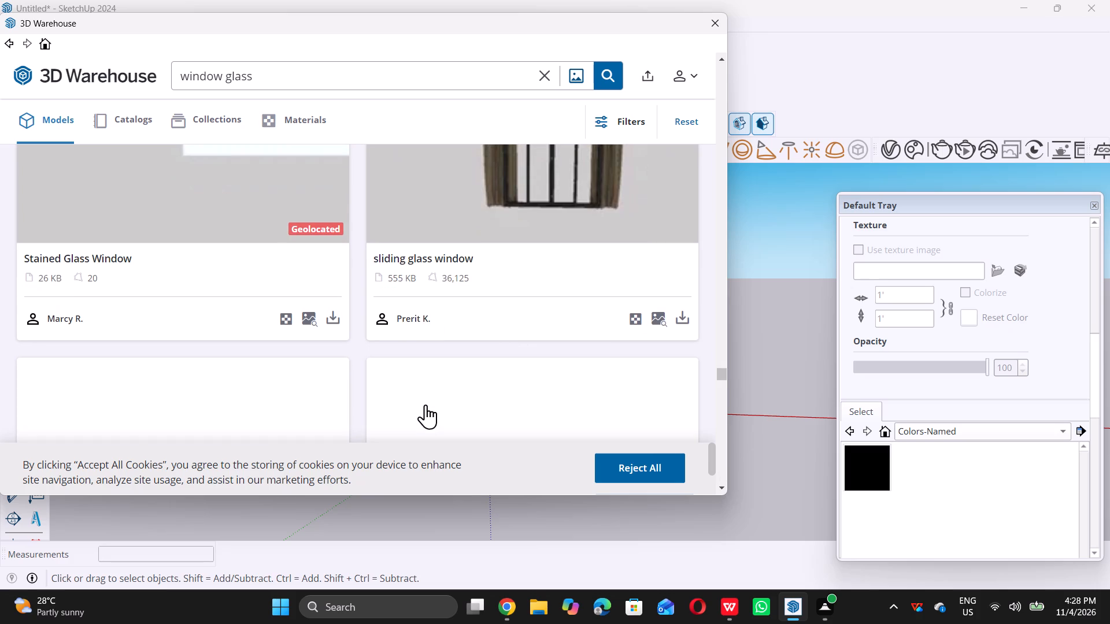
pyautogui.scroll(-10, 426, 404)
pyautogui.scroll(4, 433, 404)
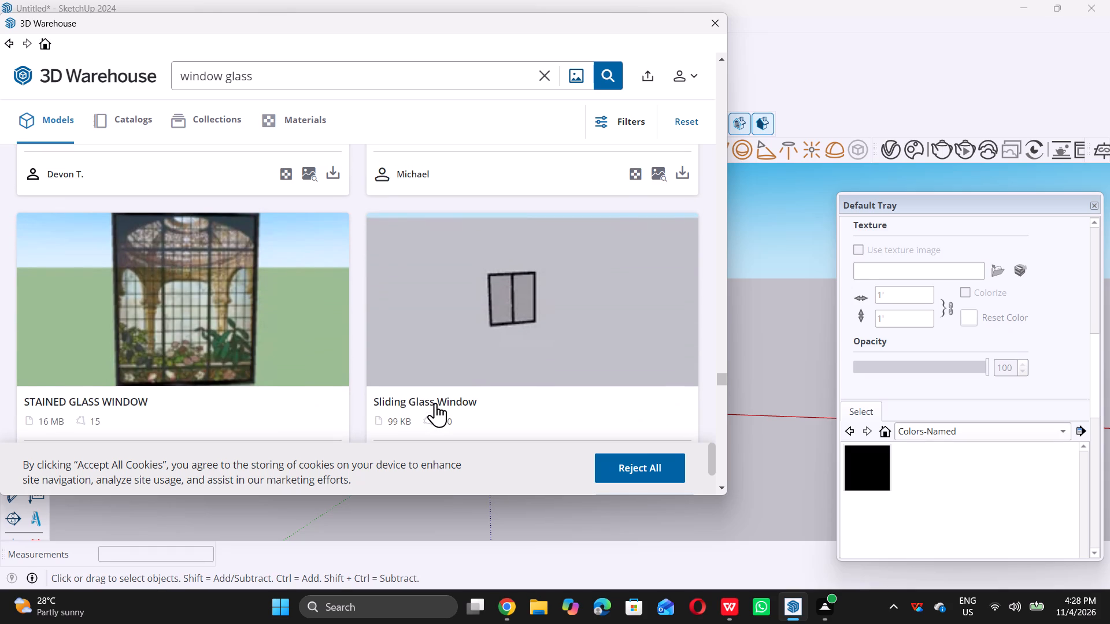
pyautogui.scroll(-6, 492, 365)
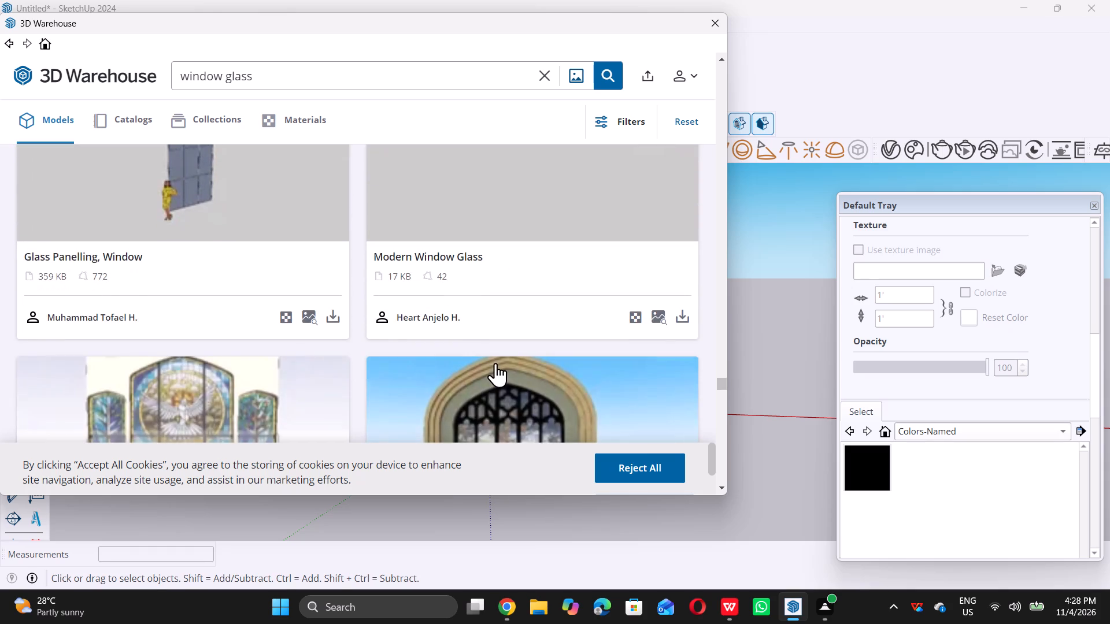
pyautogui.scroll(-6, 496, 363)
pyautogui.scroll(-8, 460, 405)
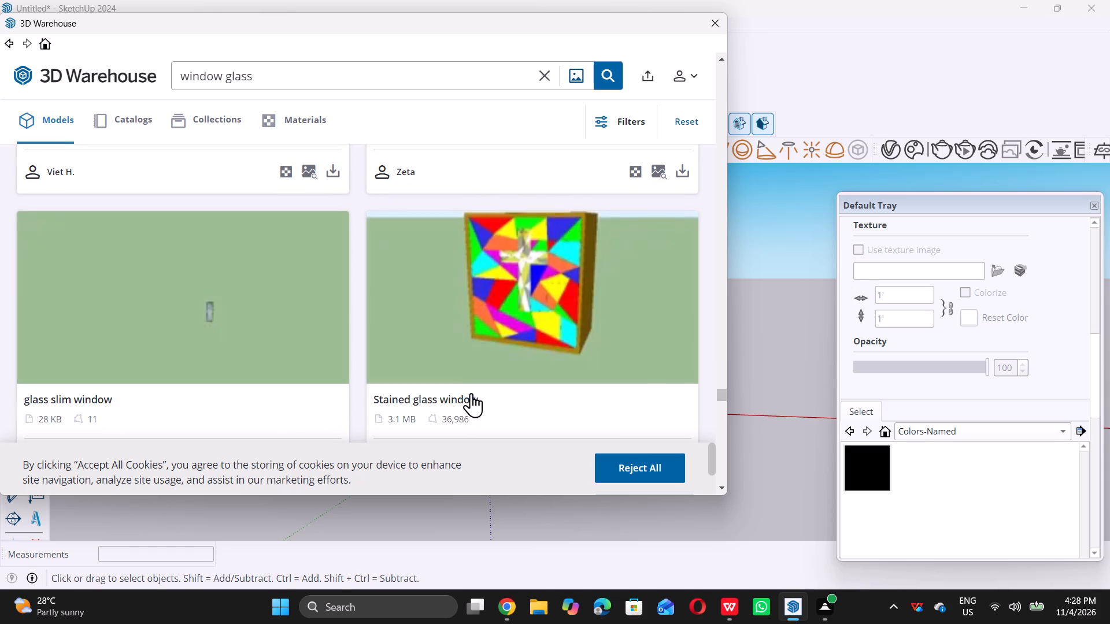
pyautogui.scroll(-20, 473, 393)
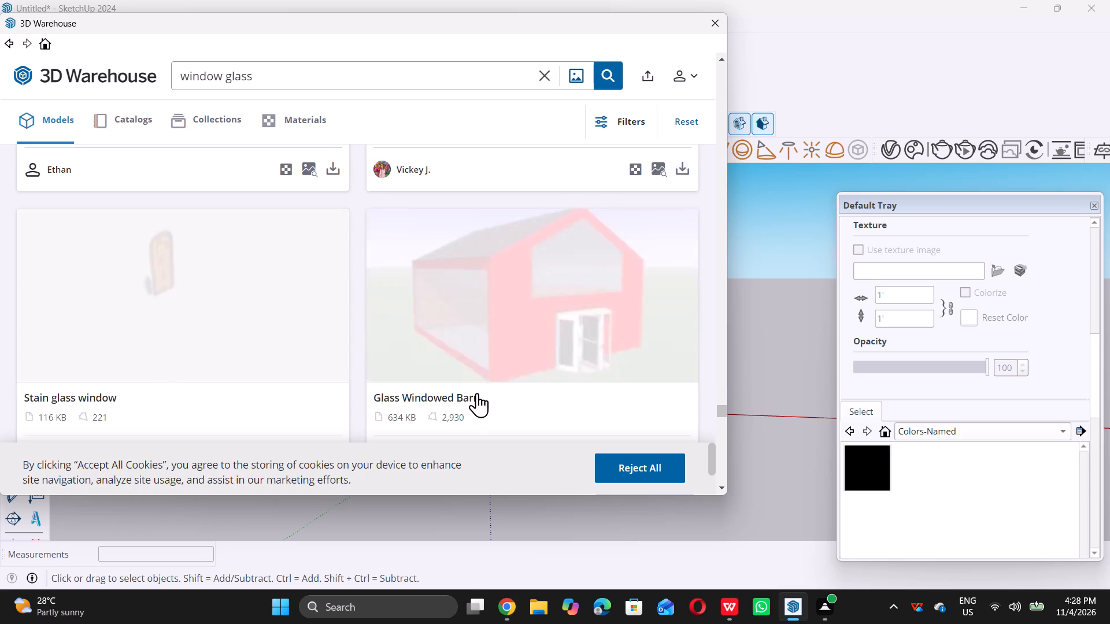
pyautogui.scroll(-19, 477, 393)
pyautogui.scroll(1, 480, 394)
pyautogui.scroll(-6, 480, 394)
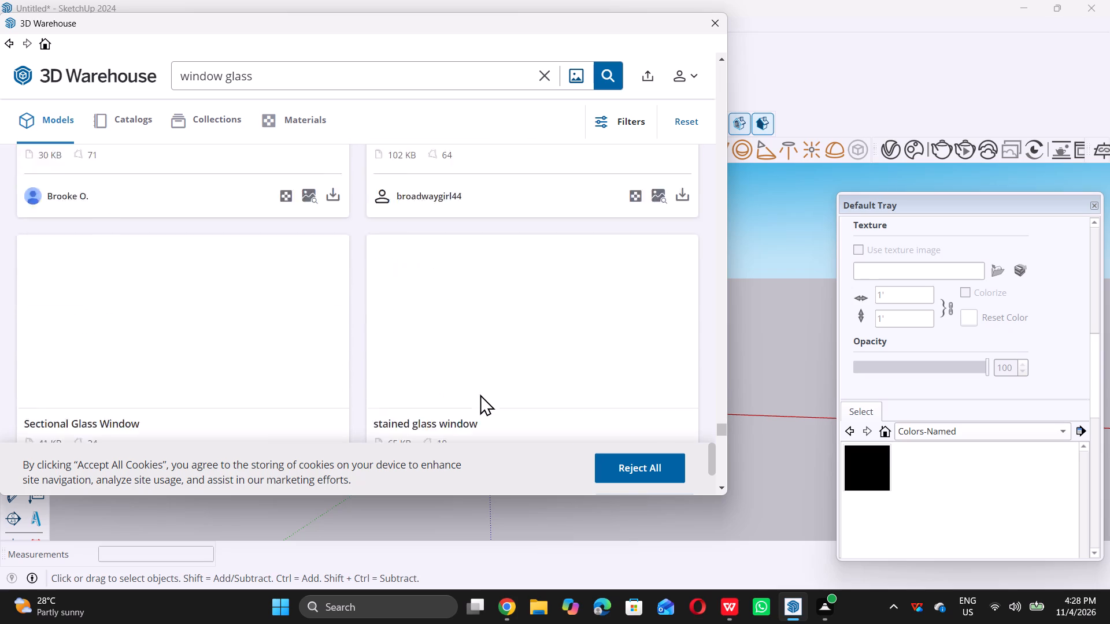
pyautogui.scroll(-4, 480, 394)
pyautogui.scroll(4, 480, 394)
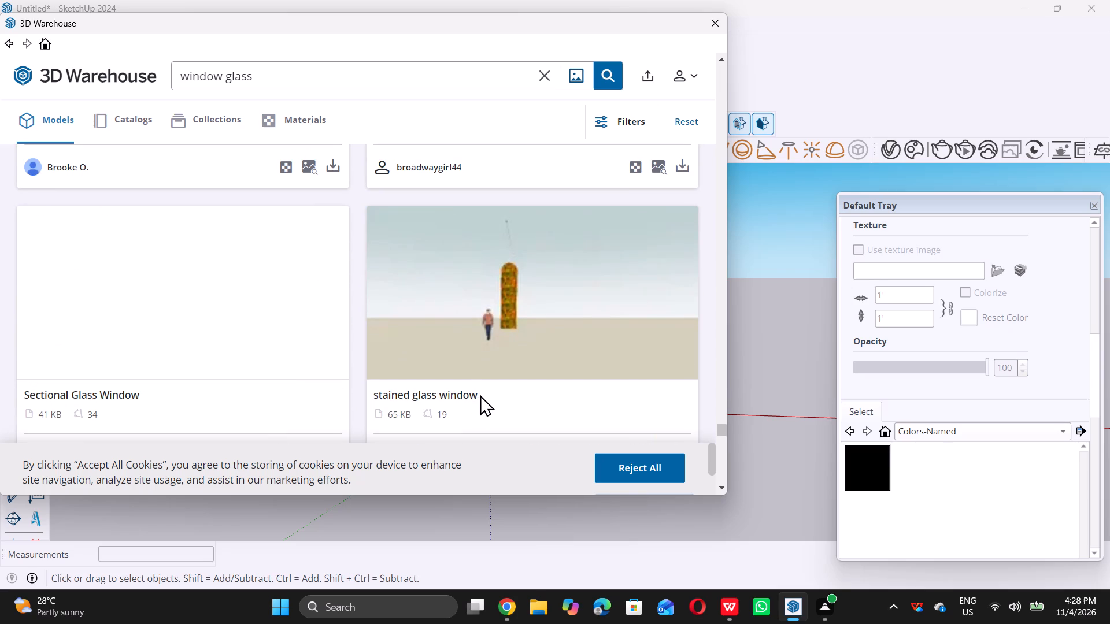
pyautogui.scroll(-6, 487, 379)
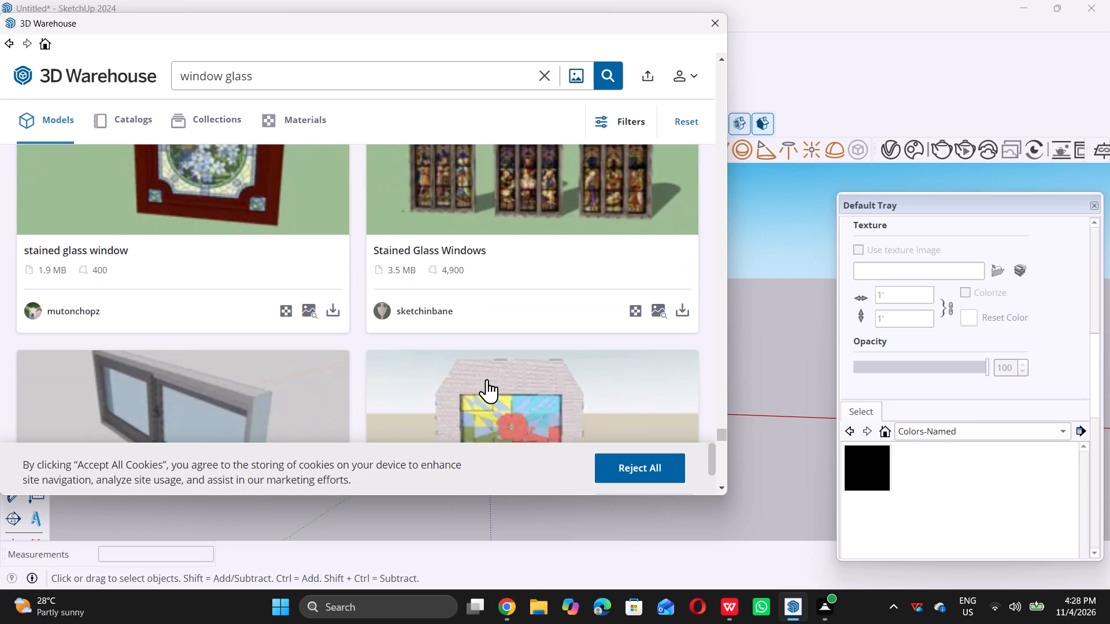
pyautogui.scroll(-11, 489, 377)
pyautogui.scroll(1, 498, 380)
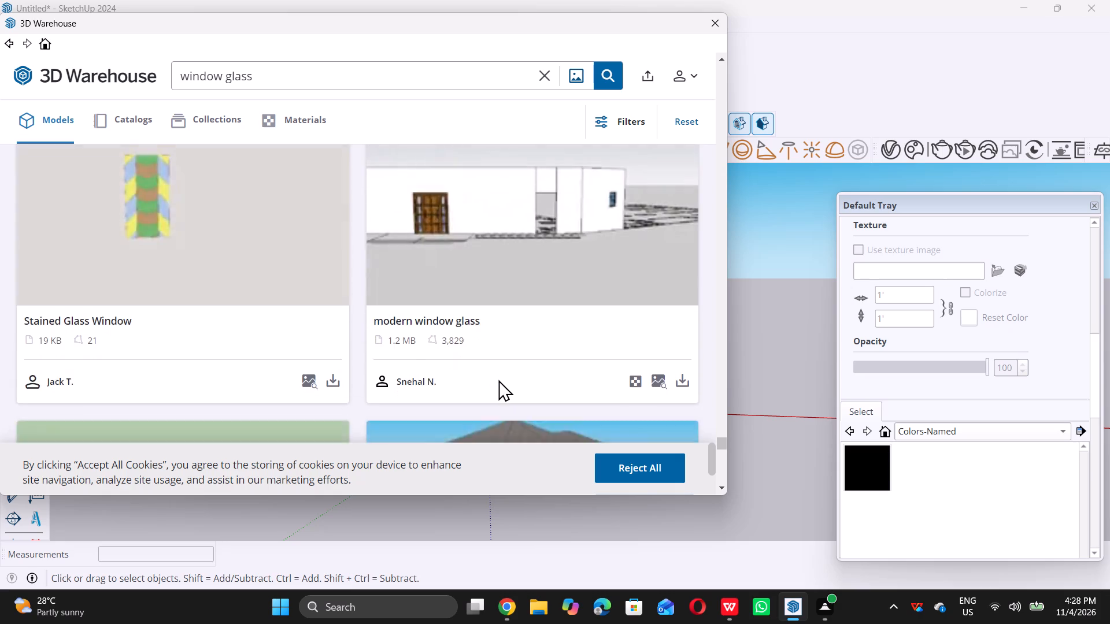
# Load the "steel fixed glass windows doors" model directly into the drawing and place it on open ground away from the building.
pyautogui.scroll(4, 498, 380)
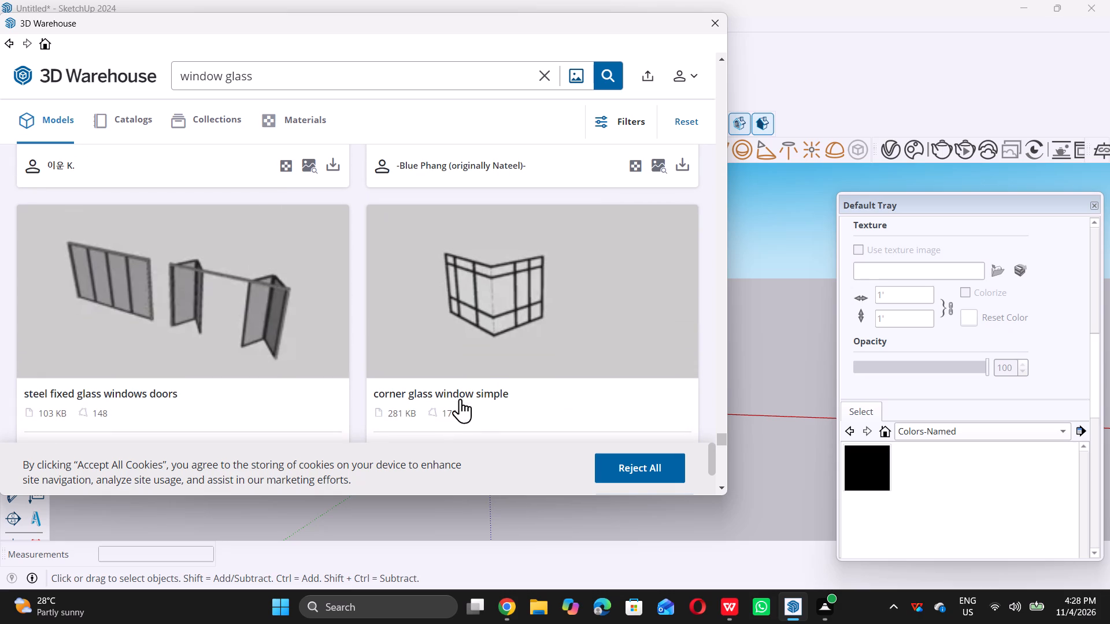
pyautogui.scroll(-1, 238, 376)
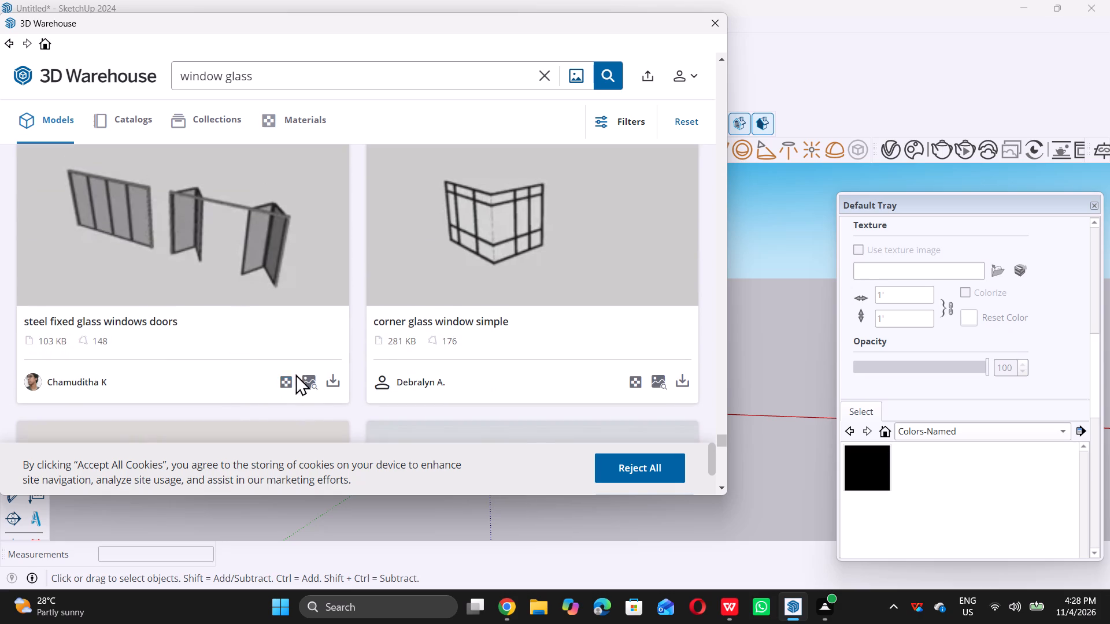
pyautogui.click(336, 381)
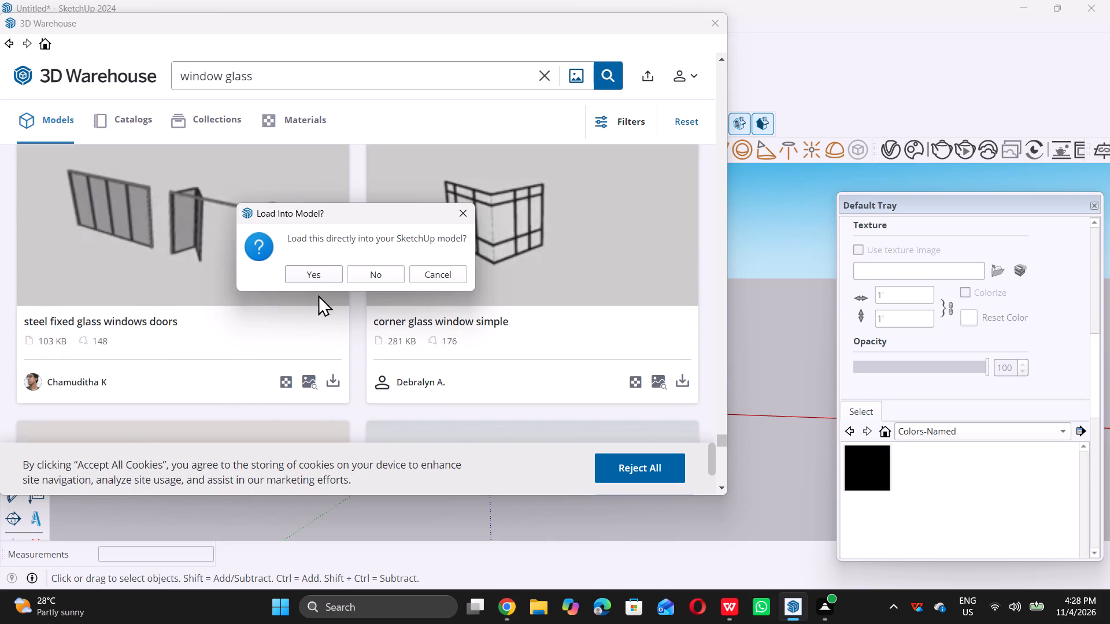
pyautogui.doubleClick(320, 282)
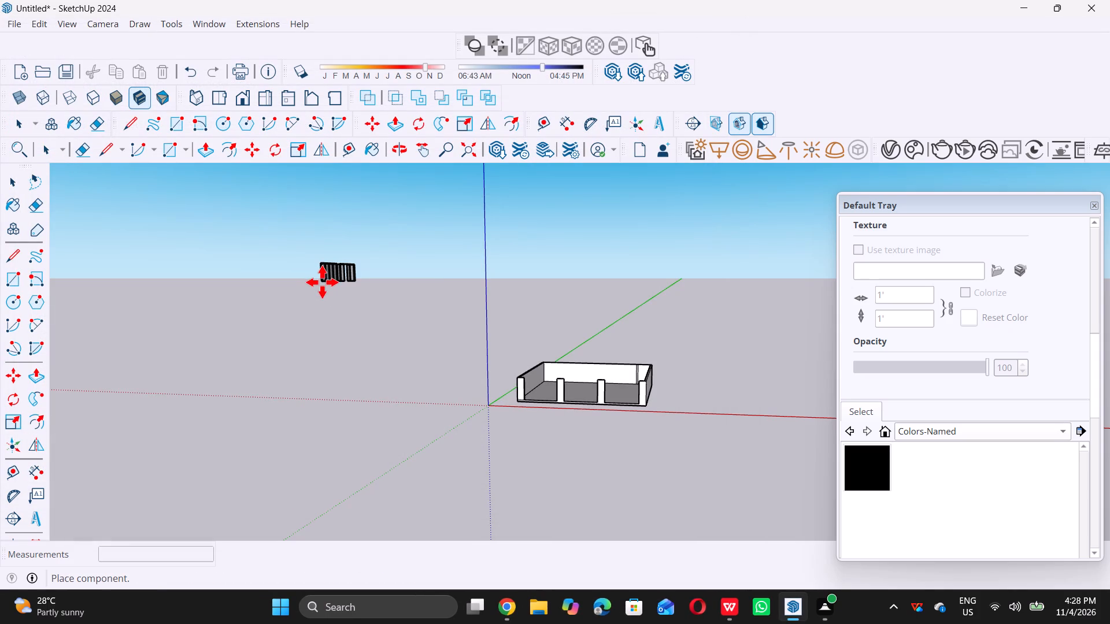
pyautogui.doubleClick(334, 443)
# Explode the placed steel glass windows and doors component into its separate parts.
pyautogui.scroll(6, 346, 450)
pyautogui.moveTo(379, 465); pyautogui.dragTo(199, 466, button='middle')
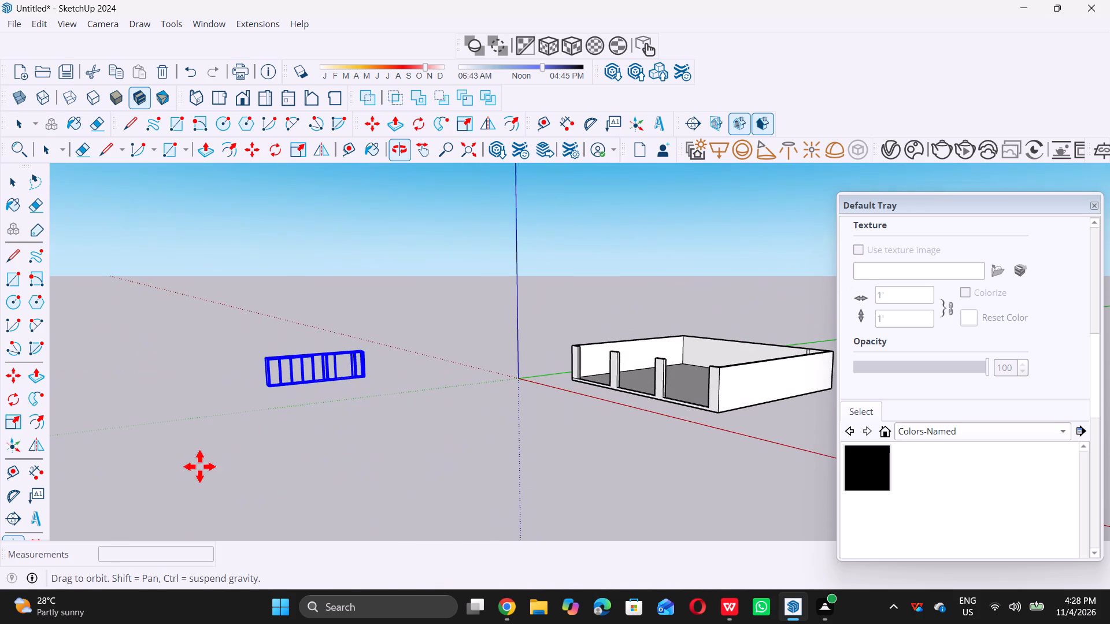
pyautogui.moveTo(199, 466); pyautogui.dragTo(200, 466, button='middle')
pyautogui.scroll(6, 264, 378)
pyautogui.moveTo(373, 434); pyautogui.dragTo(287, 451, button='middle')
pyautogui.scroll(2, 386, 392)
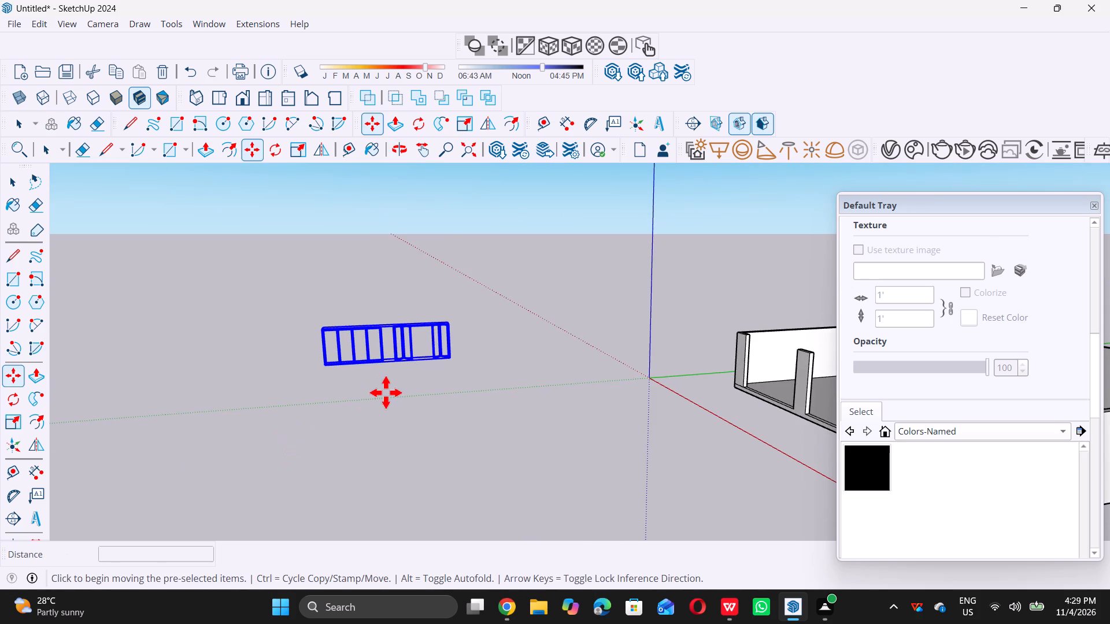
pyautogui.scroll(8, 386, 392)
pyautogui.press('space')
pyautogui.scroll(5, 423, 347)
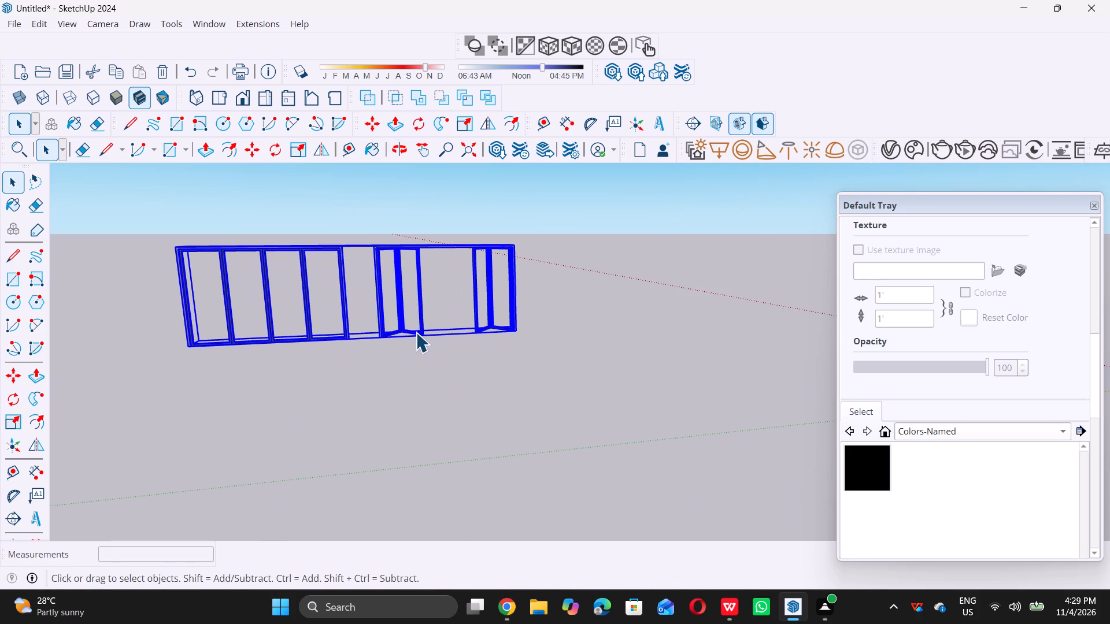
pyautogui.rightClick(414, 326)
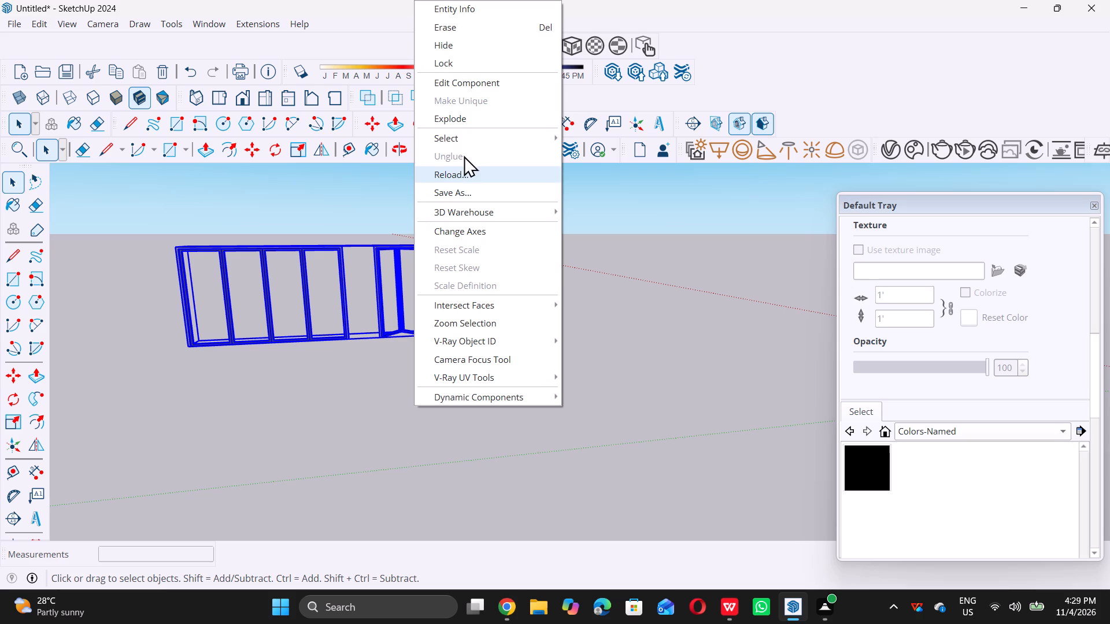
pyautogui.tripleClick(473, 119)
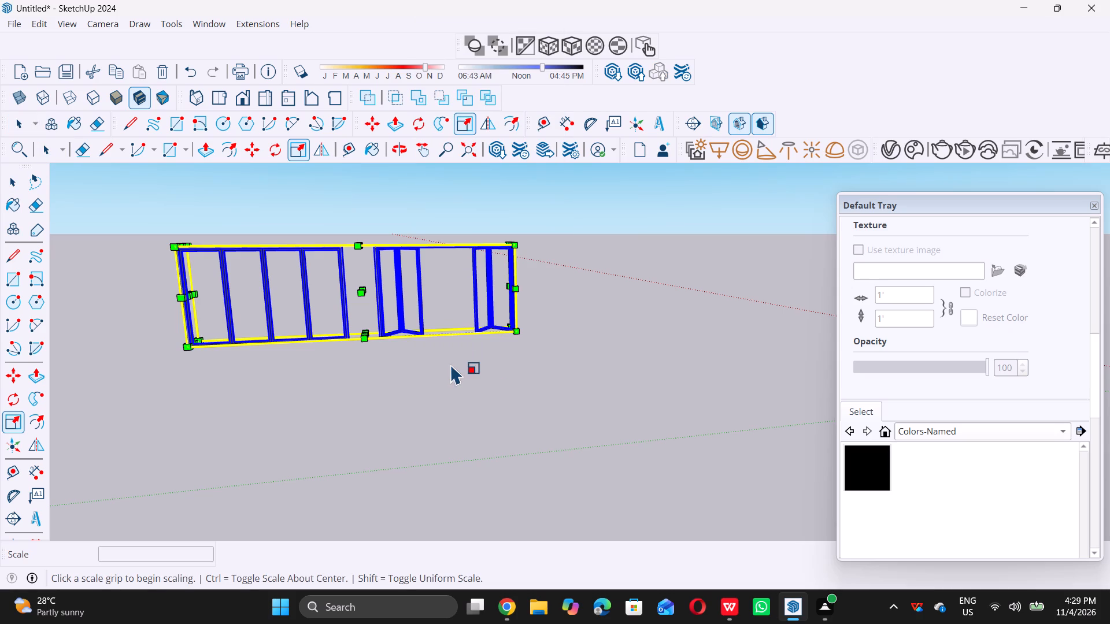
pyautogui.tripleClick(429, 390)
pyautogui.click(429, 390)
pyautogui.doubleClick(464, 398)
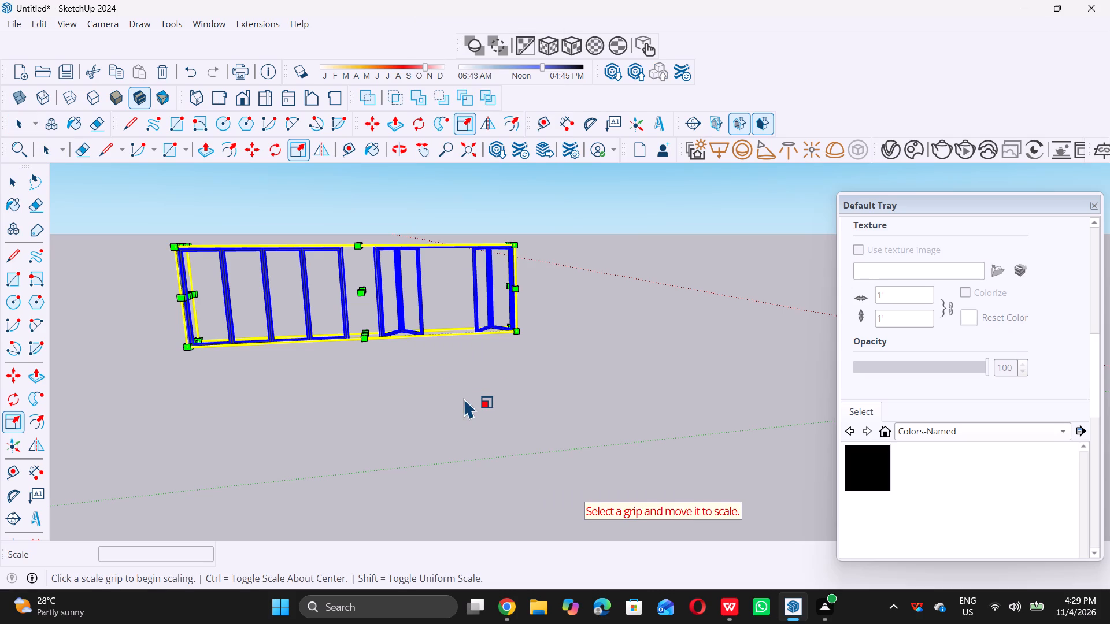
pyautogui.press('space')
# Delete the folding door unit with the open leaves, keeping the four-panel fixed window.
pyautogui.moveTo(452, 324); pyautogui.dragTo(444, 422, button='middle')
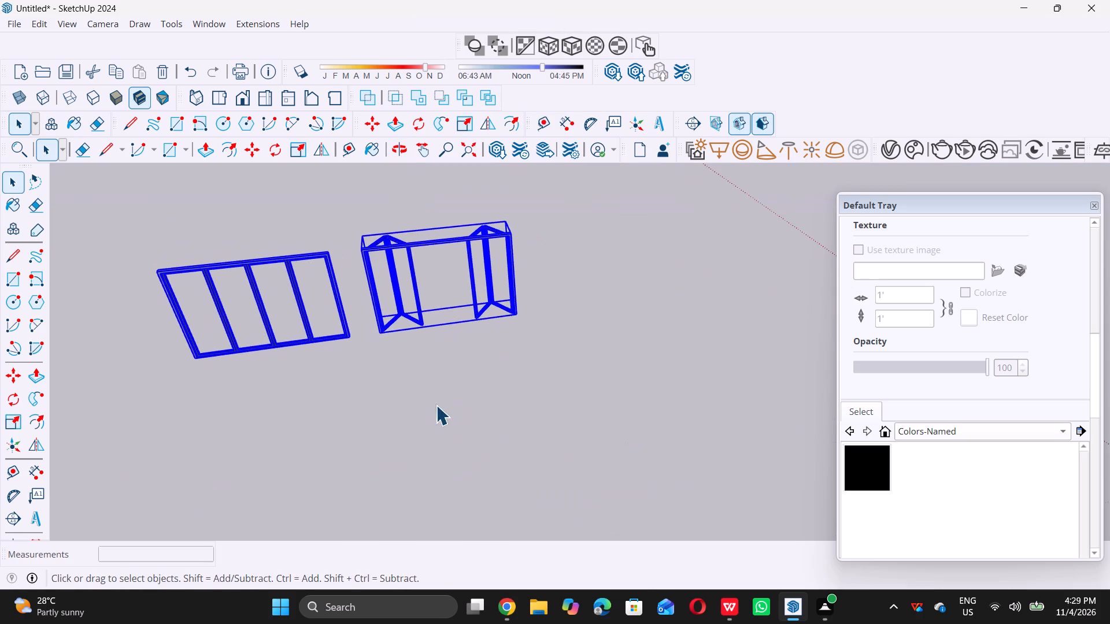
pyautogui.scroll(5, 415, 340)
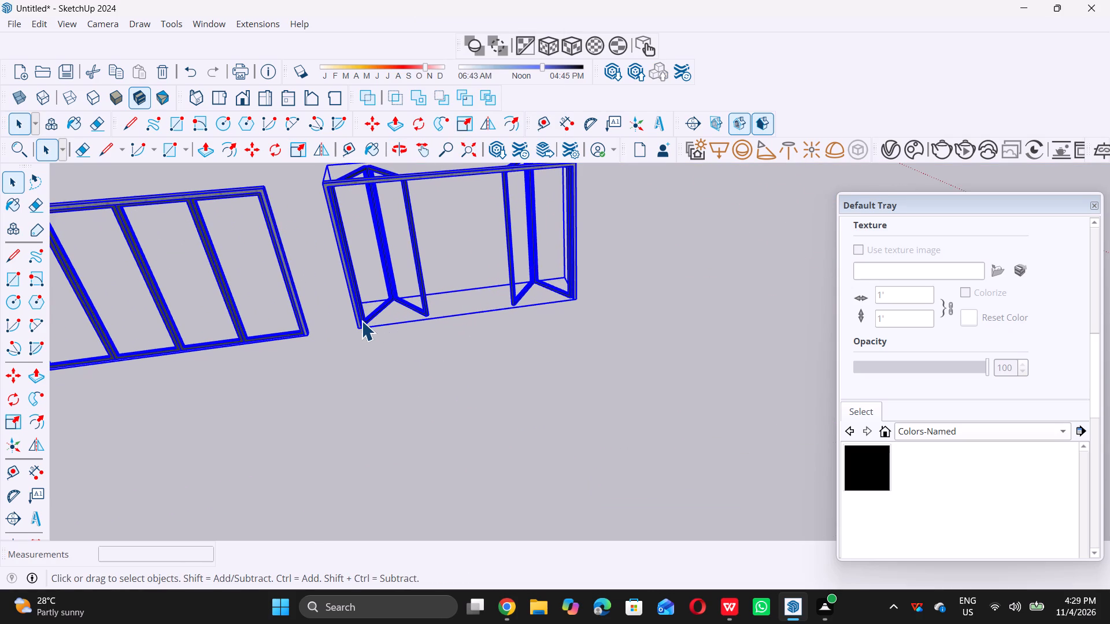
pyautogui.click(361, 321)
pyautogui.click(361, 321)
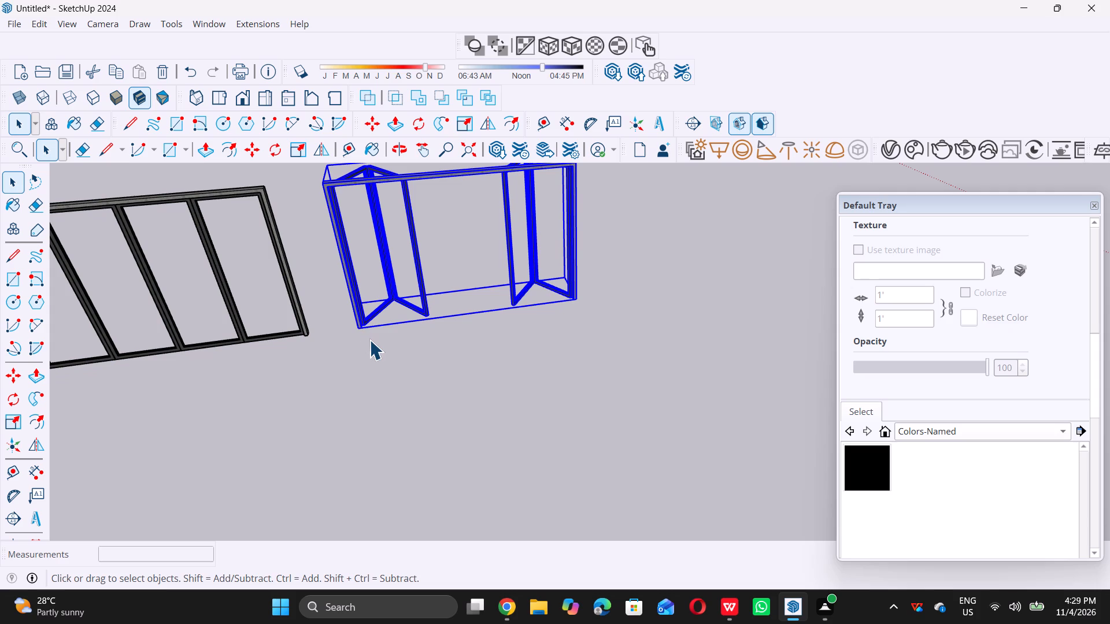
pyautogui.press('Delete')
# Rotate the four-panel steel window 90° on the ground plane so it runs parallel to the building's front wall.
pyautogui.scroll(-12, 370, 340)
pyautogui.scroll(5, 249, 381)
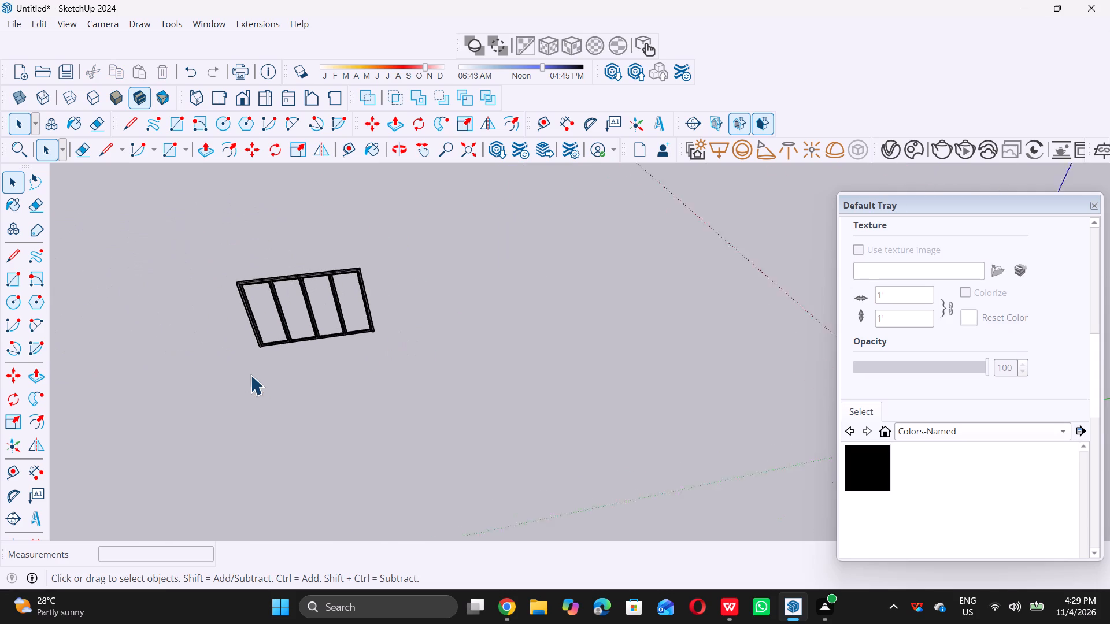
pyautogui.scroll(5, 267, 337)
pyautogui.click(259, 335)
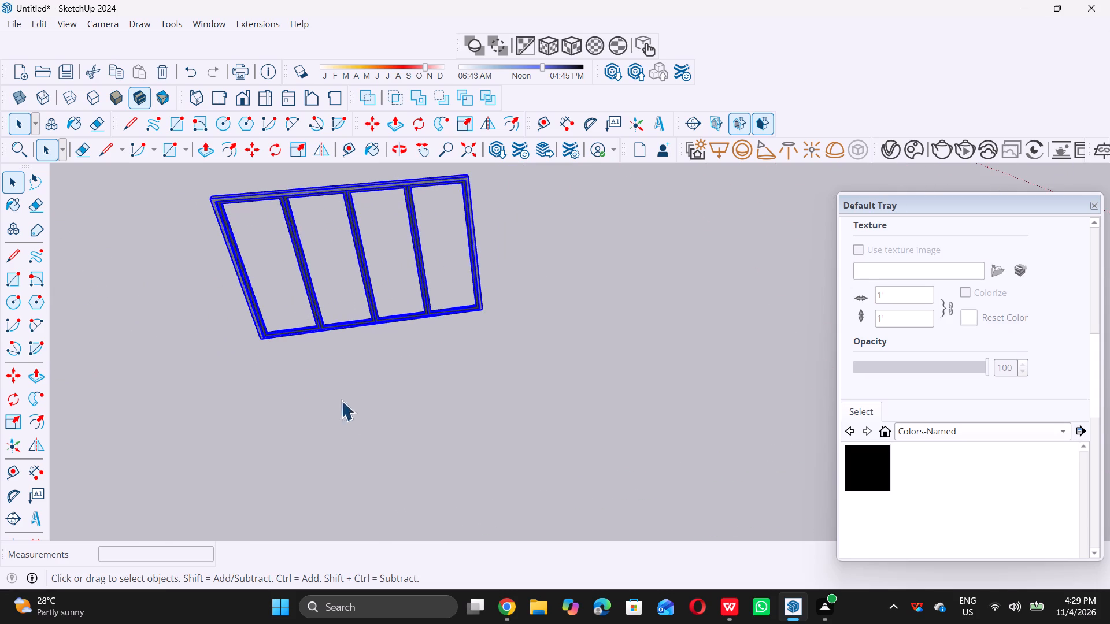
pyautogui.scroll(-20, 361, 417)
pyautogui.scroll(-6, 361, 417)
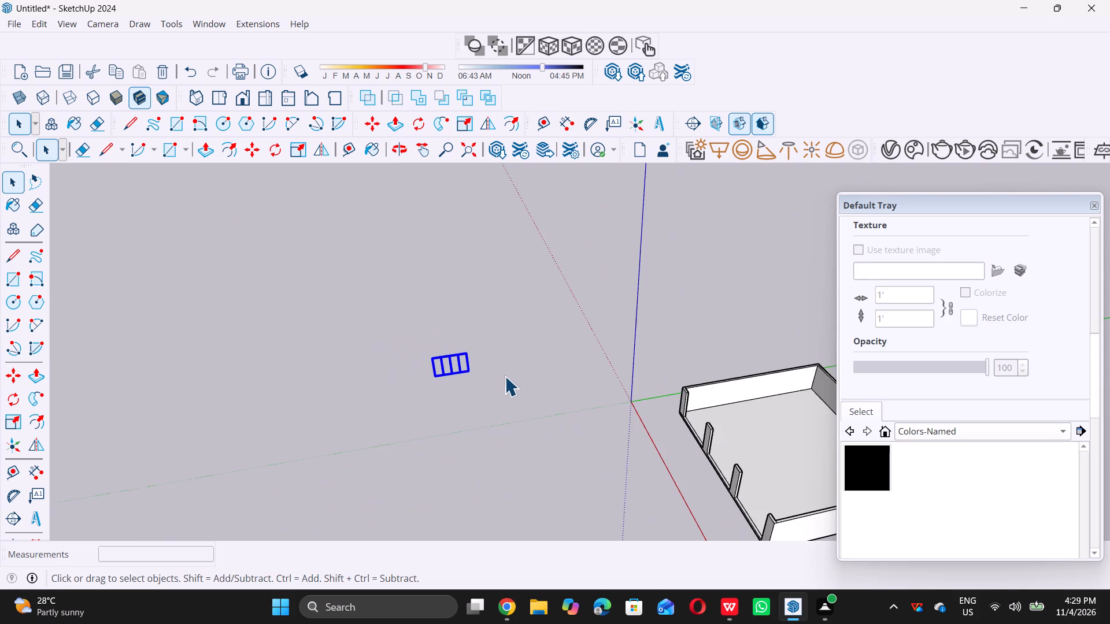
pyautogui.scroll(-19, 505, 388)
pyautogui.moveTo(507, 429); pyautogui.dragTo(579, 439, button='middle')
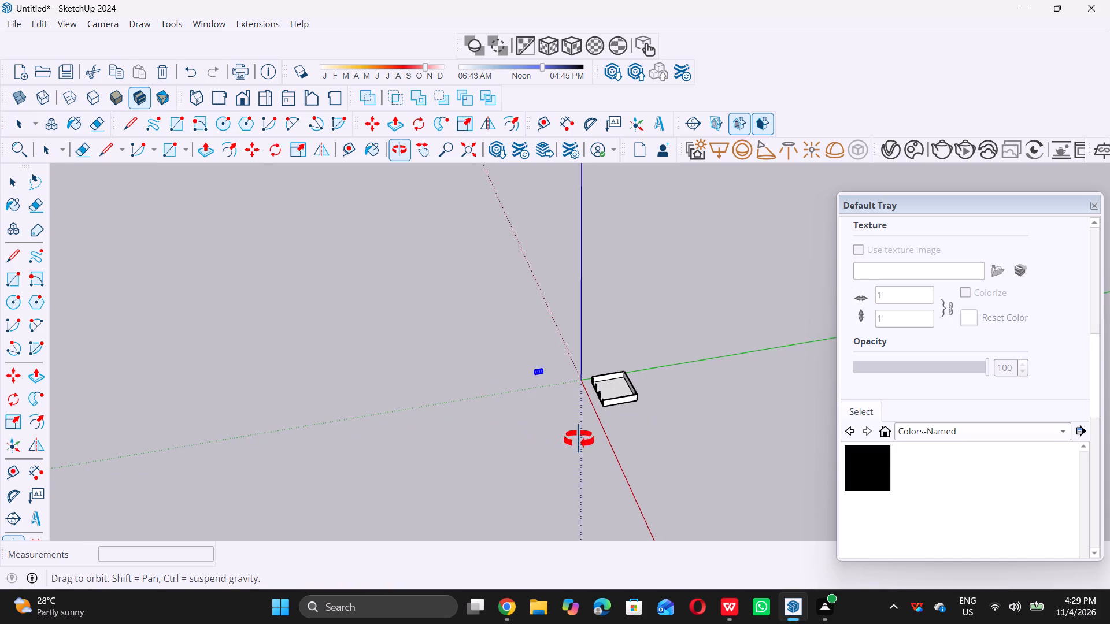
pyautogui.moveTo(579, 439); pyautogui.dragTo(734, 433, button='middle')
pyautogui.moveTo(557, 471); pyautogui.dragTo(617, 463, button='middle')
pyautogui.scroll(18, 567, 434)
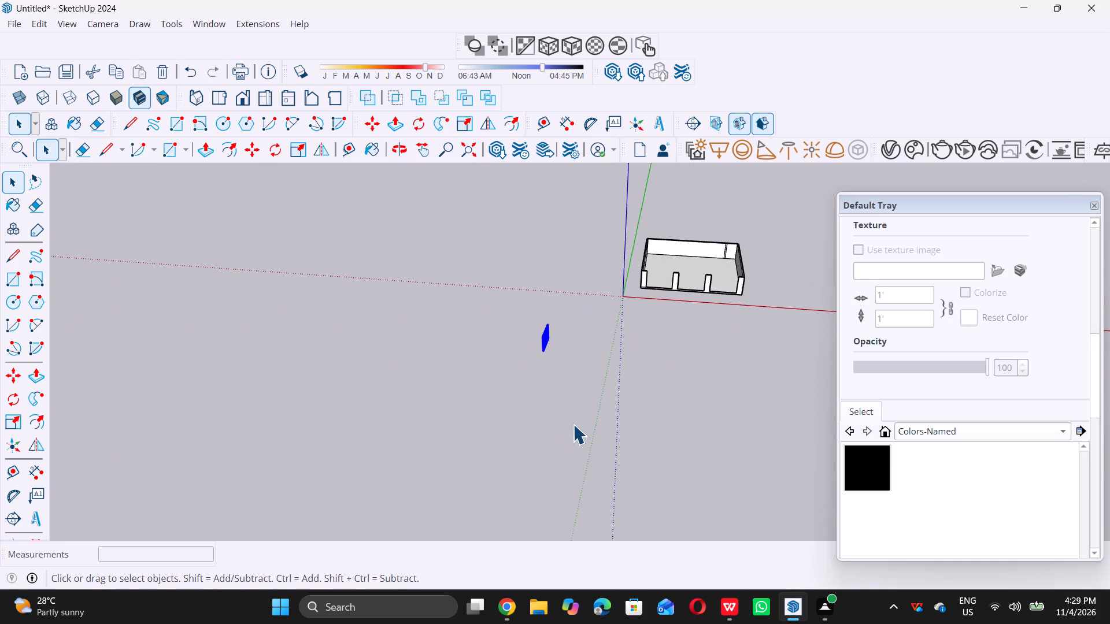
pyautogui.scroll(1, 573, 424)
pyautogui.press('q')
pyautogui.click(572, 405)
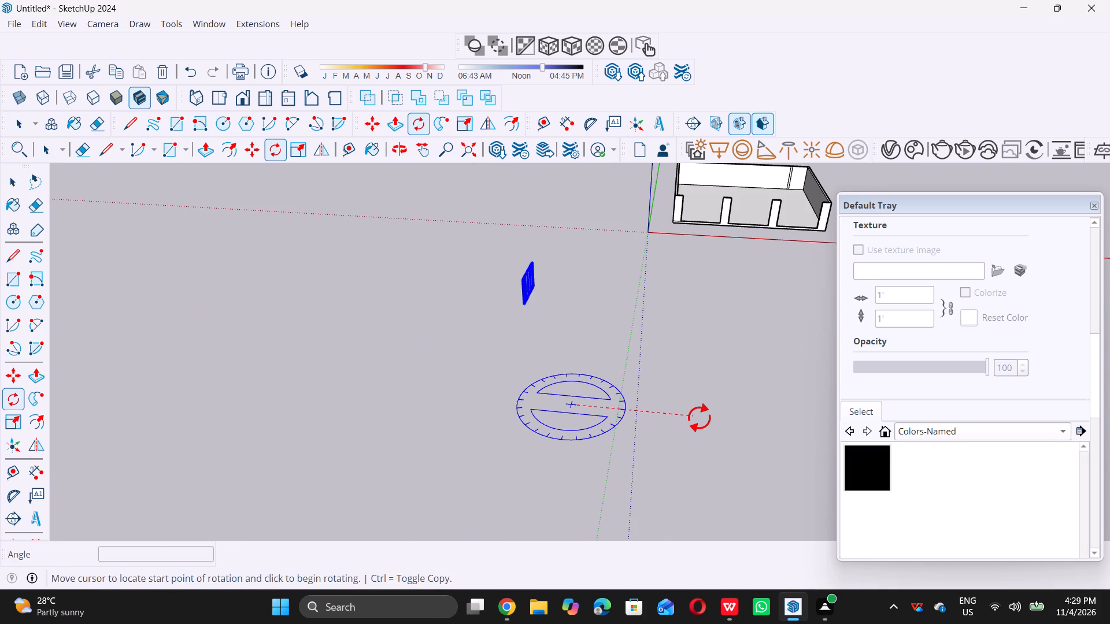
pyautogui.doubleClick(705, 417)
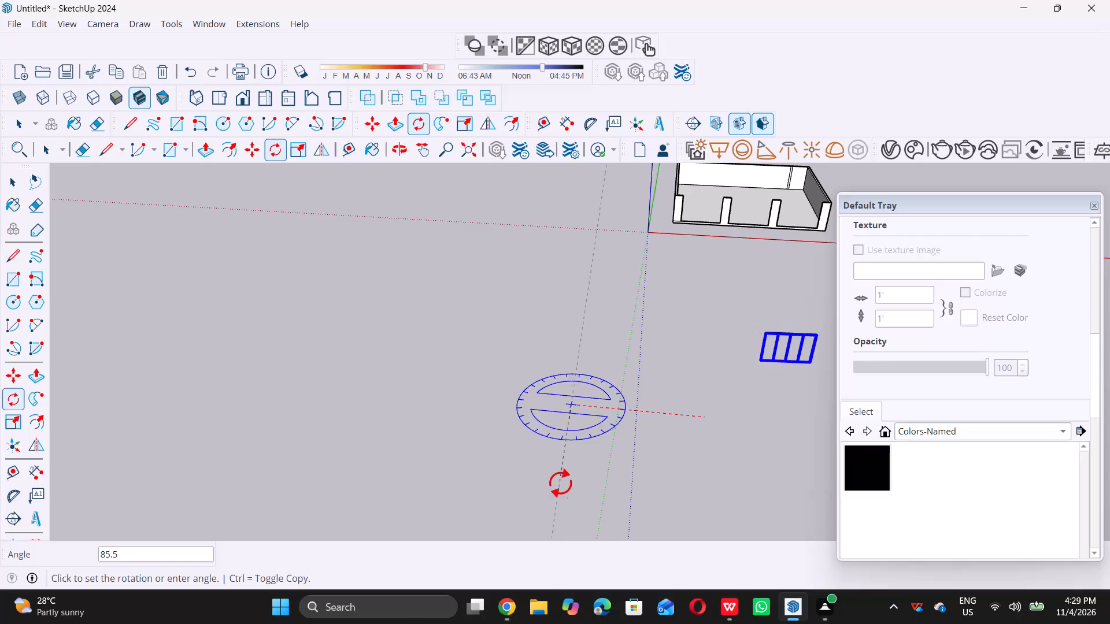
pyautogui.doubleClick(548, 490)
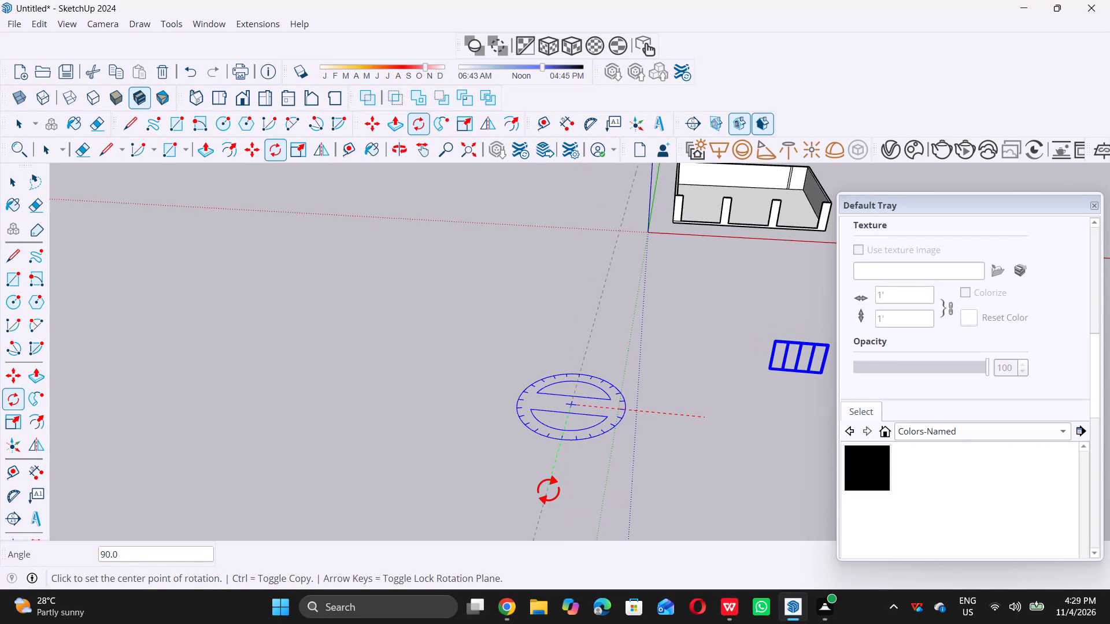
pyautogui.press('space')
# Move the four-panel window by its bottom corner into the first front opening, onto the slab against the end wall segment nearest the origin.
pyautogui.scroll(-6, 358, 433)
pyautogui.scroll(6, 730, 422)
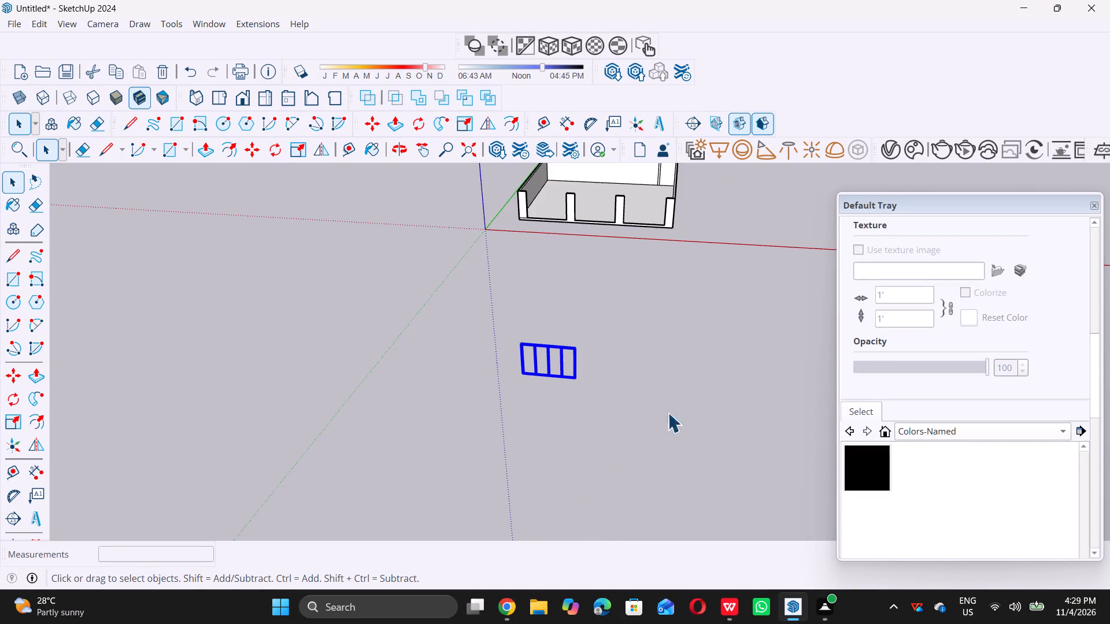
pyautogui.scroll(18, 521, 381)
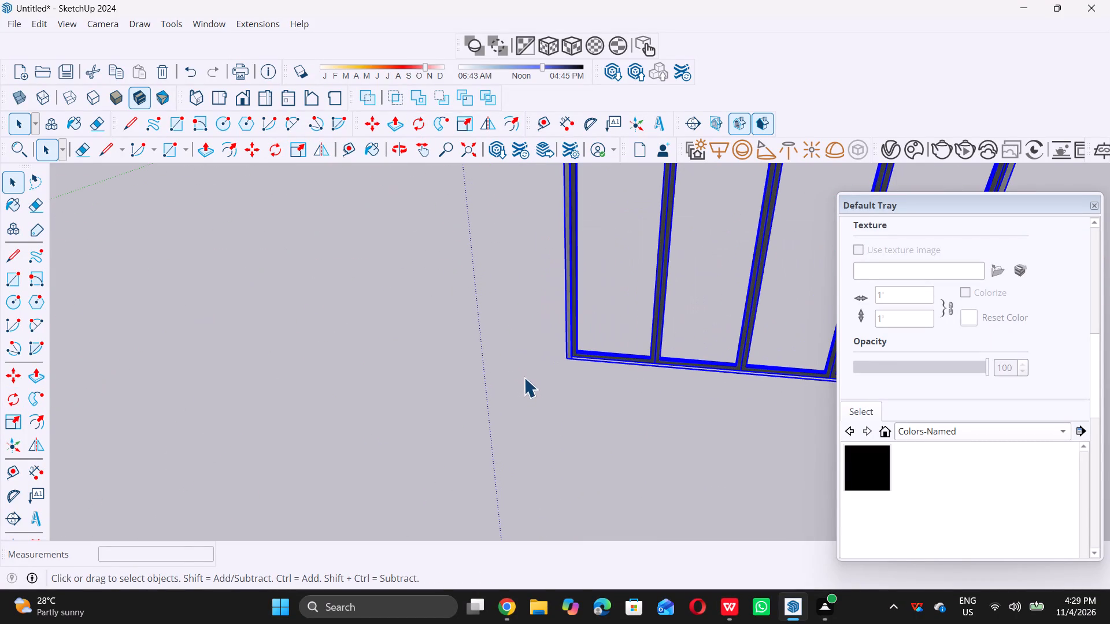
pyautogui.press('m')
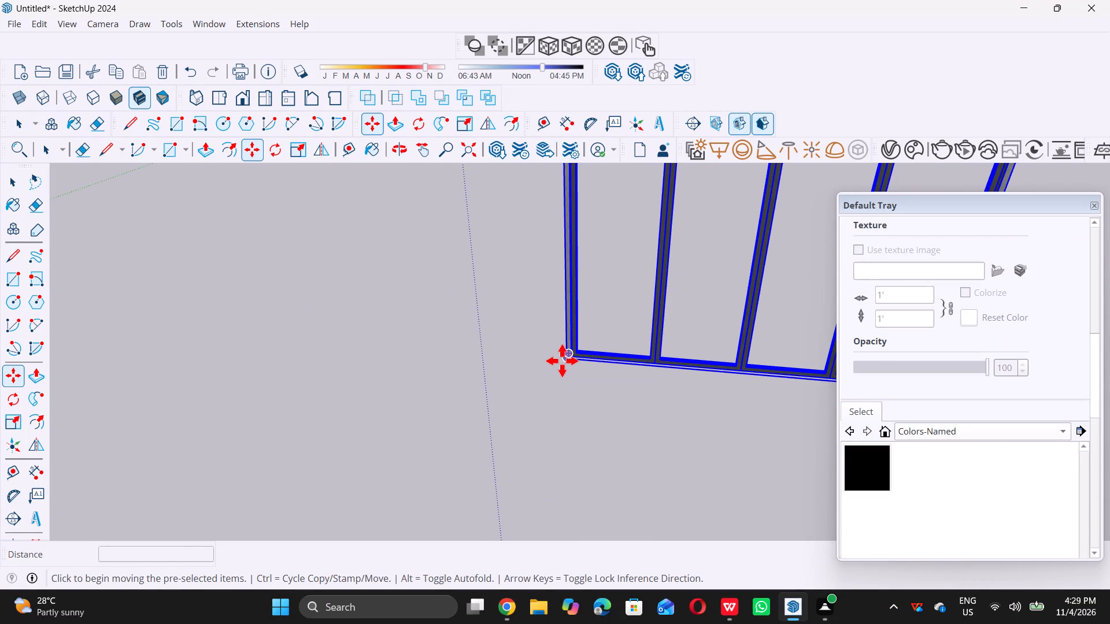
pyautogui.click(566, 362)
pyautogui.scroll(-11, 566, 362)
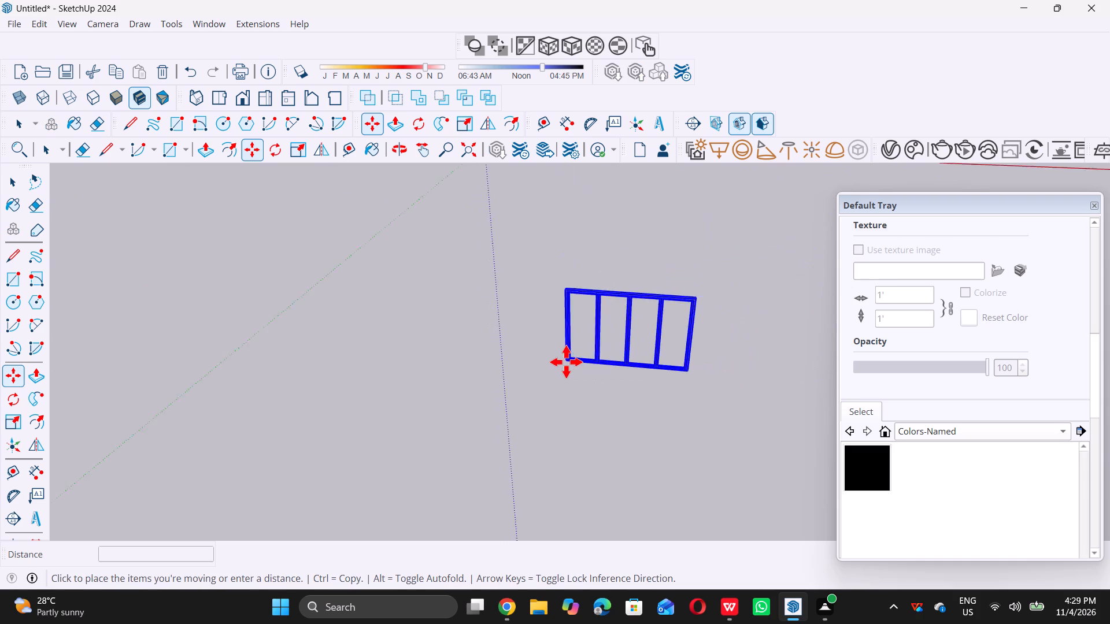
pyautogui.scroll(-15, 566, 362)
pyautogui.scroll(5, 556, 253)
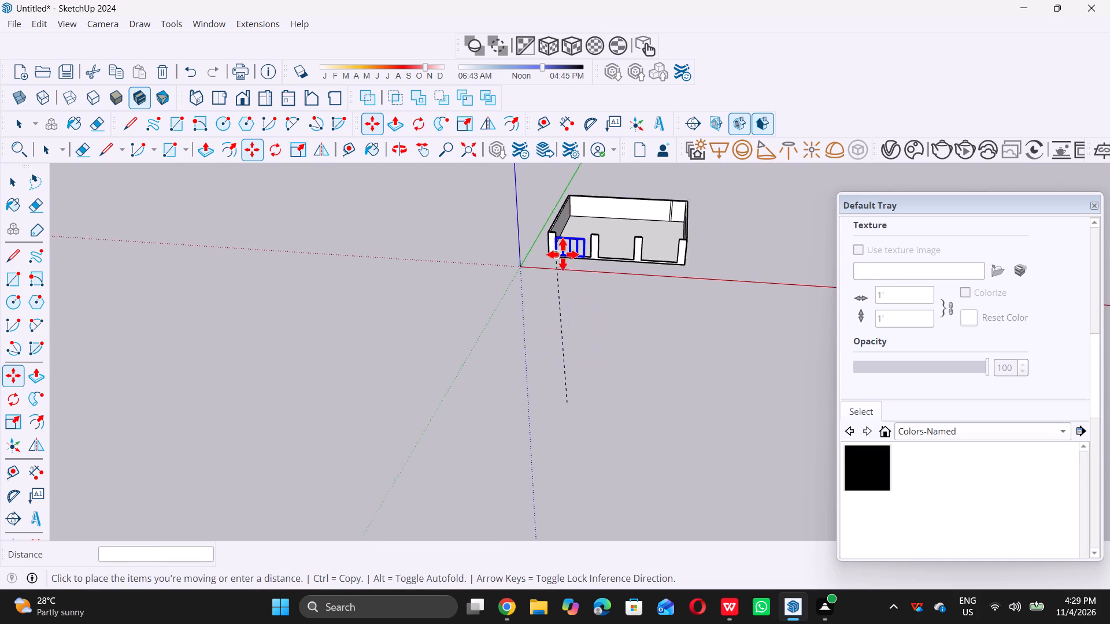
pyautogui.scroll(16, 563, 254)
pyautogui.scroll(5, 535, 261)
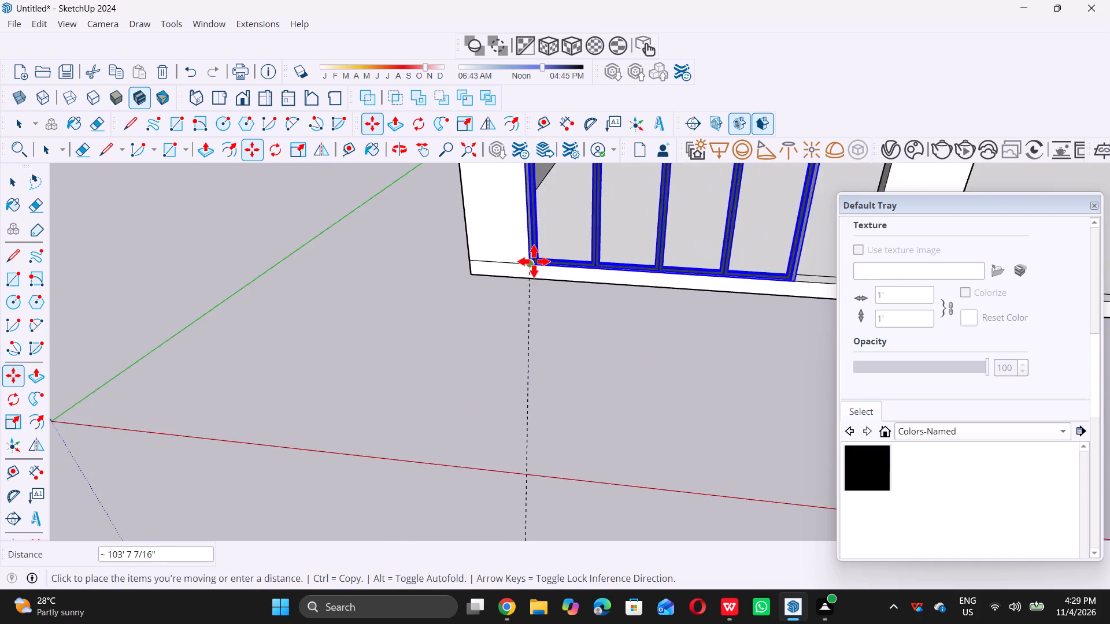
pyautogui.scroll(14, 534, 259)
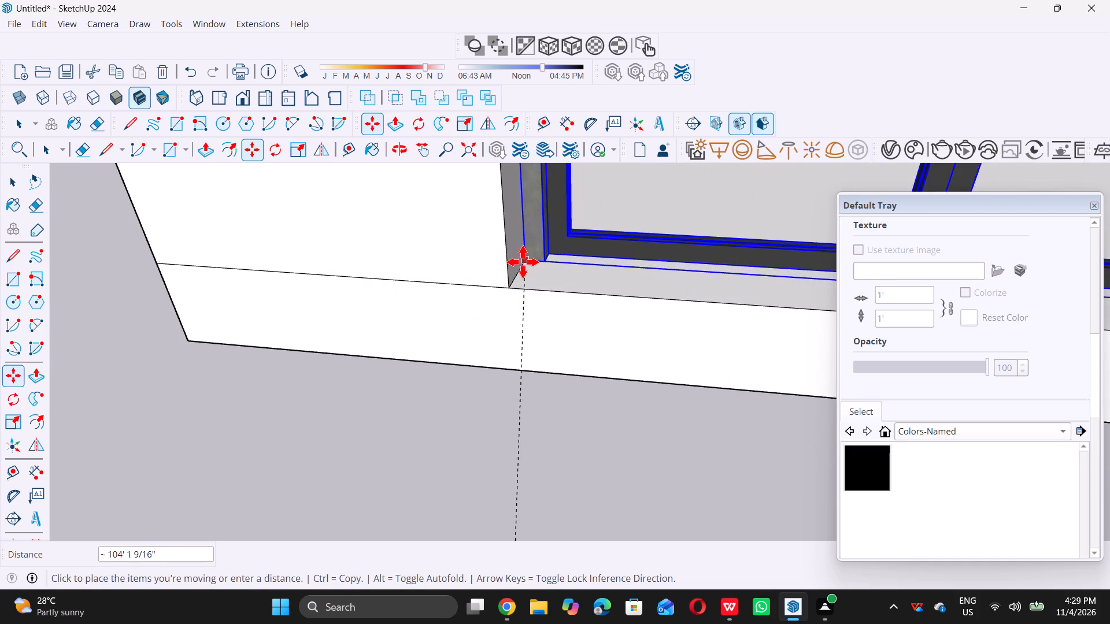
pyautogui.click(523, 262)
pyautogui.press('space')
pyautogui.scroll(-2, 512, 283)
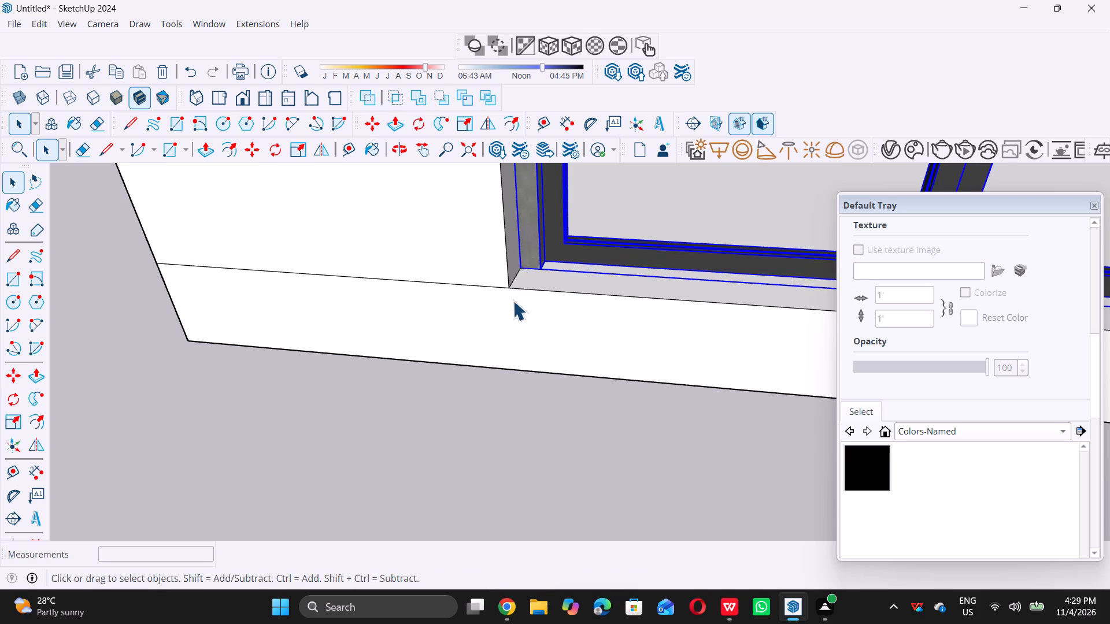
pyautogui.scroll(-16, 513, 300)
pyautogui.tripleClick(505, 453)
pyautogui.scroll(-4, 500, 454)
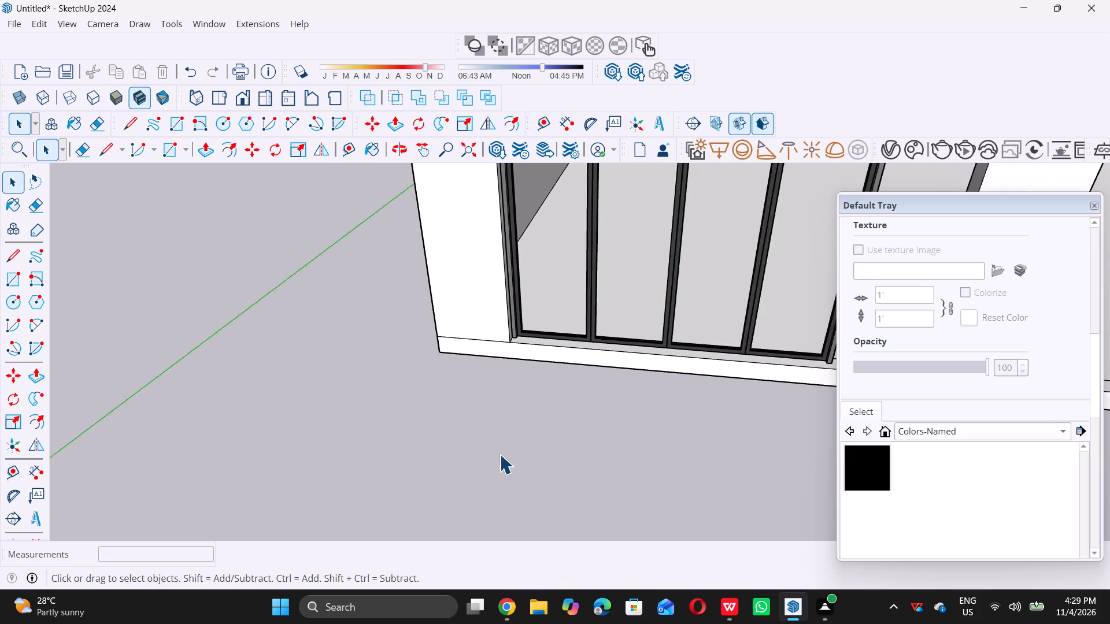
pyautogui.scroll(-8, 499, 454)
pyautogui.moveTo(505, 468); pyautogui.dragTo(541, 385, button='middle')
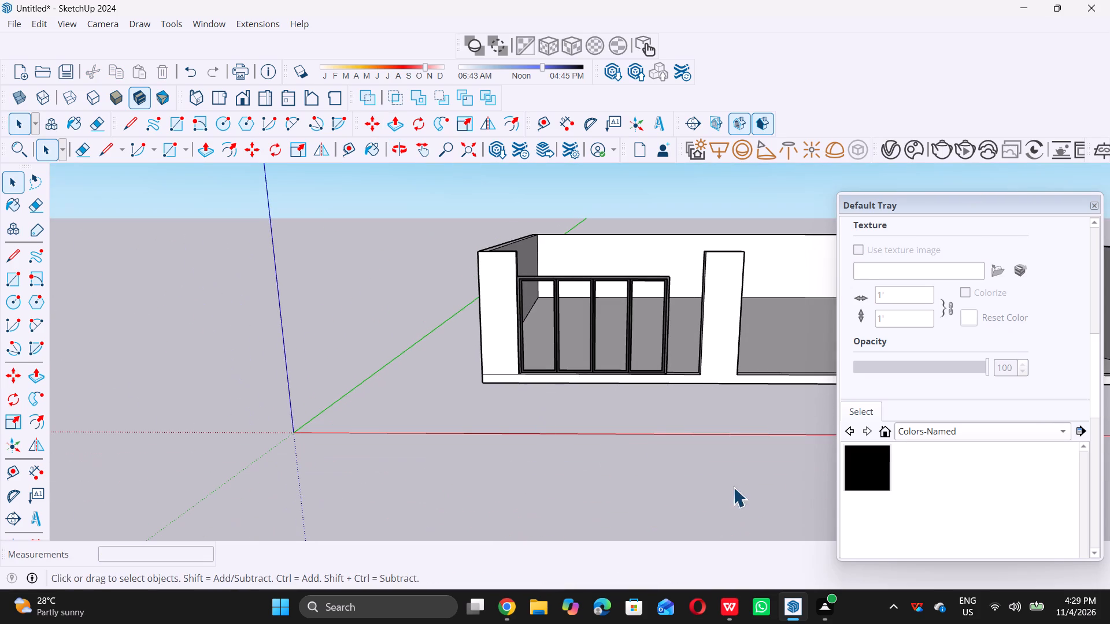
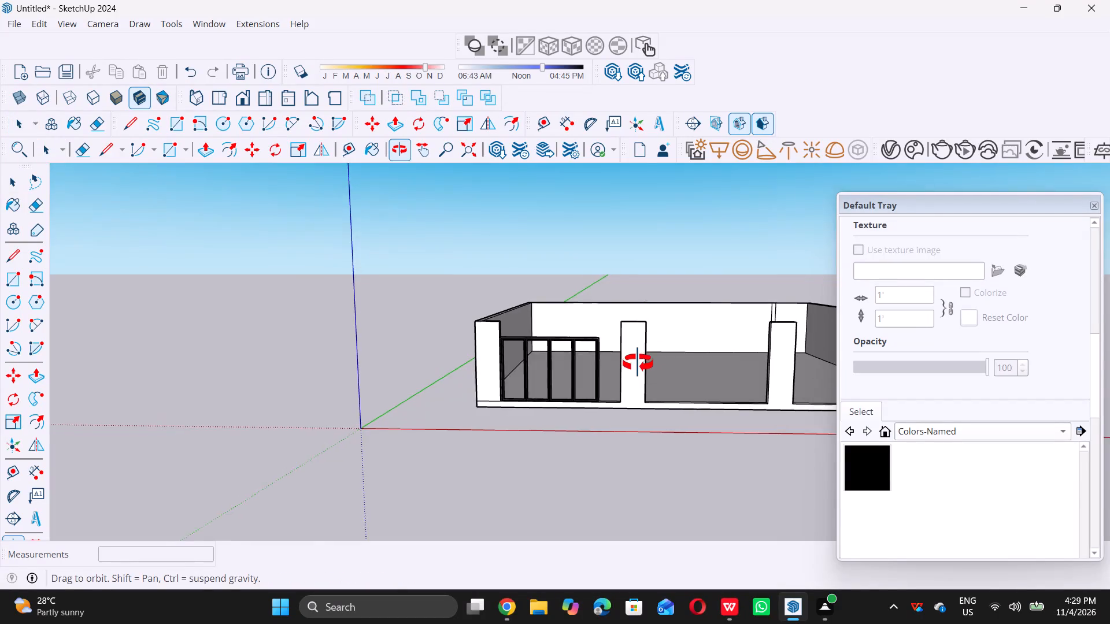
# Scale the four-panel window's width along the front wall so it fills the first opening up to the next wall segment.
pyautogui.scroll(11, 568, 374)
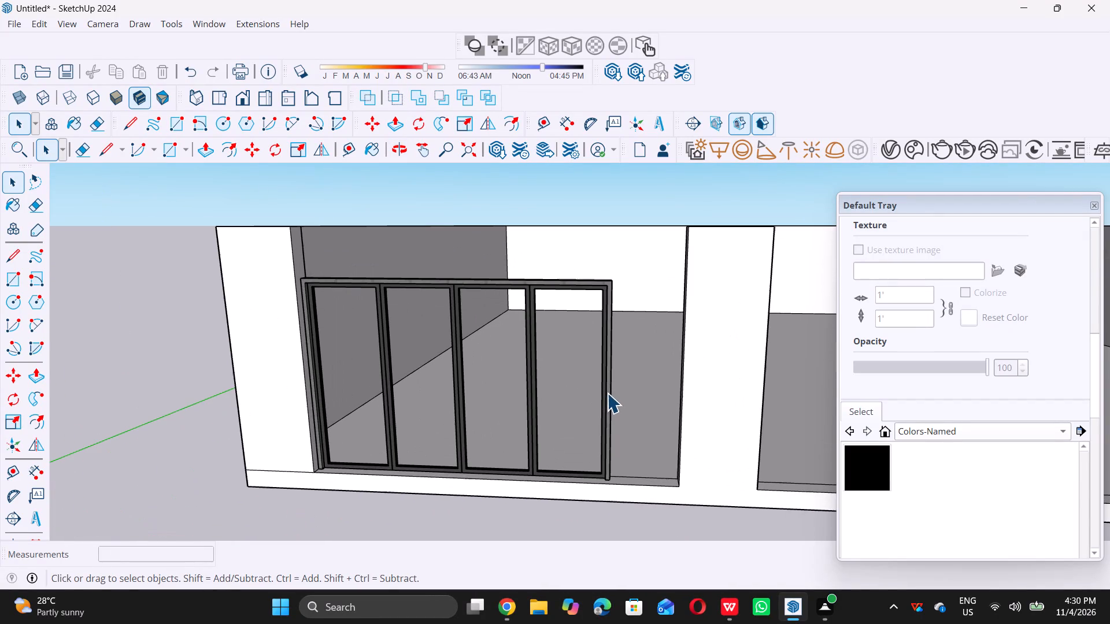
pyautogui.press('s')
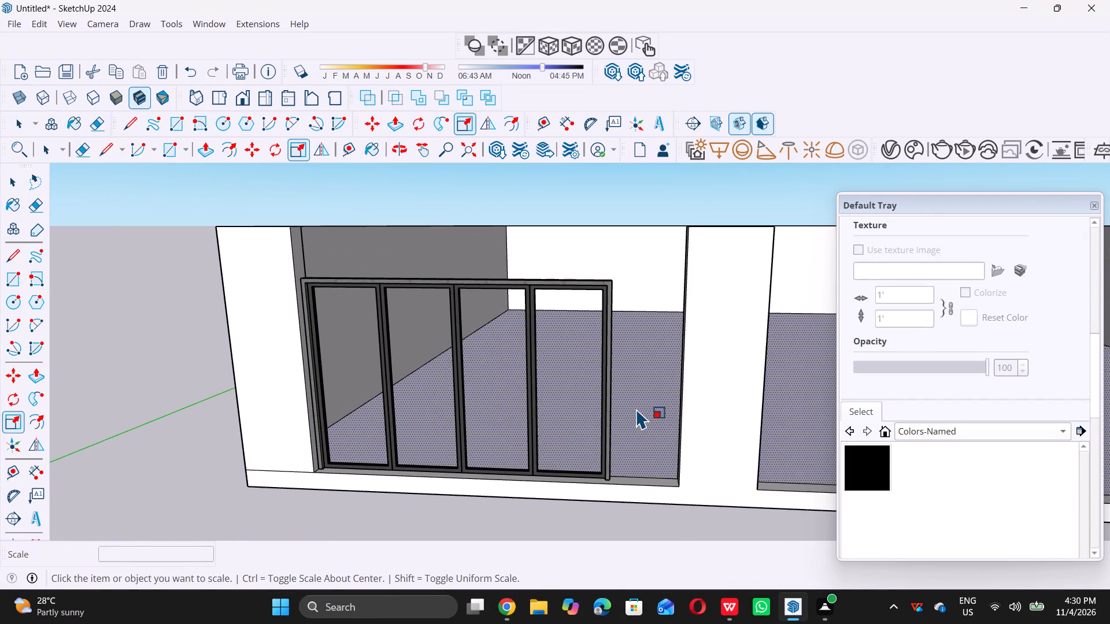
pyautogui.scroll(2, 637, 408)
pyautogui.scroll(-10, 632, 407)
pyautogui.press('space')
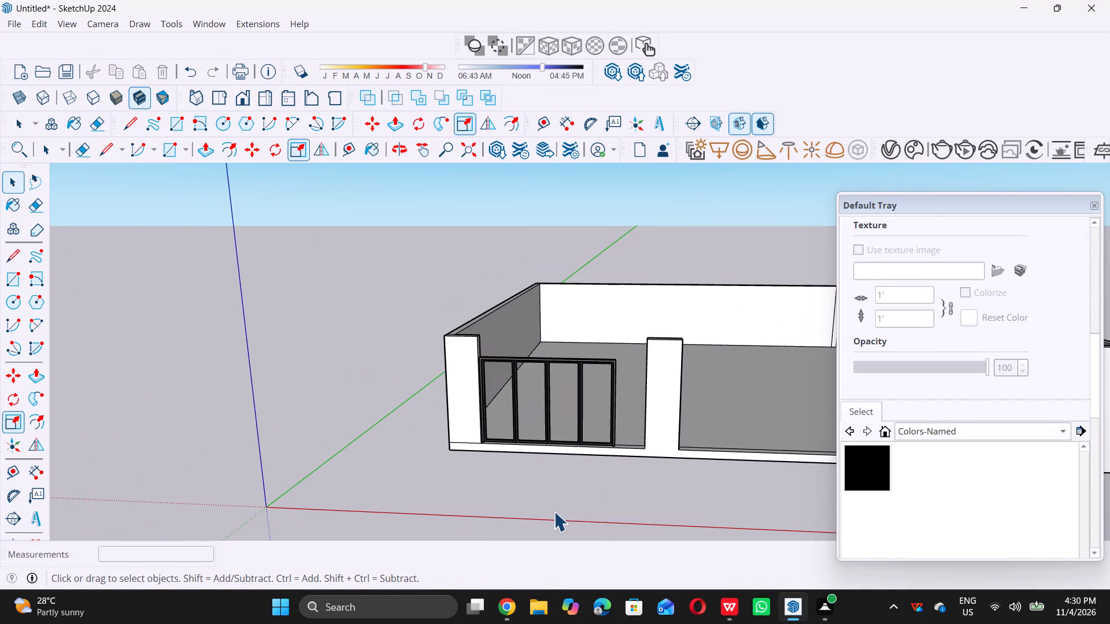
pyautogui.click(564, 502)
pyautogui.click(614, 405)
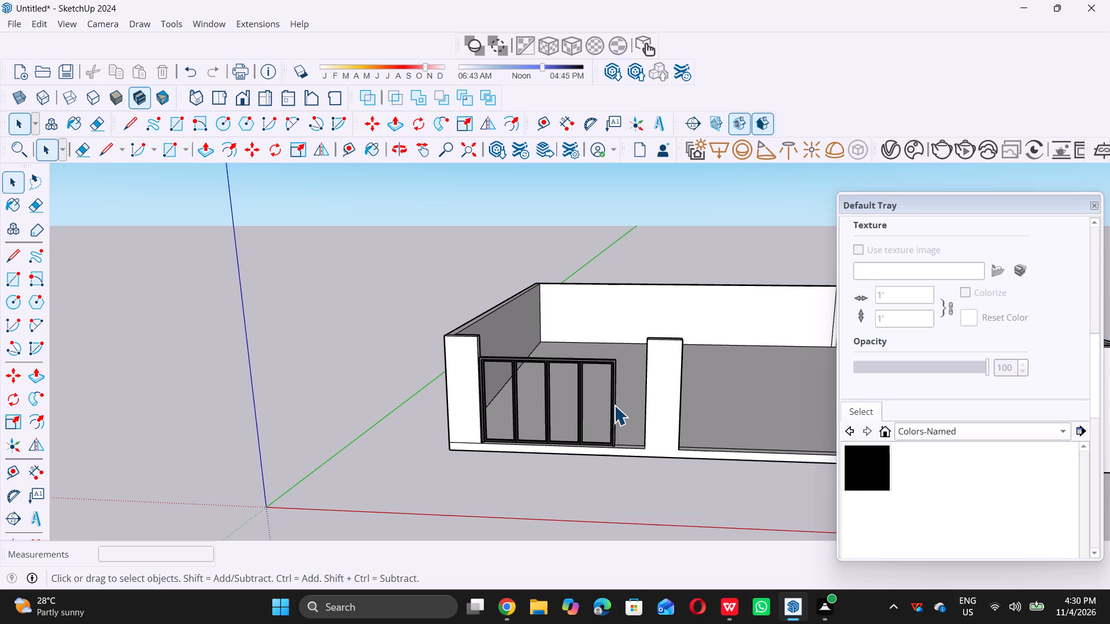
pyautogui.press('s')
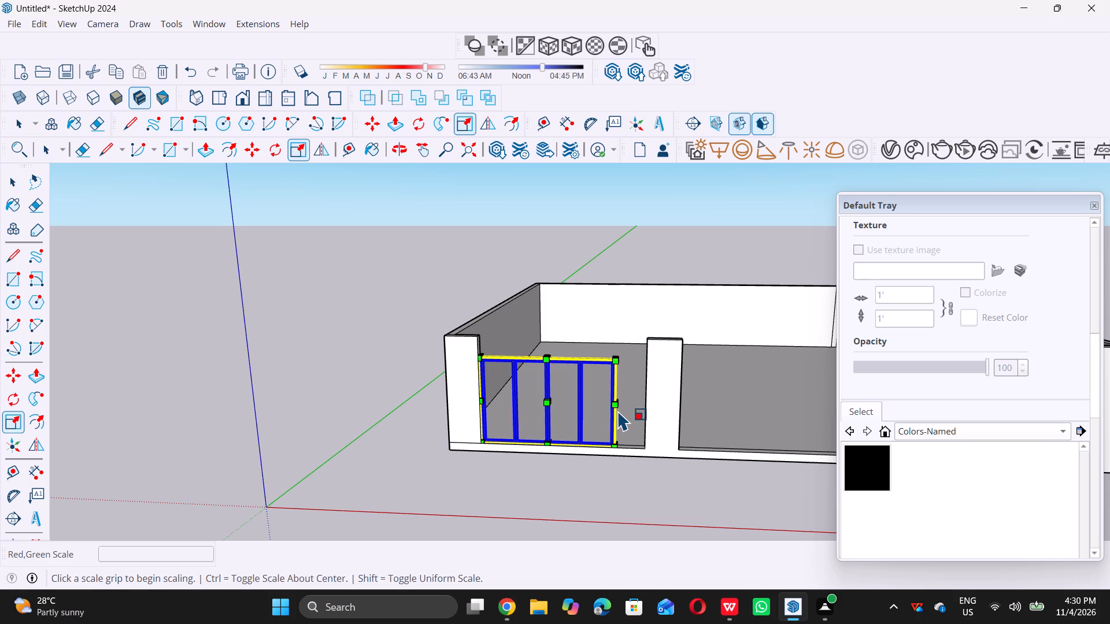
pyautogui.moveTo(649, 404); pyautogui.dragTo(584, 460, button='middle')
pyautogui.scroll(2, 576, 447)
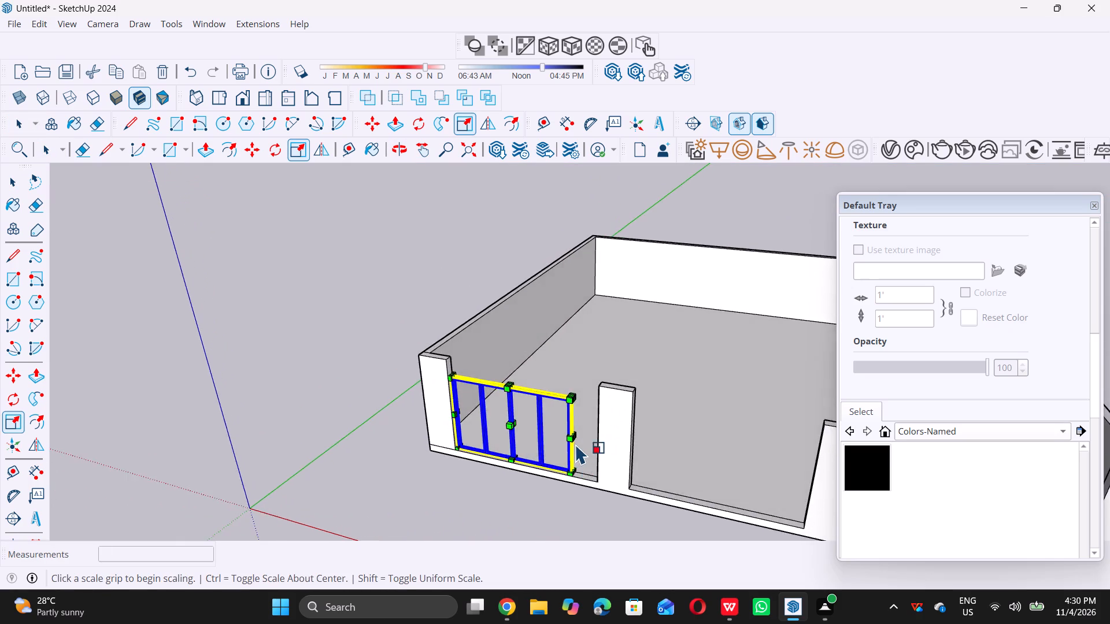
pyautogui.scroll(12, 576, 444)
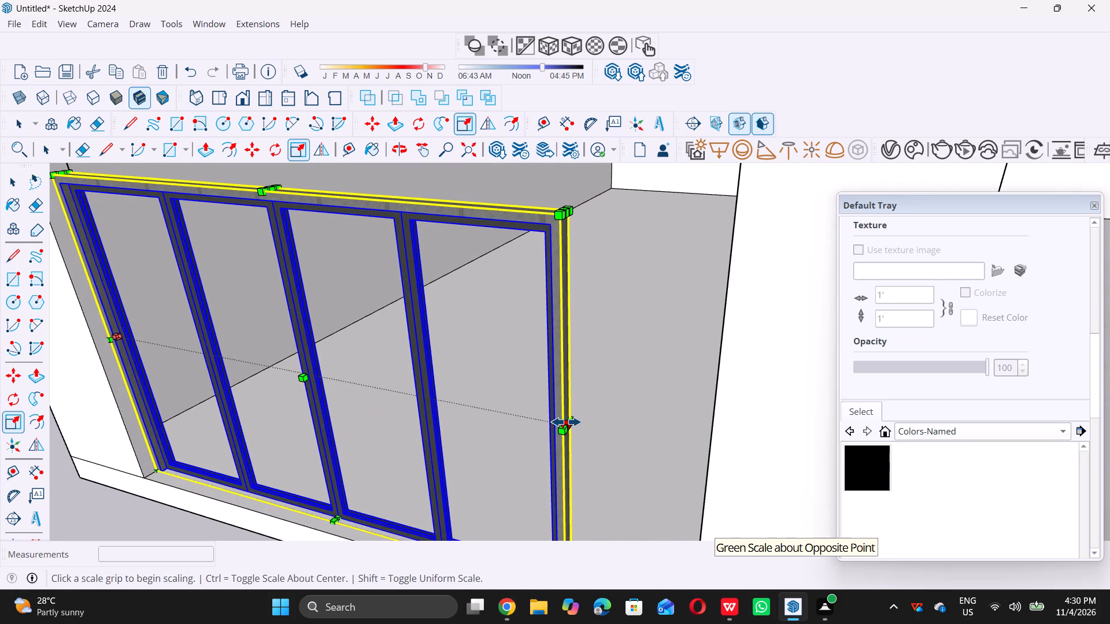
pyautogui.doubleClick(566, 422)
pyautogui.scroll(-10, 619, 433)
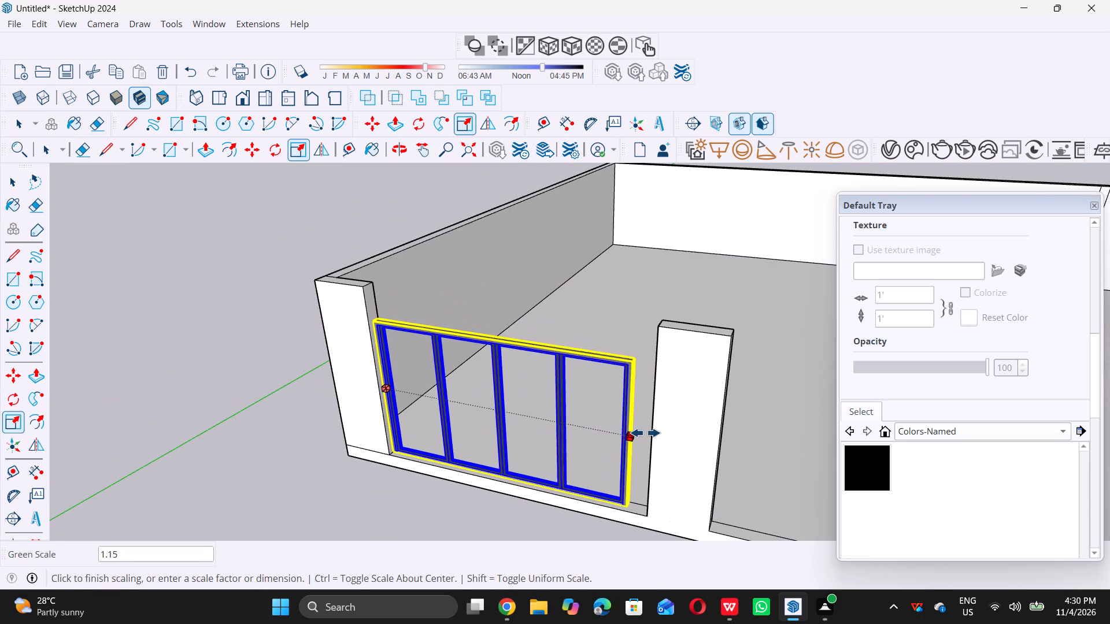
pyautogui.click(652, 436)
# Scale the four-panel window's height by about 1.25 to match the top of the adjoining front wall segment.
pyautogui.scroll(-6, 647, 436)
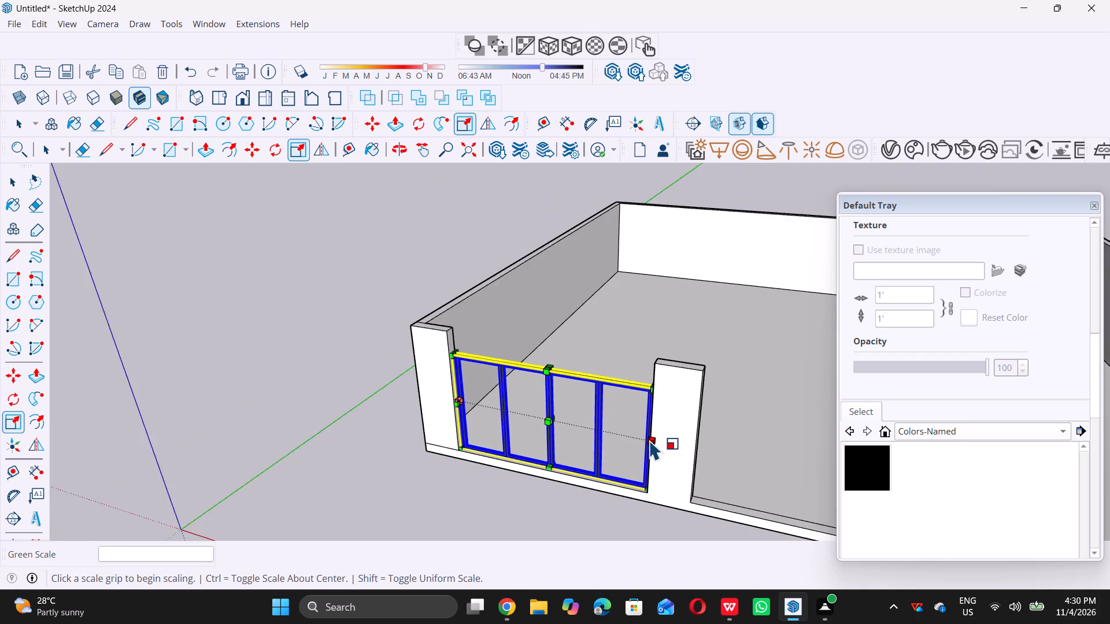
pyautogui.scroll(-4, 654, 441)
pyautogui.scroll(13, 565, 389)
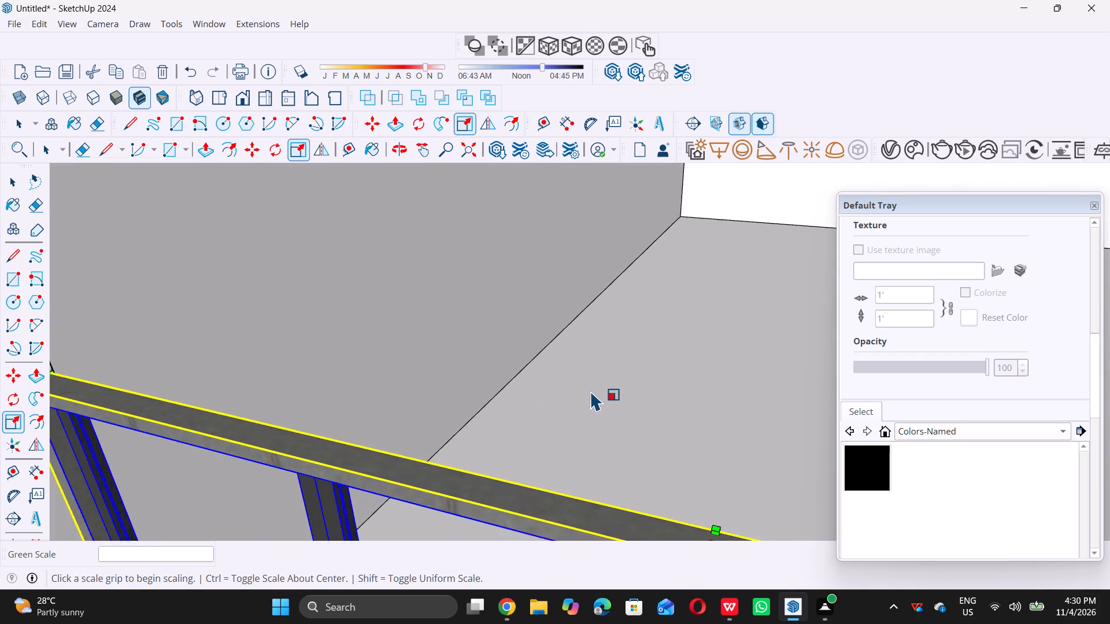
pyautogui.scroll(-5, 580, 381)
pyautogui.scroll(12, 620, 413)
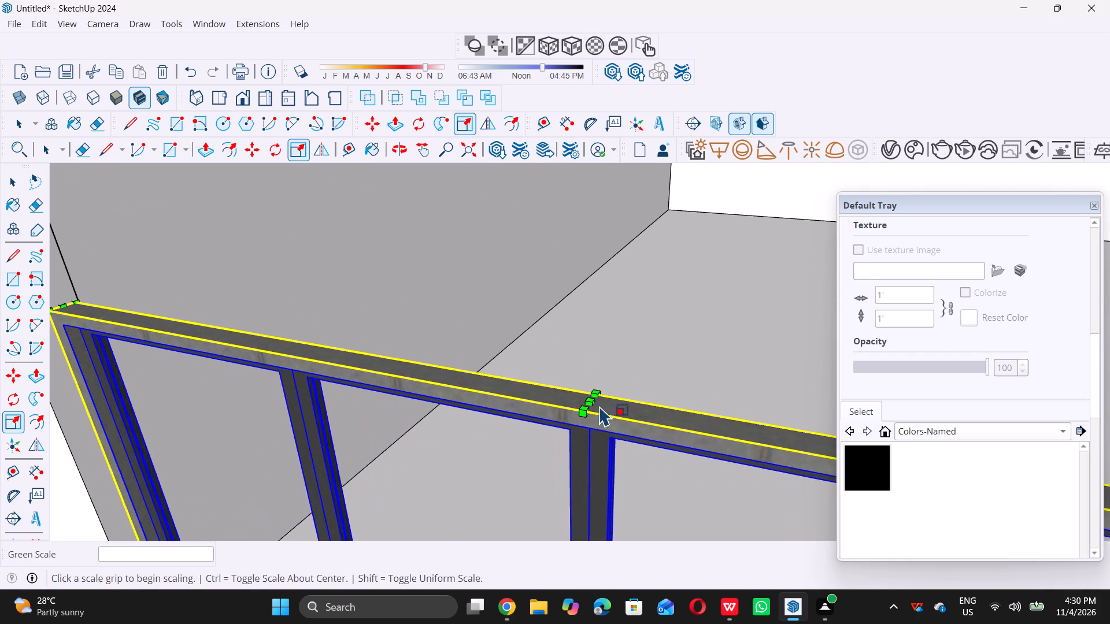
pyautogui.click(595, 404)
pyautogui.scroll(-7, 595, 404)
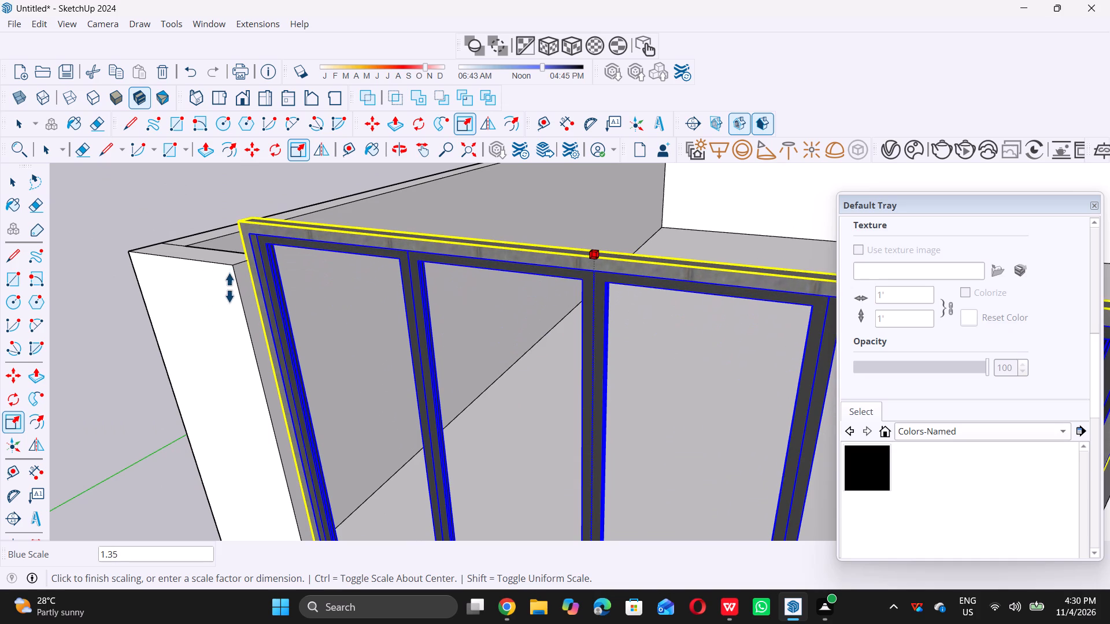
pyautogui.click(228, 266)
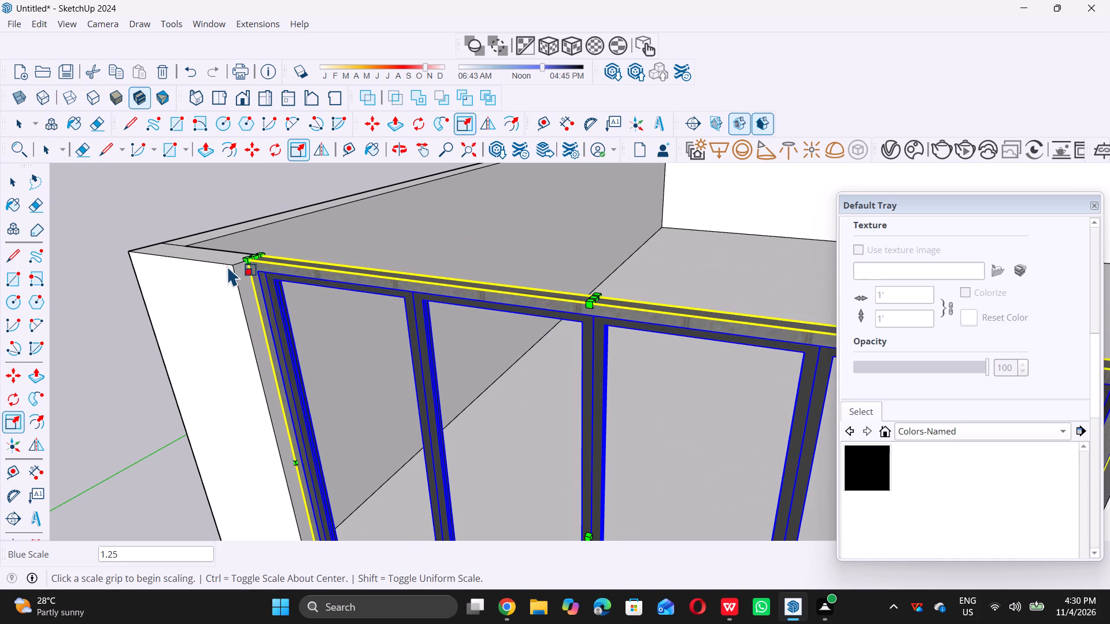
pyautogui.press('space')
pyautogui.scroll(-16, 229, 266)
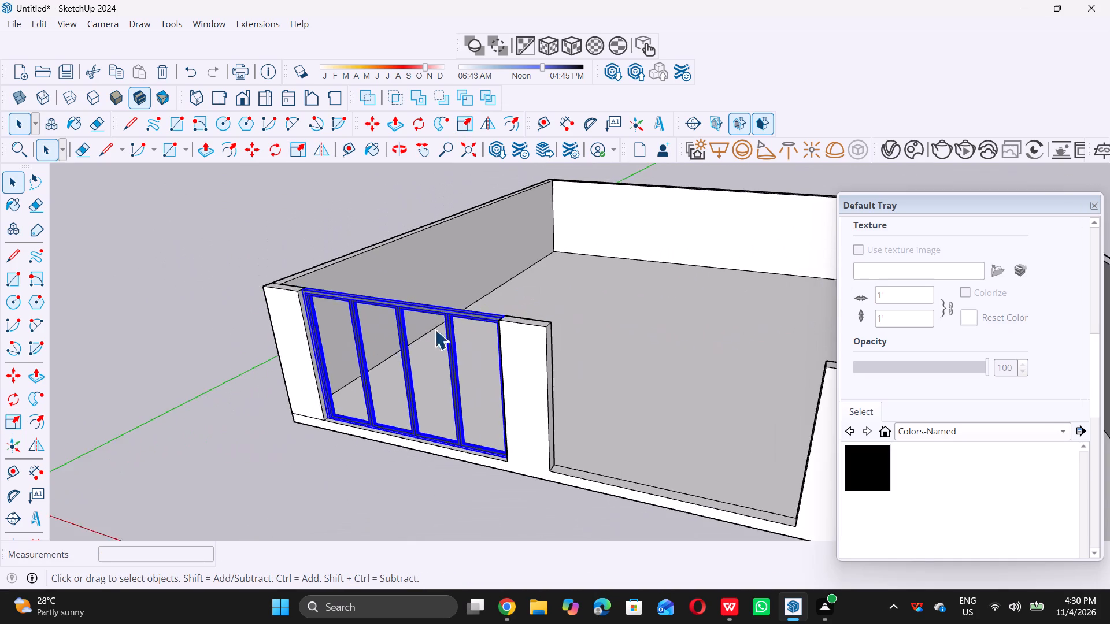
pyautogui.scroll(-3, 435, 329)
pyautogui.click(290, 480)
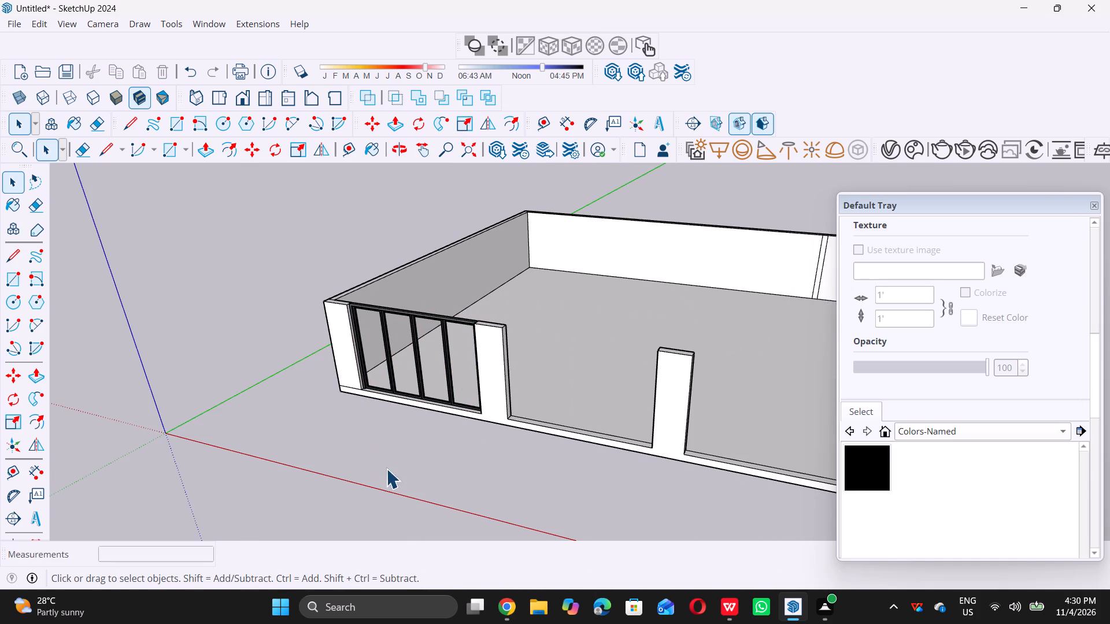
# Copy the fitted window by its bottom corner 18' along the front wall into the second opening, at the jamb base's midpoint.
pyautogui.moveTo(386, 470); pyautogui.dragTo(406, 451, button='middle')
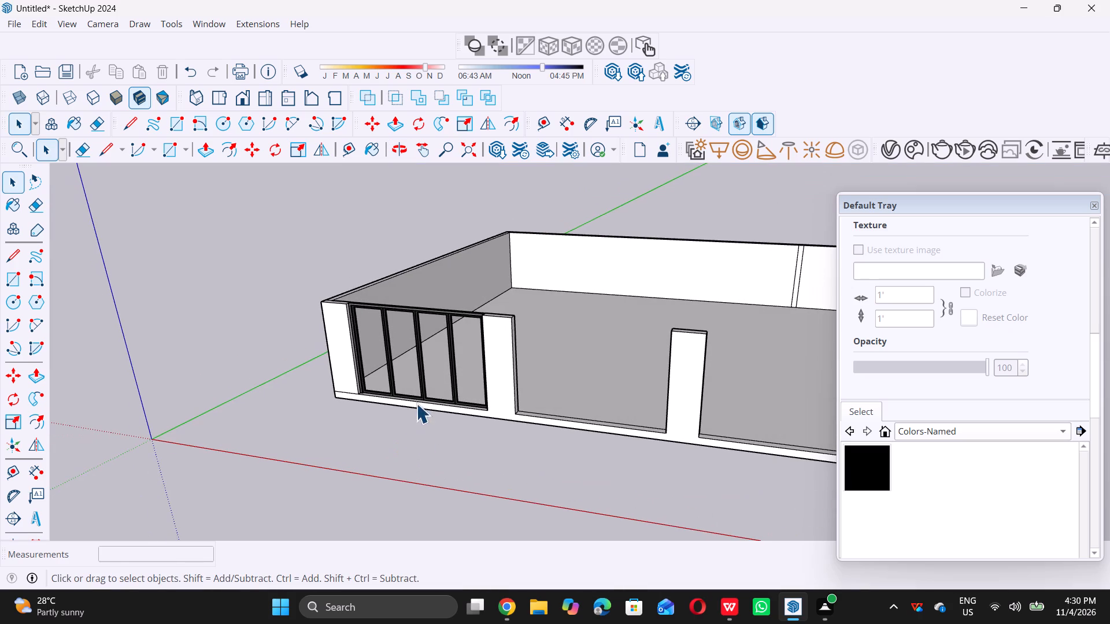
pyautogui.scroll(18, 357, 402)
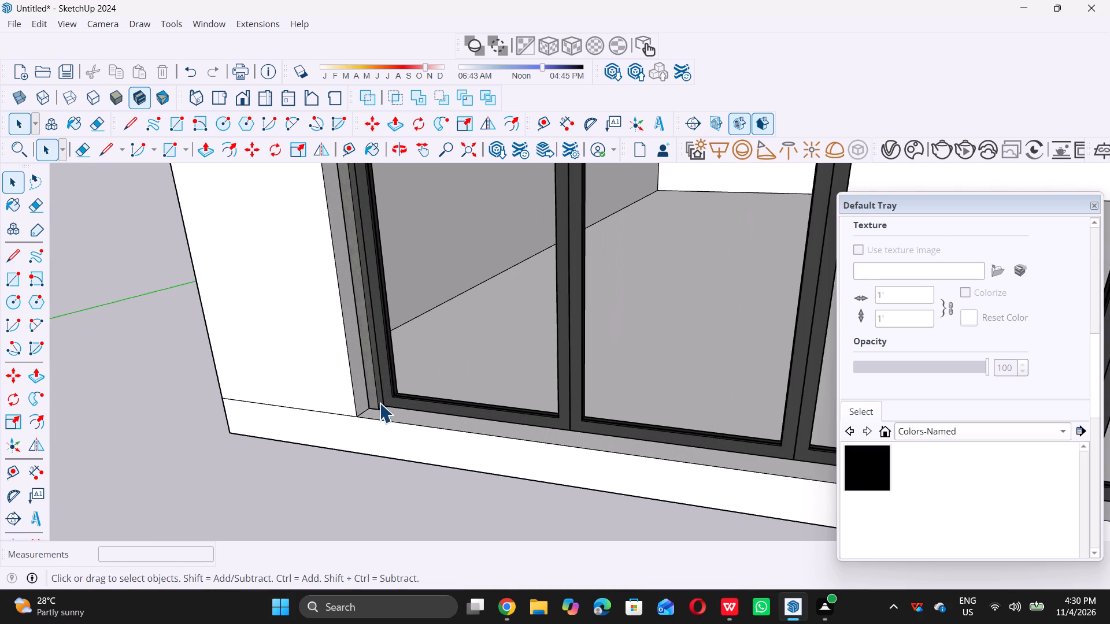
pyautogui.click(379, 403)
pyautogui.press('m')
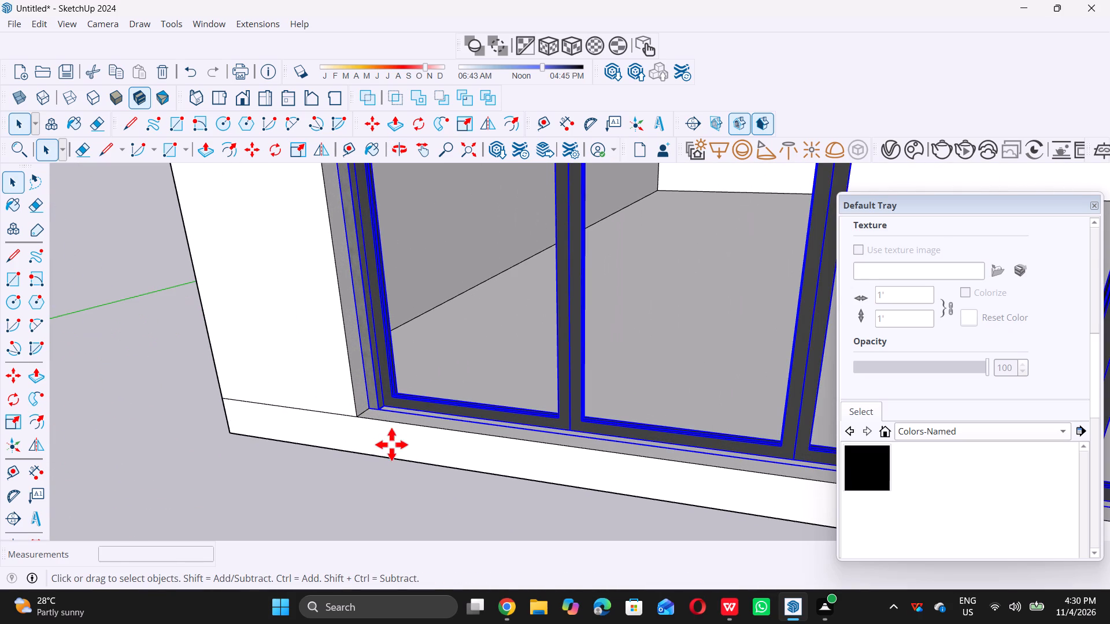
pyautogui.click(367, 409)
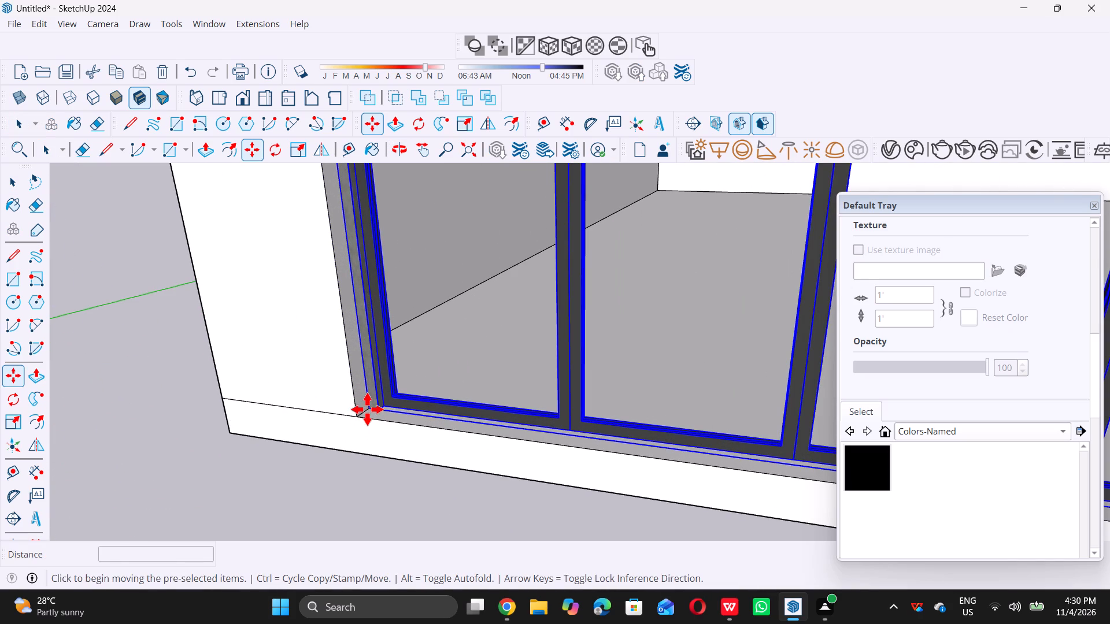
pyautogui.scroll(-10, 450, 438)
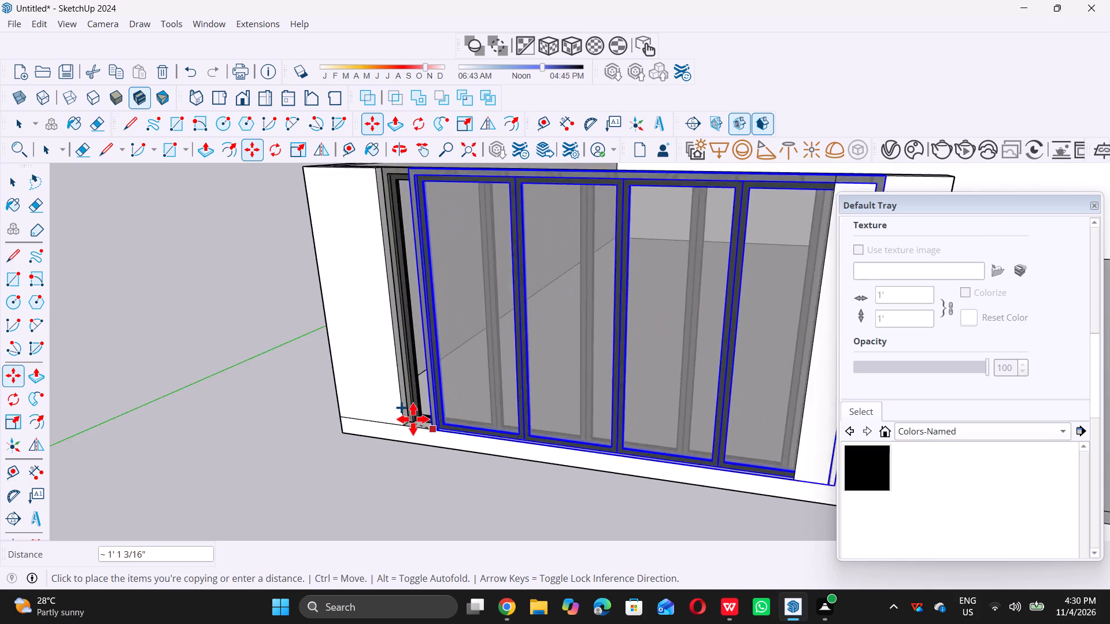
pyautogui.scroll(-14, 413, 419)
pyautogui.scroll(6, 567, 441)
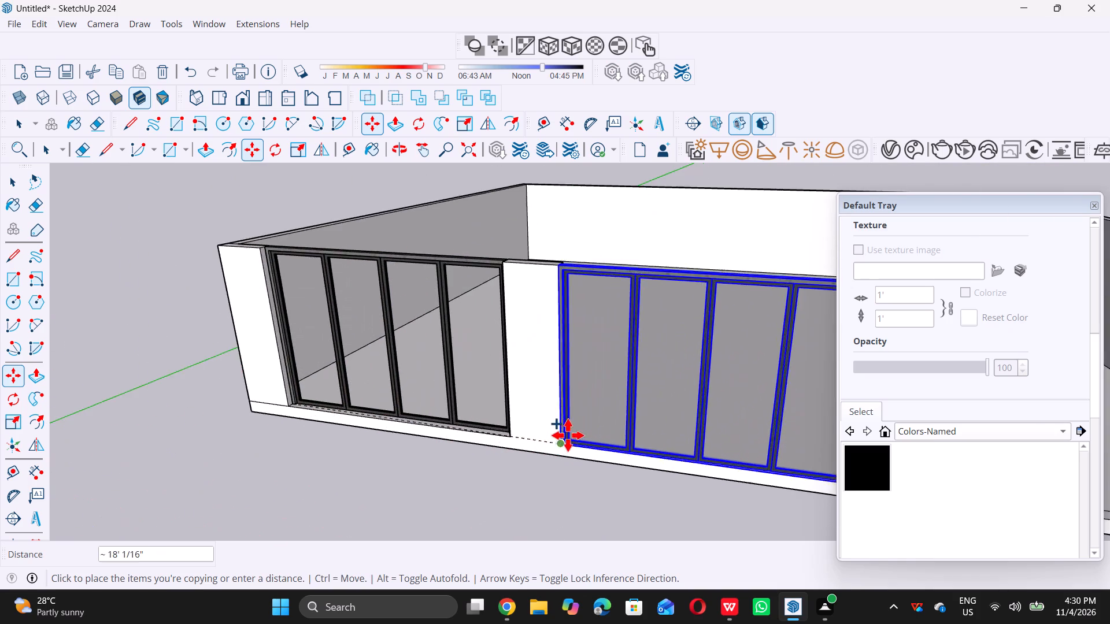
pyautogui.scroll(14, 568, 432)
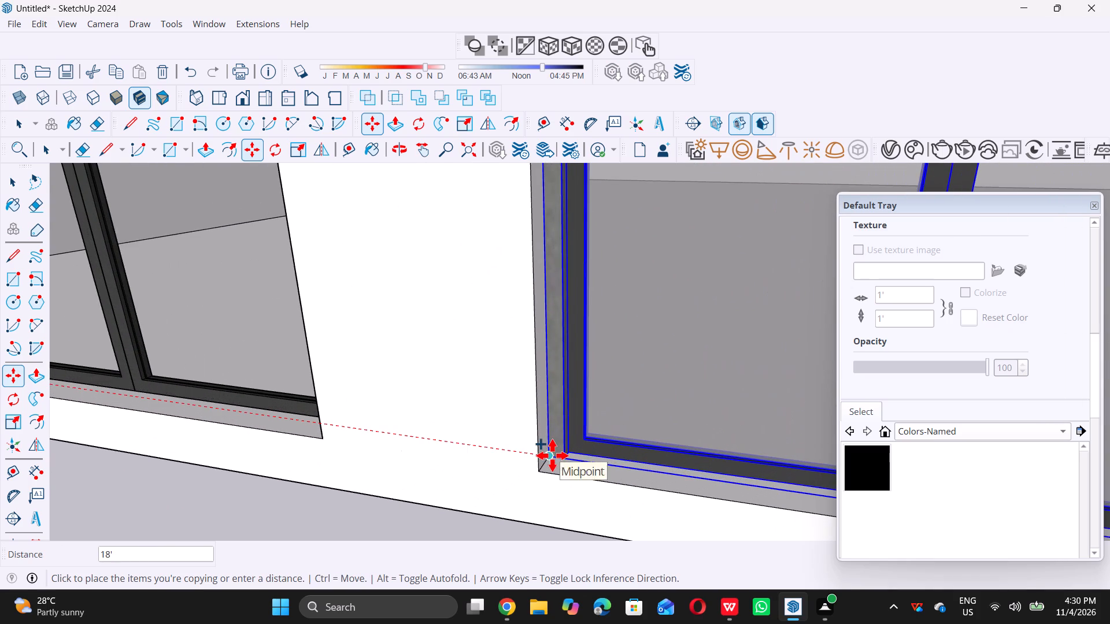
pyautogui.click(552, 455)
# Copy the second window by its bottom corner another 18' along the front wall into the third opening, at the jamb base's midpoint.
pyautogui.tripleClick(550, 455)
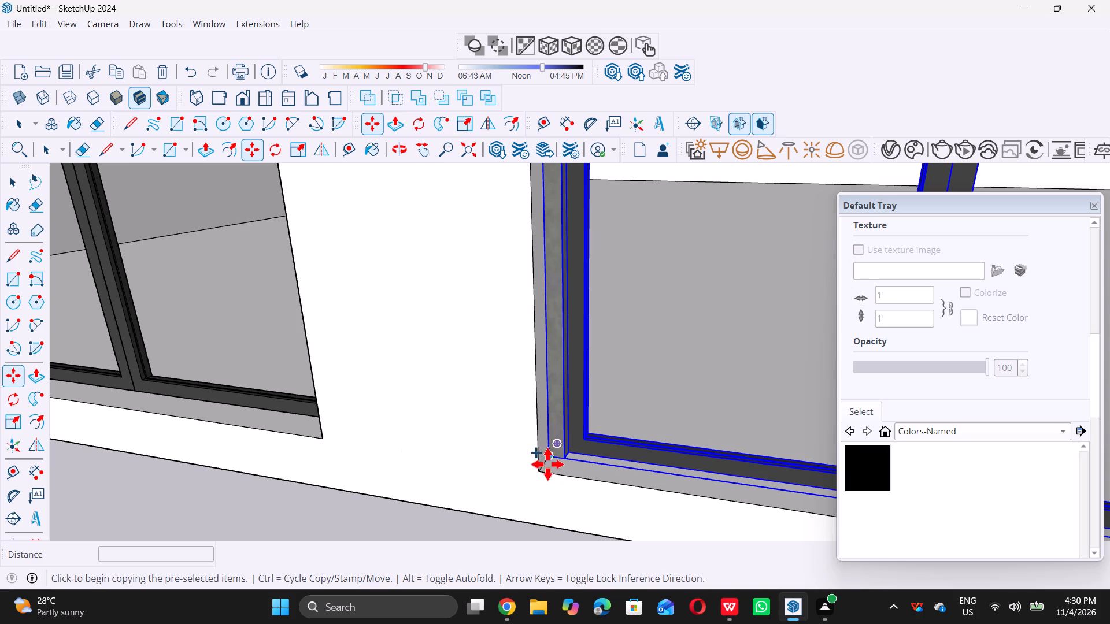
pyautogui.doubleClick(546, 457)
pyautogui.scroll(-3, 617, 474)
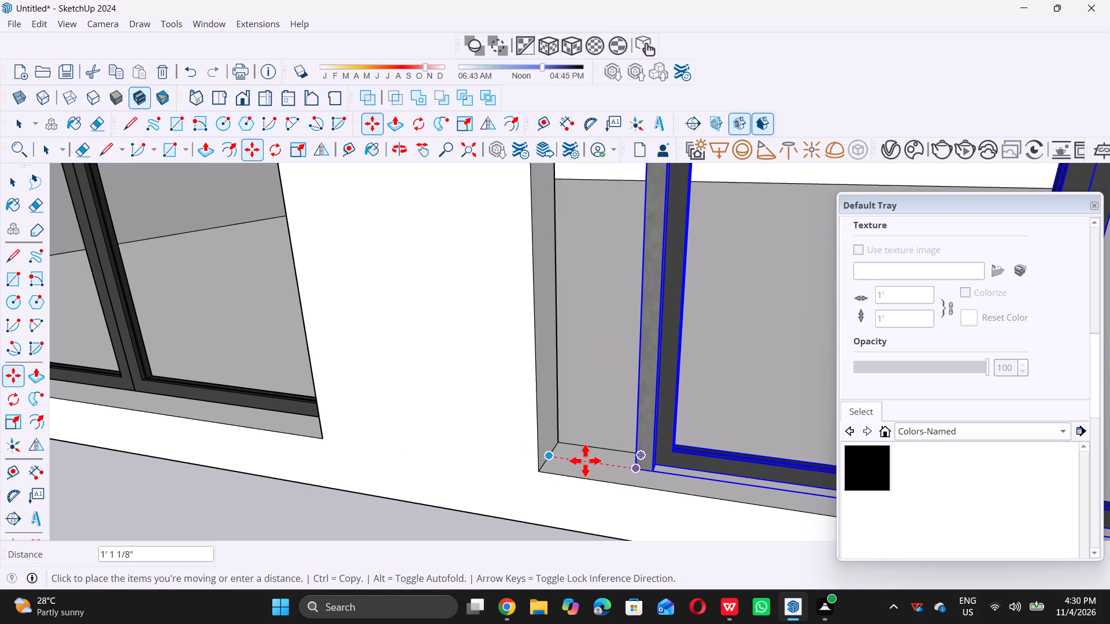
pyautogui.scroll(-13, 585, 460)
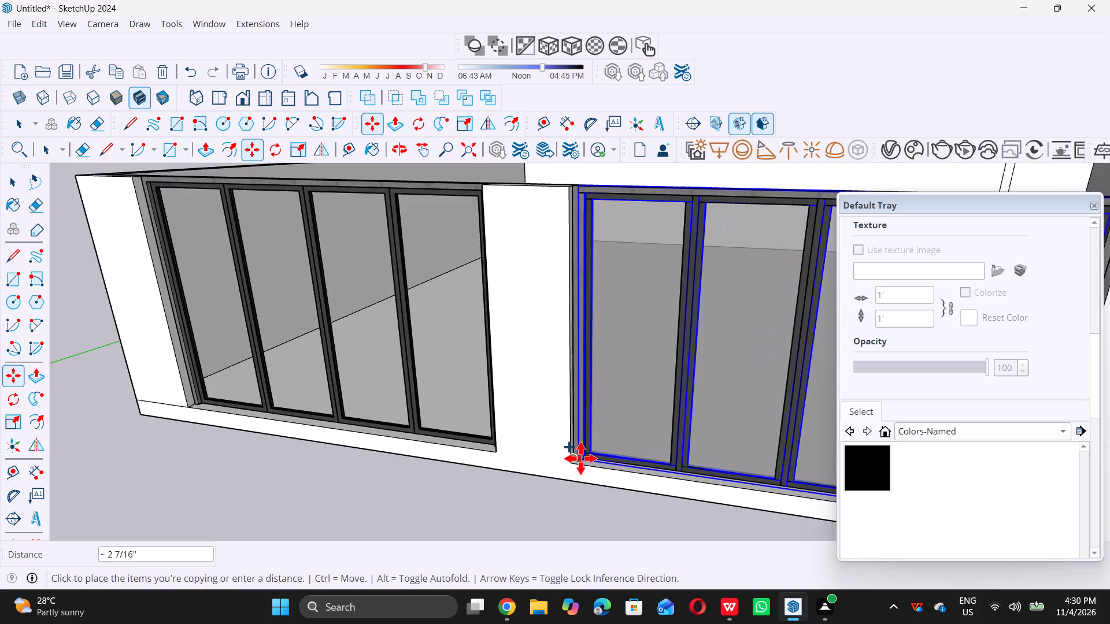
pyautogui.scroll(-14, 580, 458)
pyautogui.scroll(7, 733, 469)
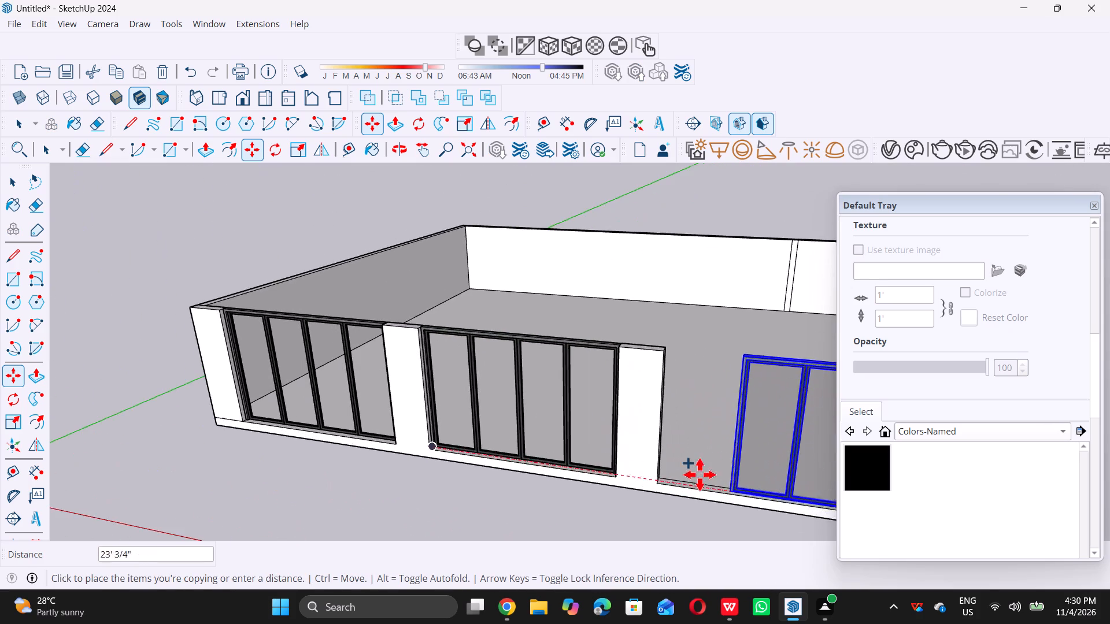
pyautogui.scroll(8, 700, 474)
pyautogui.moveTo(658, 481); pyautogui.dragTo(636, 491, button='middle')
pyautogui.middleClick(636, 491)
pyautogui.scroll(6, 635, 490)
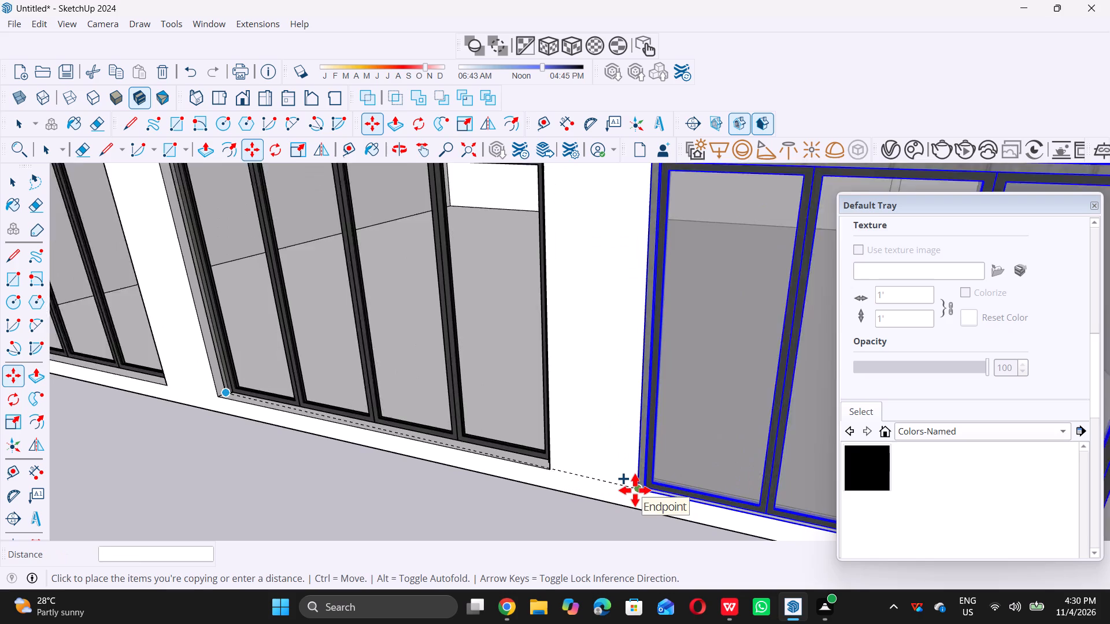
pyautogui.scroll(18, 640, 486)
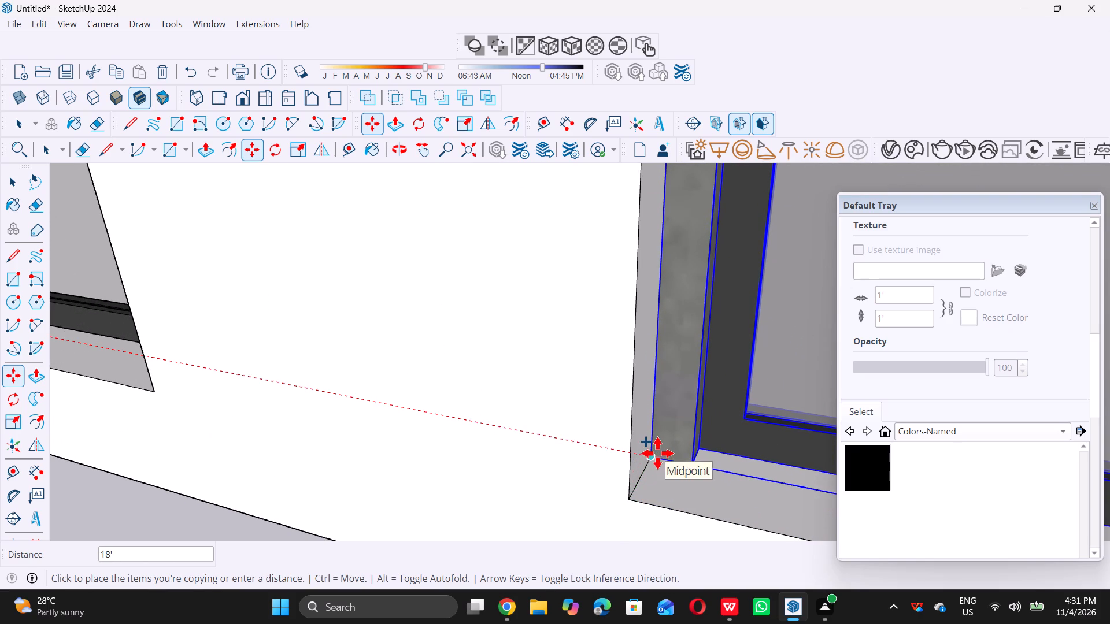
pyautogui.click(657, 452)
pyautogui.press('space')
pyautogui.scroll(-6, 657, 452)
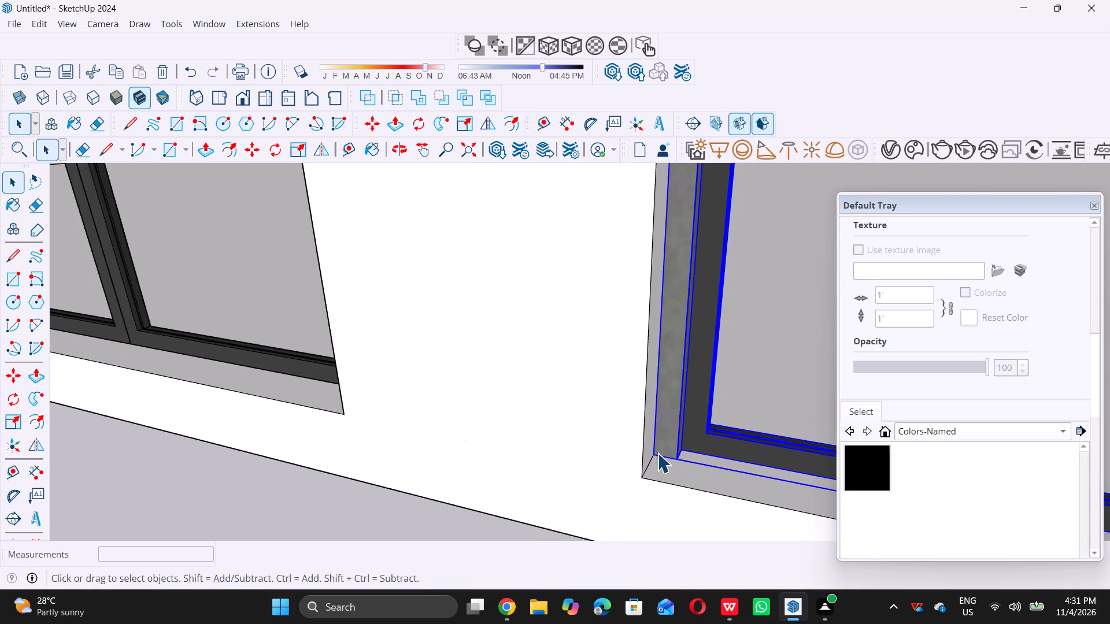
pyautogui.scroll(-18, 657, 453)
pyautogui.click(511, 514)
pyautogui.scroll(-6, 511, 514)
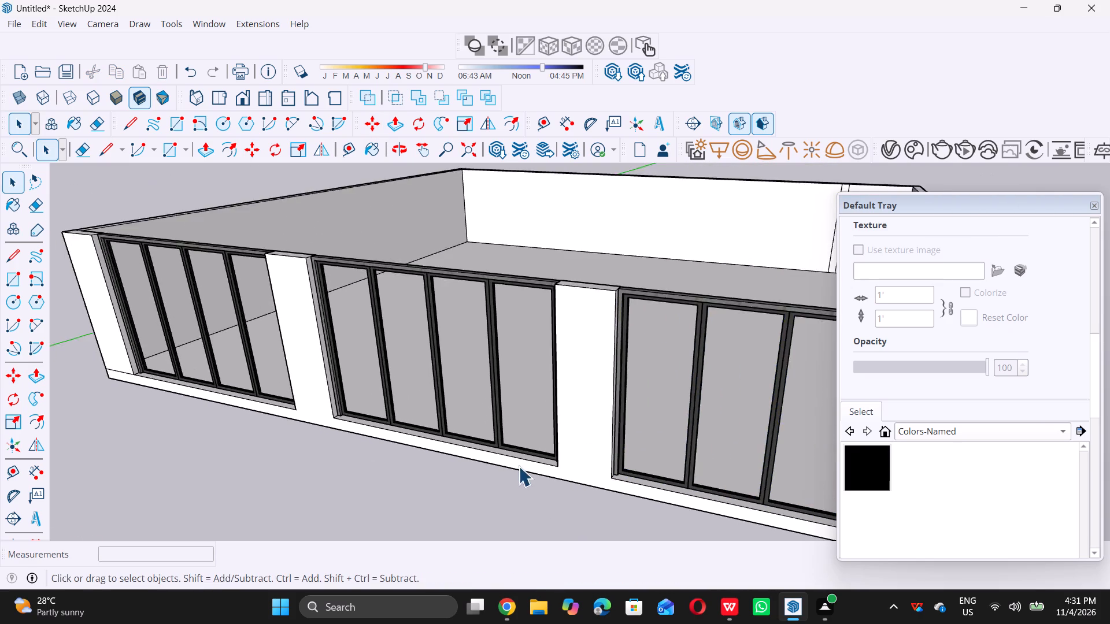
pyautogui.scroll(-13, 519, 466)
# Push/Pull the top face of the front wall's corner segment beside the first window up by 3'.
pyautogui.moveTo(578, 507); pyautogui.dragTo(582, 458, button='middle')
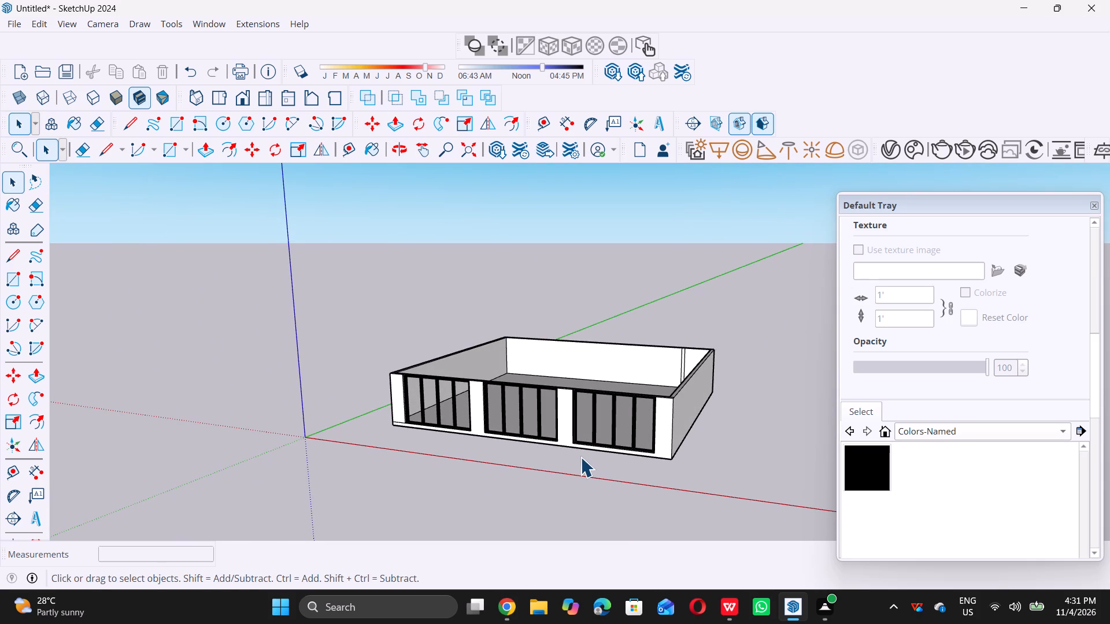
pyautogui.moveTo(386, 367); pyautogui.dragTo(386, 494, button='middle')
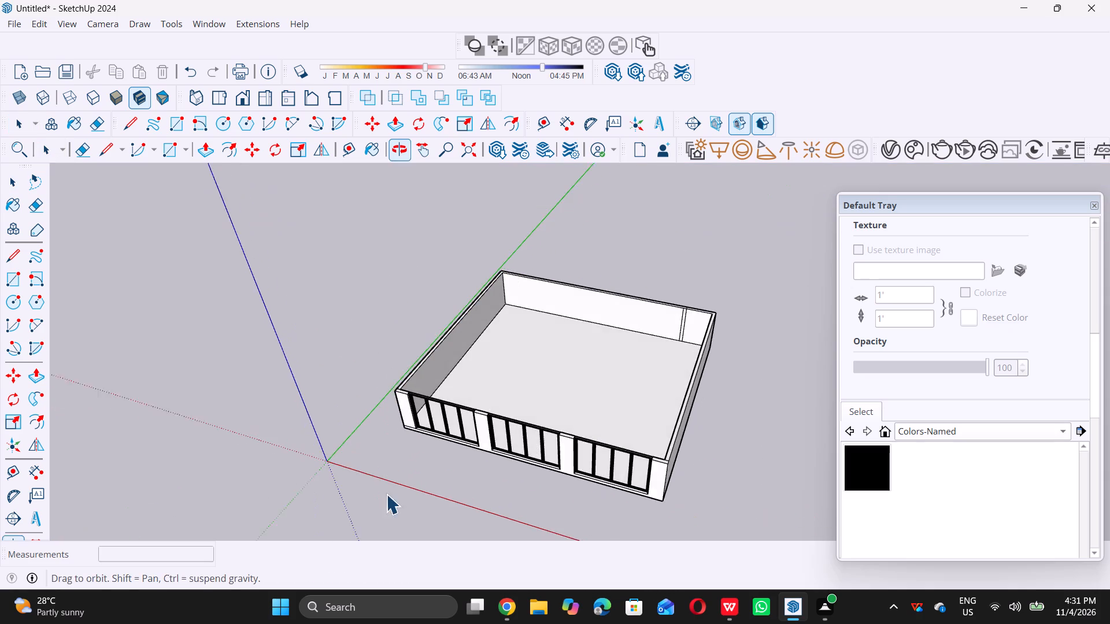
pyautogui.scroll(18, 396, 395)
pyautogui.scroll(4, 416, 389)
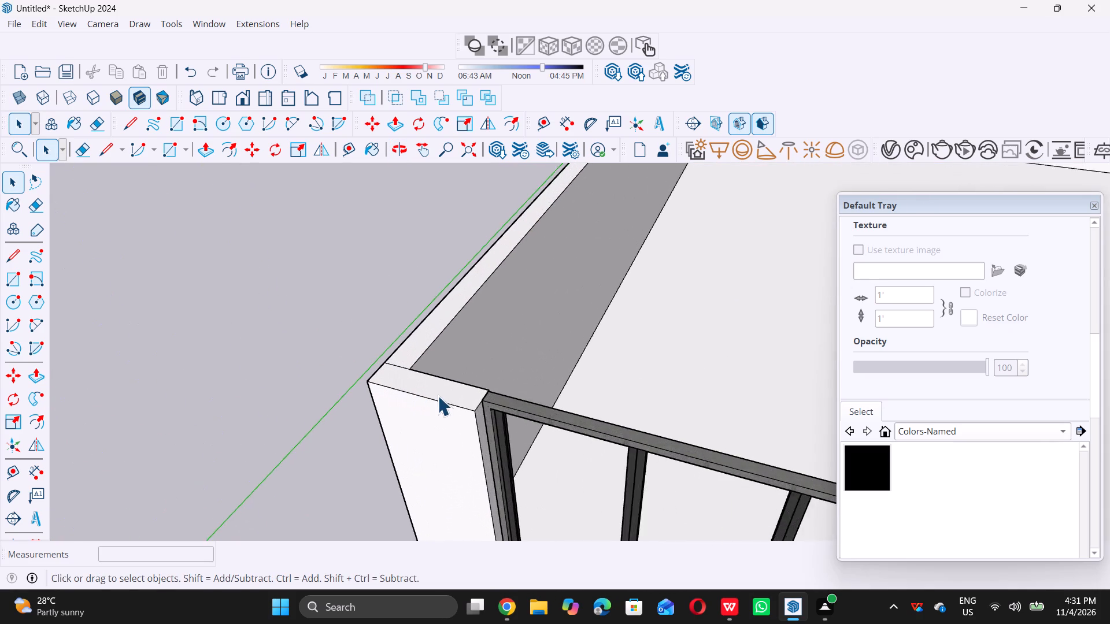
pyautogui.scroll(14, 447, 403)
pyautogui.doubleClick(447, 392)
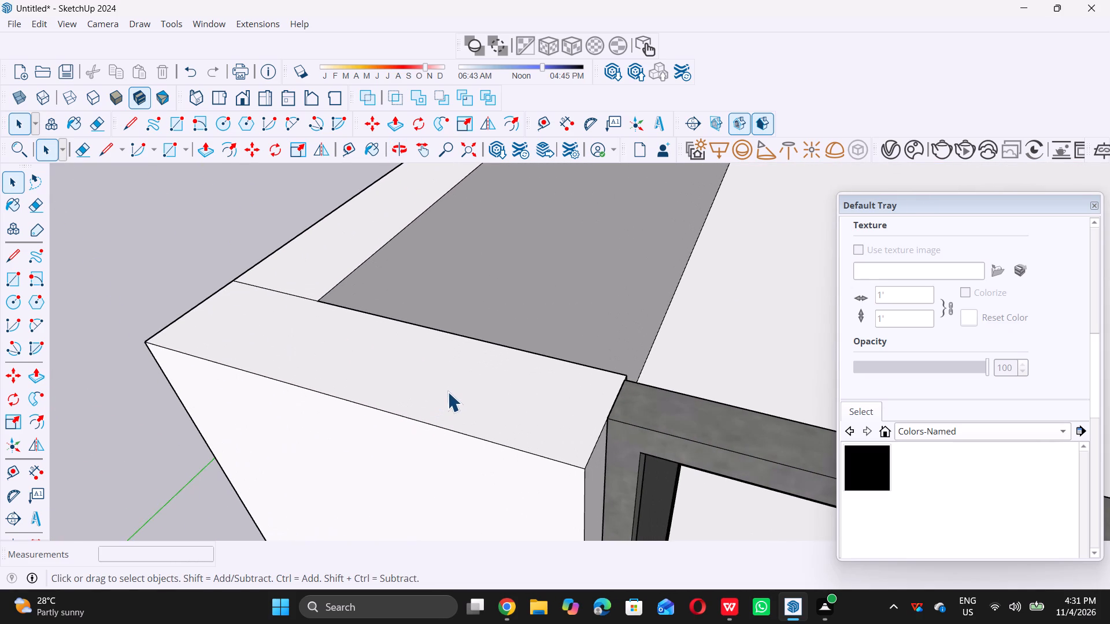
pyautogui.press('p')
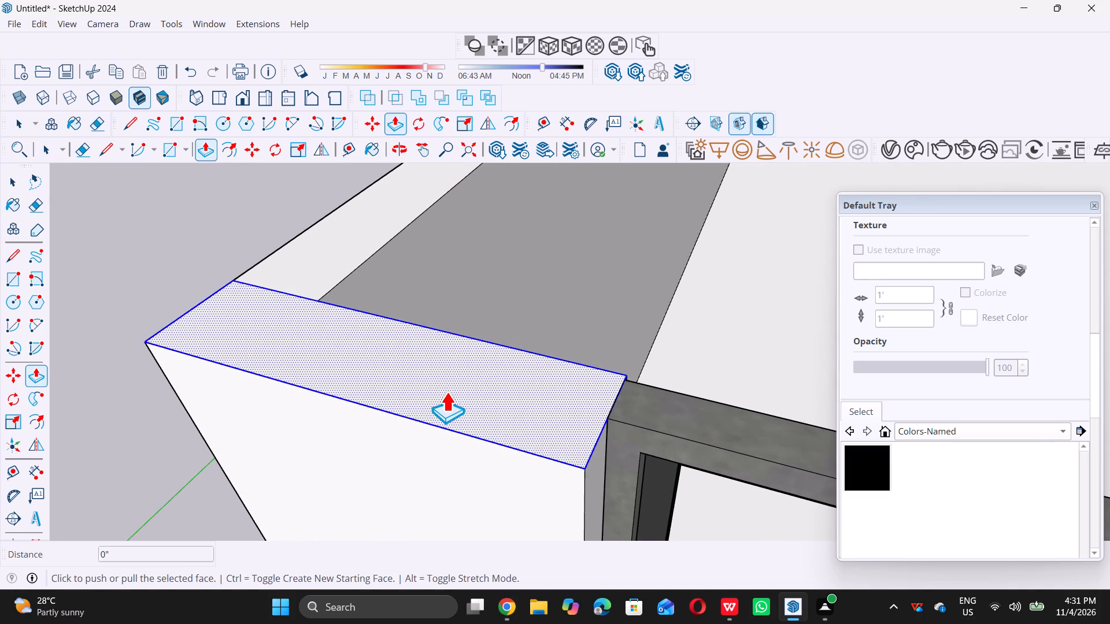
pyautogui.click(446, 392)
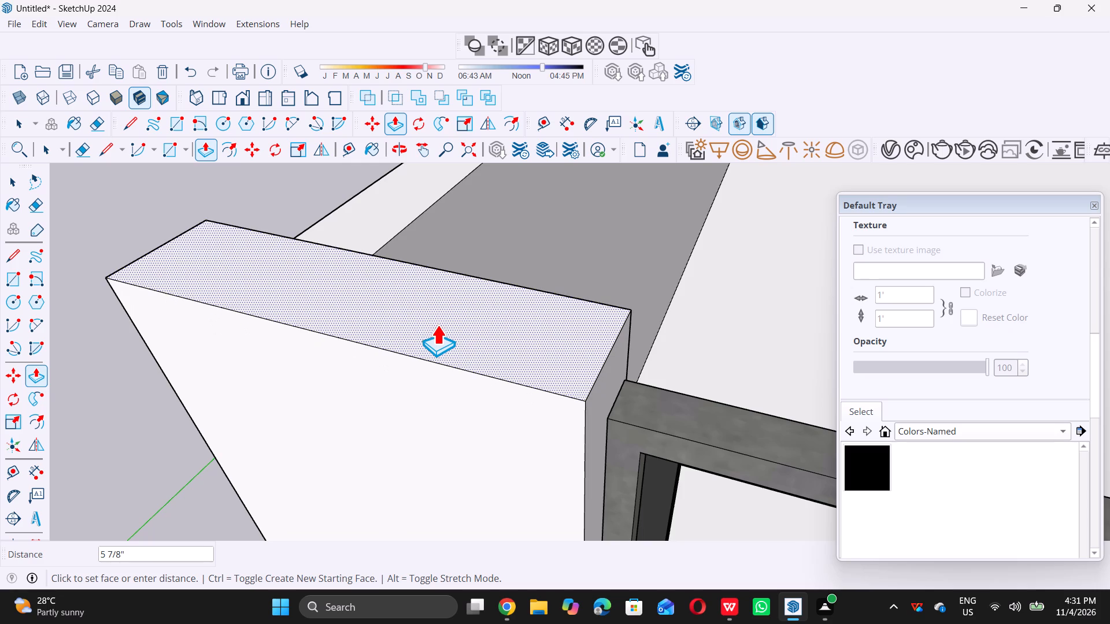
pyautogui.press('3')
pyautogui.press("'")
pyautogui.press('Return')
pyautogui.press('space')
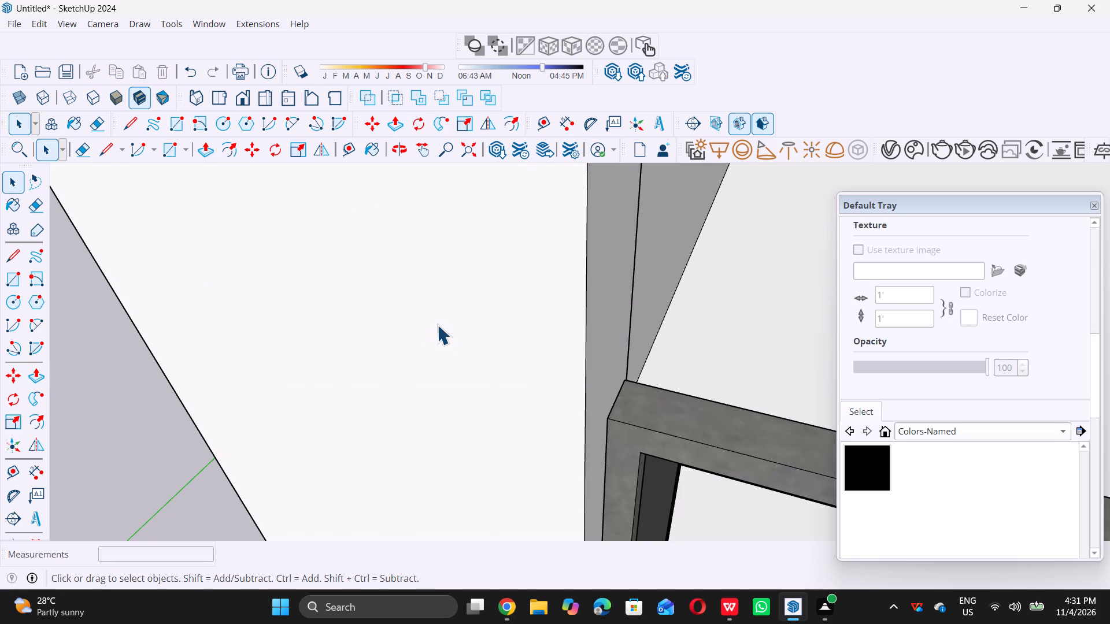
# Draw a line on the raised segment's jamb face from the window frame's top corner to the outer front edge.
pyautogui.scroll(-20, 437, 325)
pyautogui.scroll(-6, 437, 325)
pyautogui.moveTo(504, 426); pyautogui.dragTo(494, 335, button='middle')
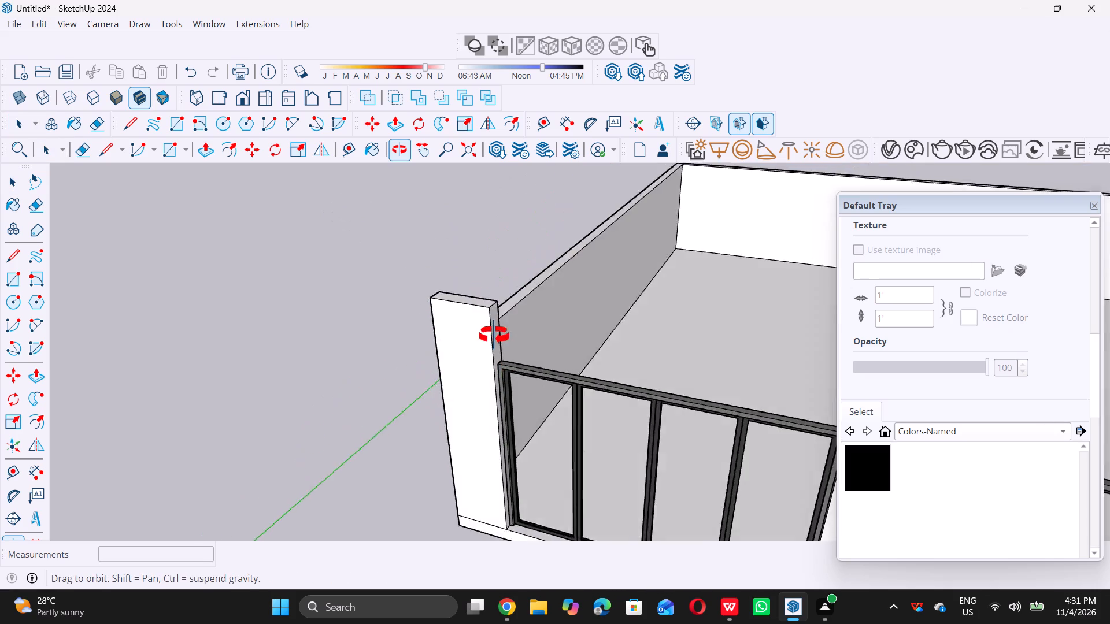
pyautogui.moveTo(494, 335); pyautogui.dragTo(479, 317, button='middle')
pyautogui.scroll(12, 497, 322)
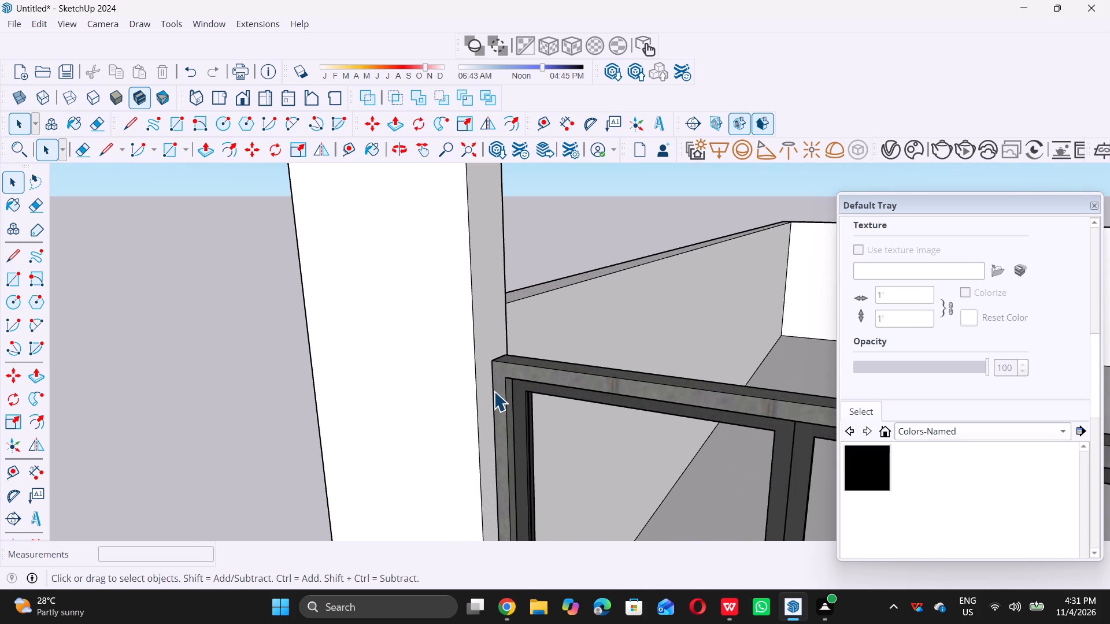
pyautogui.press('l')
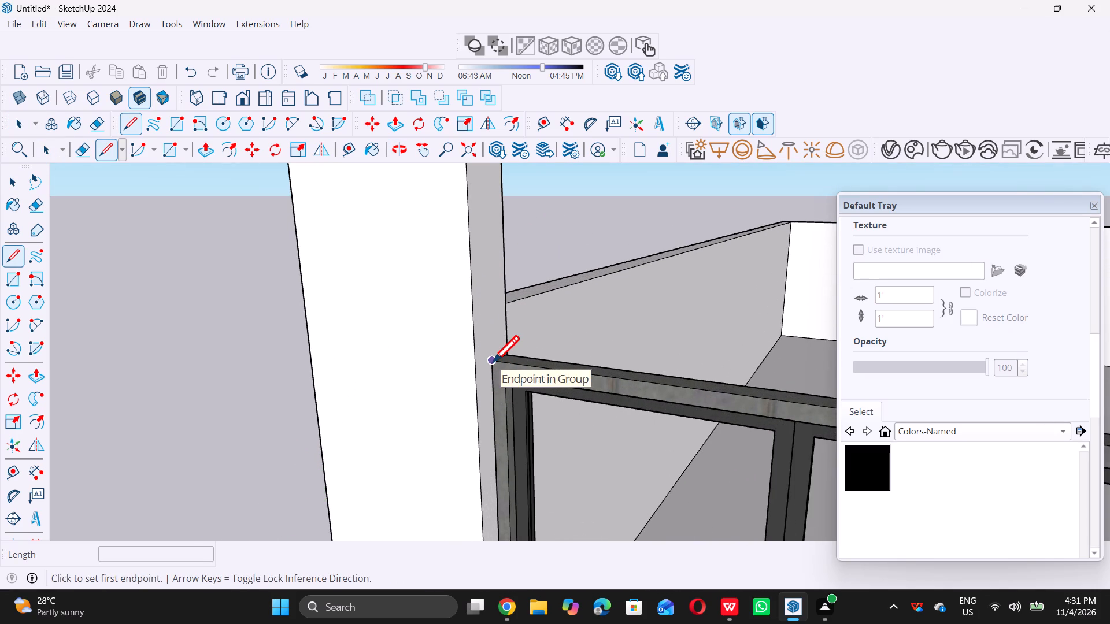
pyautogui.click(493, 361)
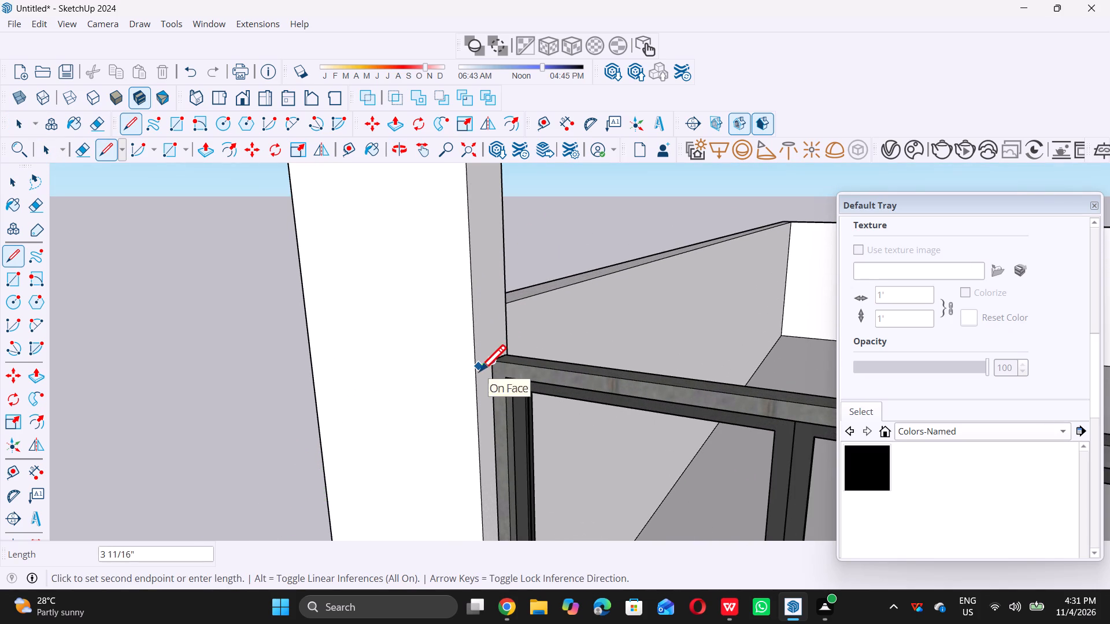
pyautogui.click(476, 372)
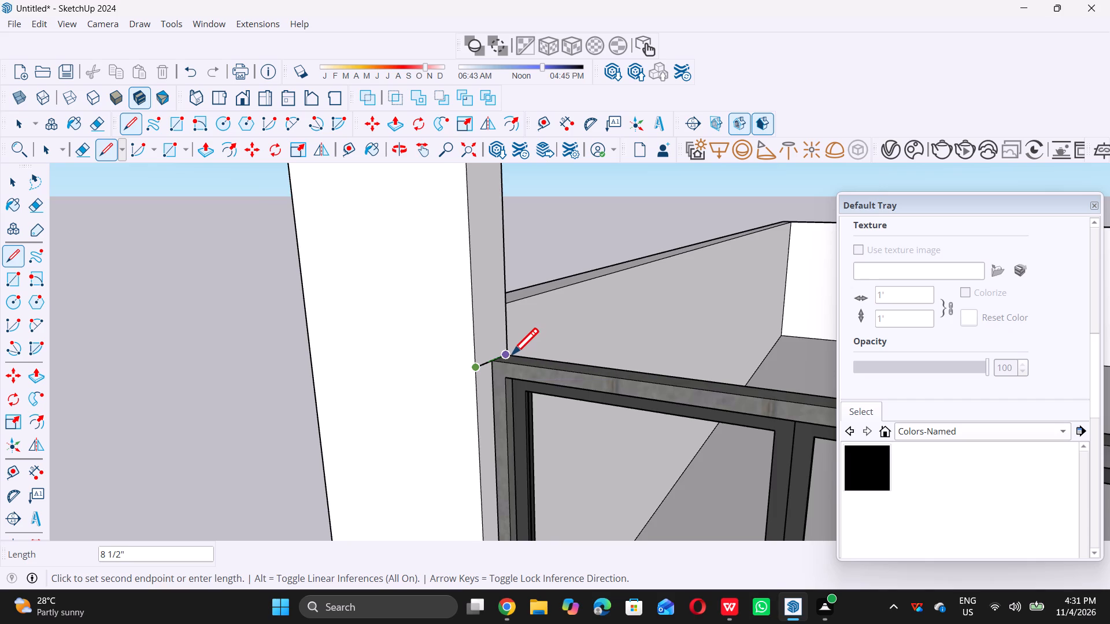
pyautogui.scroll(7, 511, 354)
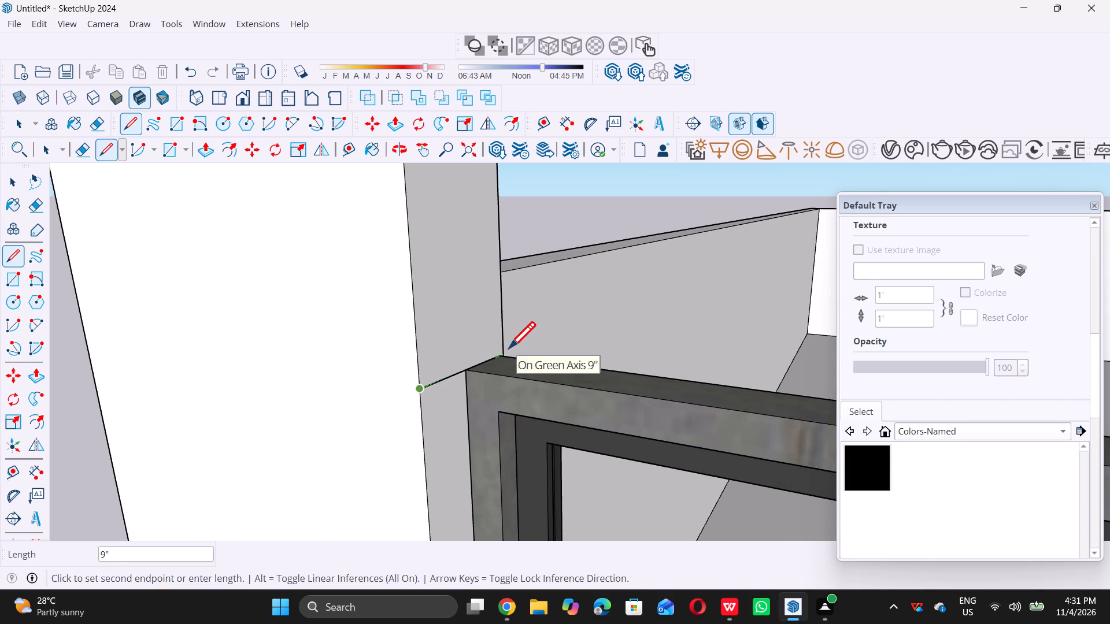
pyautogui.press('space')
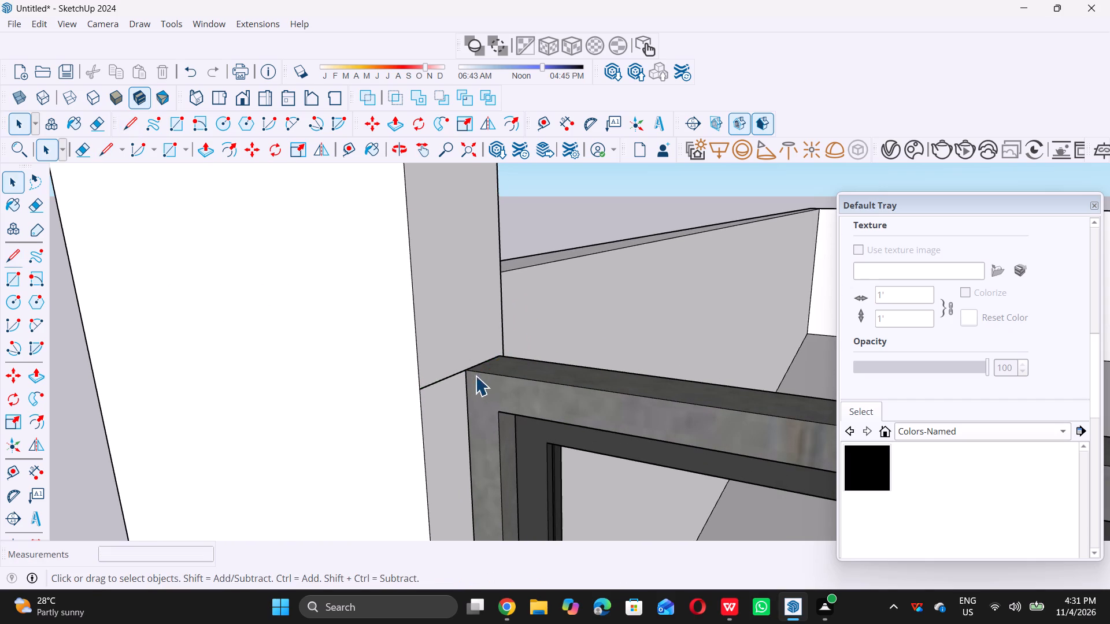
# Draw a 9" line across the full jamb face, parallel to the green axis and just above the window frame's top.
pyautogui.moveTo(475, 337); pyautogui.dragTo(458, 406, button='middle')
pyautogui.scroll(6, 461, 407)
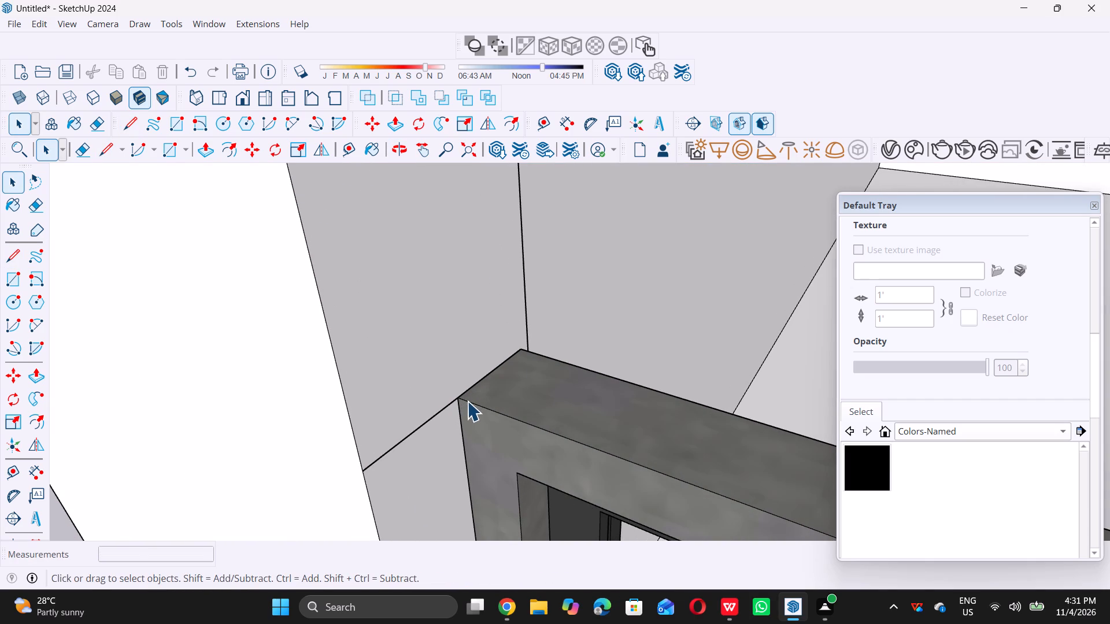
pyautogui.press('l')
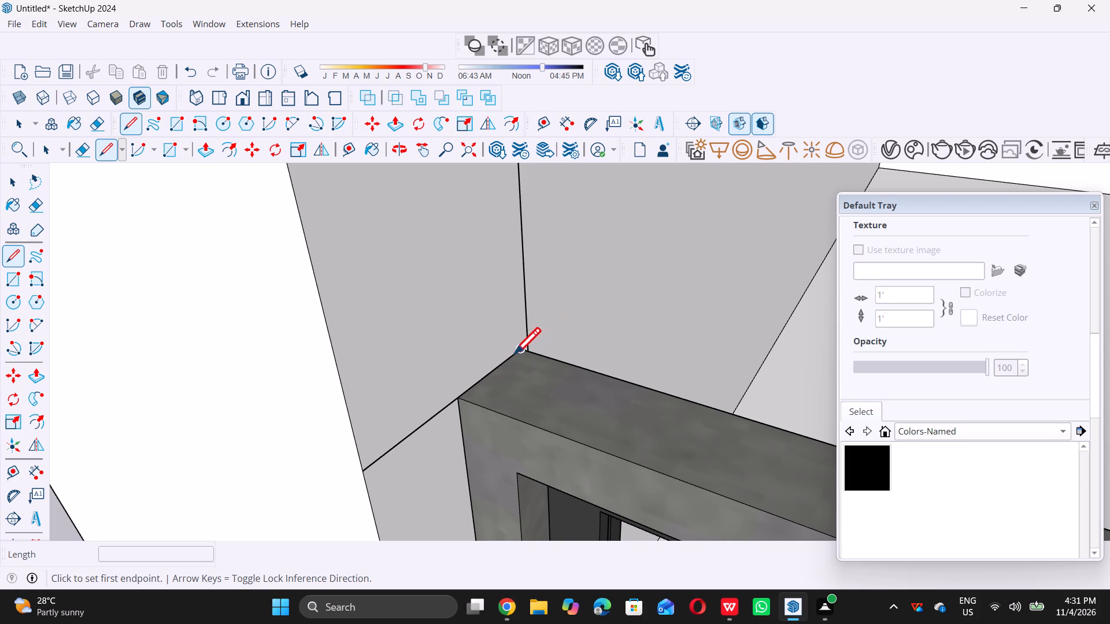
pyautogui.moveTo(550, 360); pyautogui.dragTo(353, 417, button='middle')
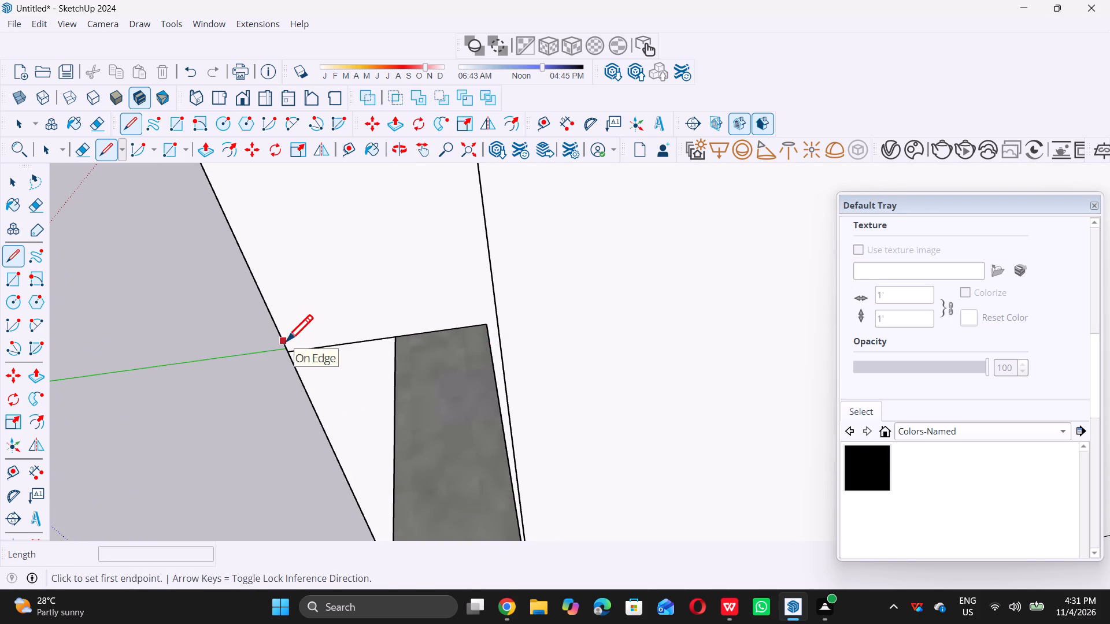
pyautogui.click(286, 341)
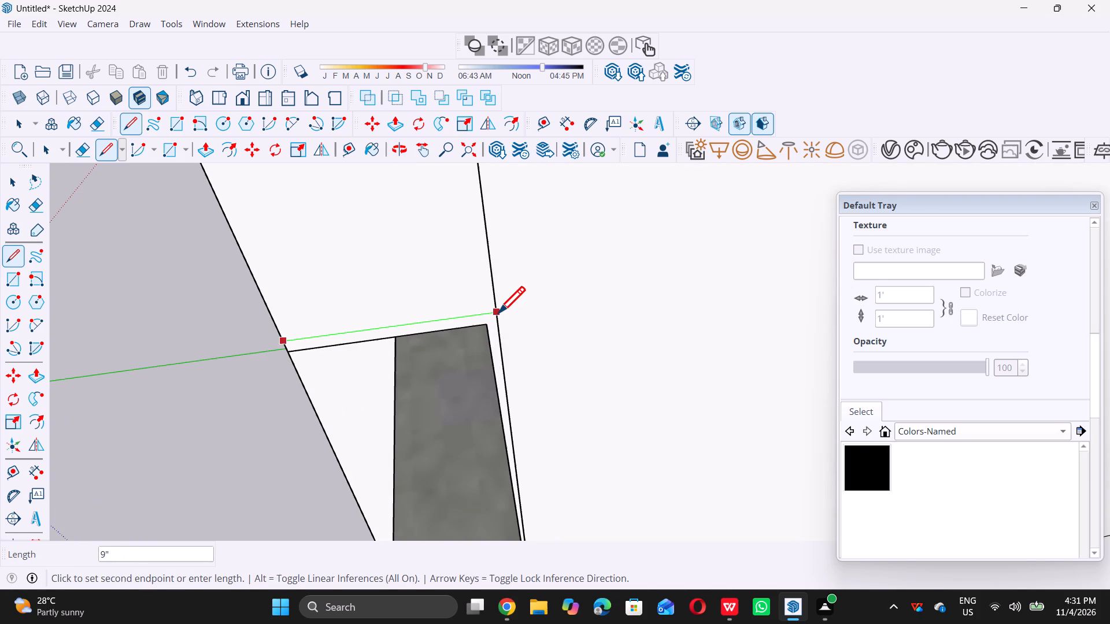
pyautogui.click(498, 313)
pyautogui.press('space')
# Push/Pull the jamb face above the line about 54' over all three windows to the front wall's far corner.
pyautogui.scroll(-4, 519, 307)
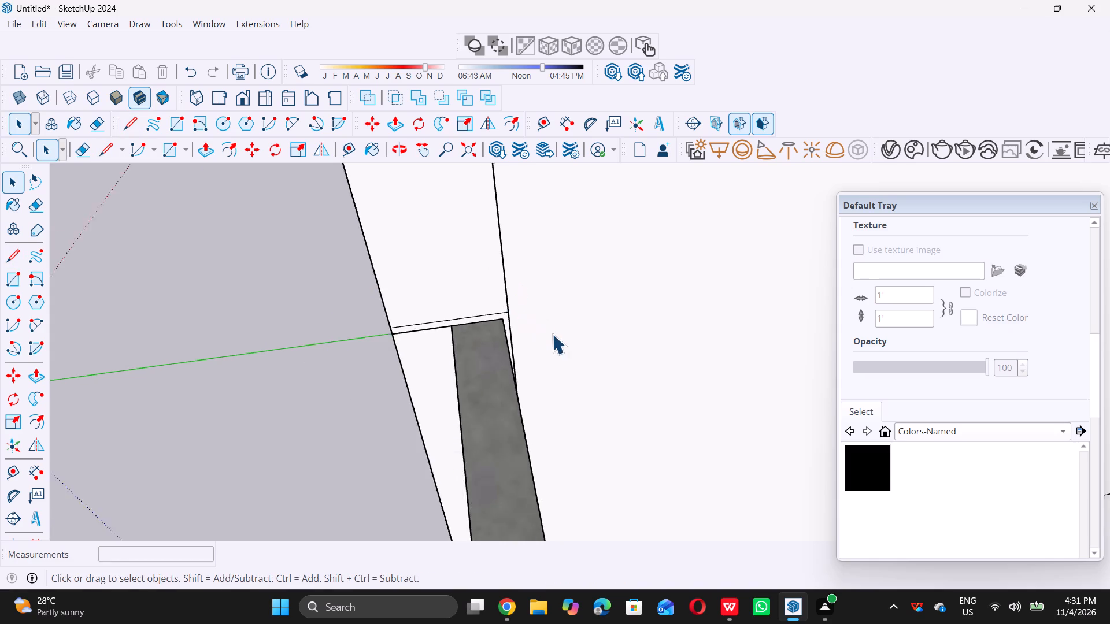
pyautogui.scroll(-17, 552, 334)
pyautogui.moveTo(504, 444); pyautogui.dragTo(675, 369, button='middle')
pyautogui.scroll(-2, 656, 366)
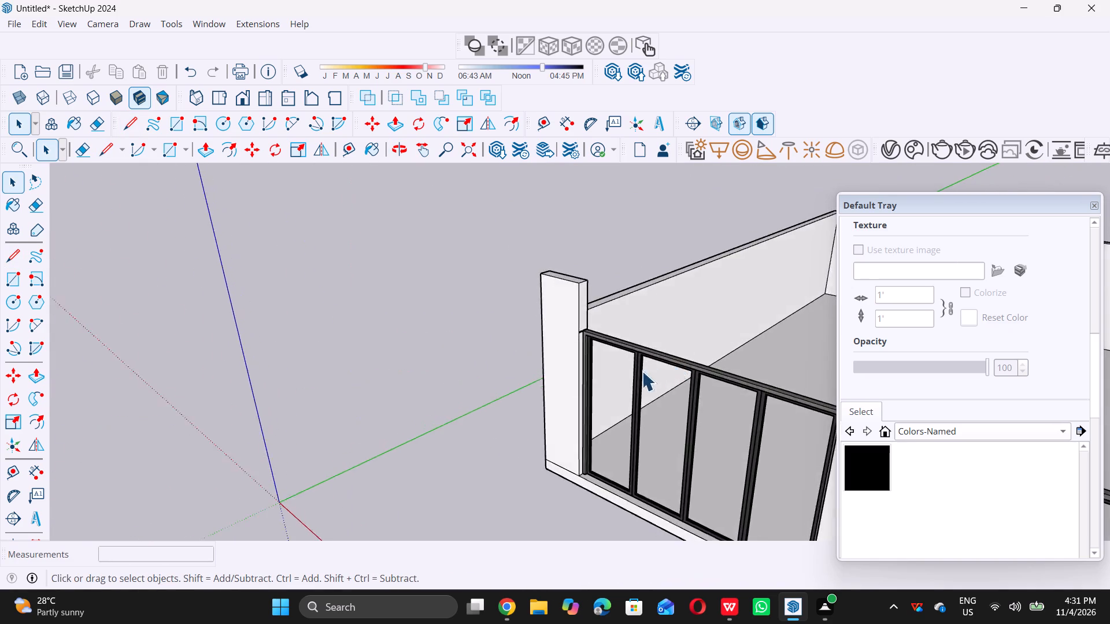
pyautogui.scroll(-11, 642, 371)
pyautogui.moveTo(549, 445); pyautogui.dragTo(644, 415, button='middle')
pyautogui.middleClick(644, 415)
pyautogui.scroll(-8, 591, 409)
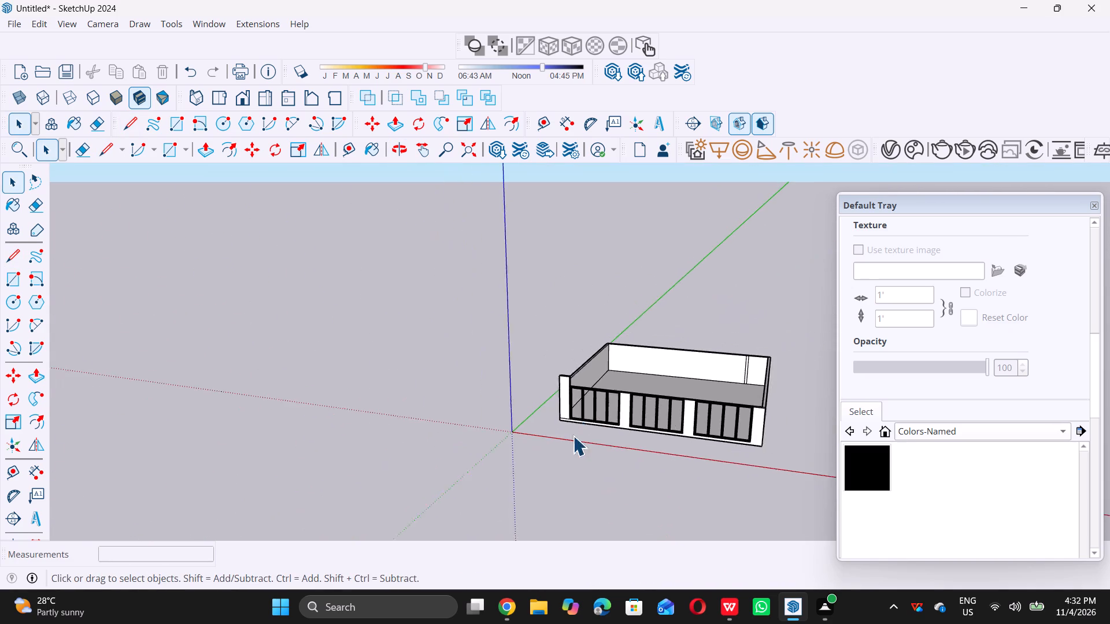
pyautogui.scroll(-2, 573, 436)
pyautogui.moveTo(612, 447); pyautogui.dragTo(590, 419, button='middle')
pyautogui.scroll(6, 591, 417)
pyautogui.moveTo(567, 387); pyautogui.dragTo(541, 405, button='middle')
pyautogui.scroll(18, 545, 388)
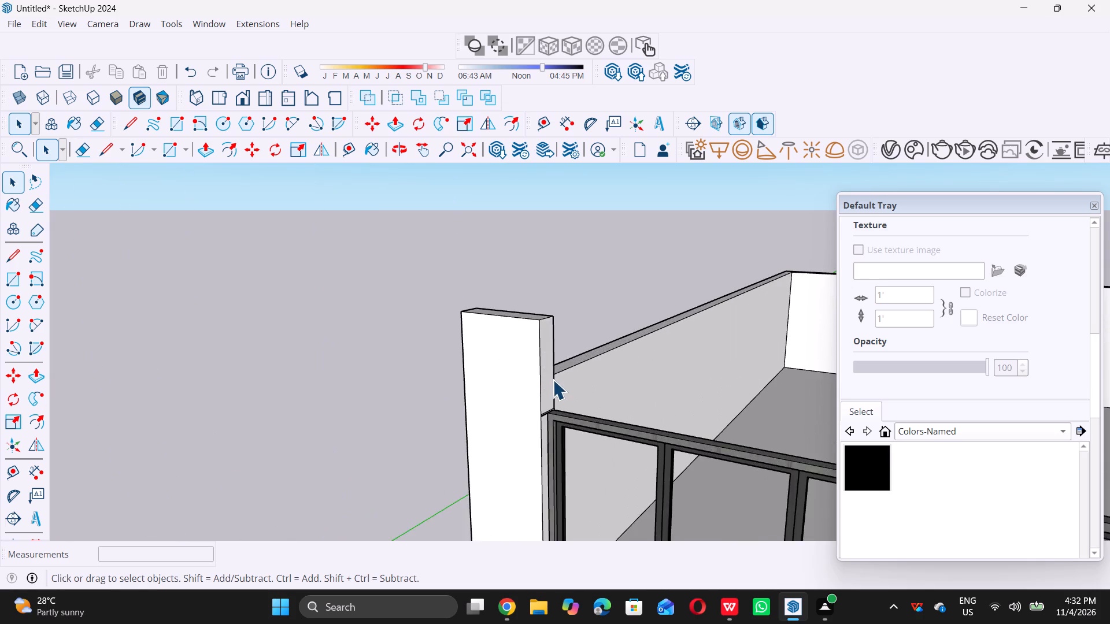
pyautogui.scroll(5, 553, 381)
pyautogui.click(546, 381)
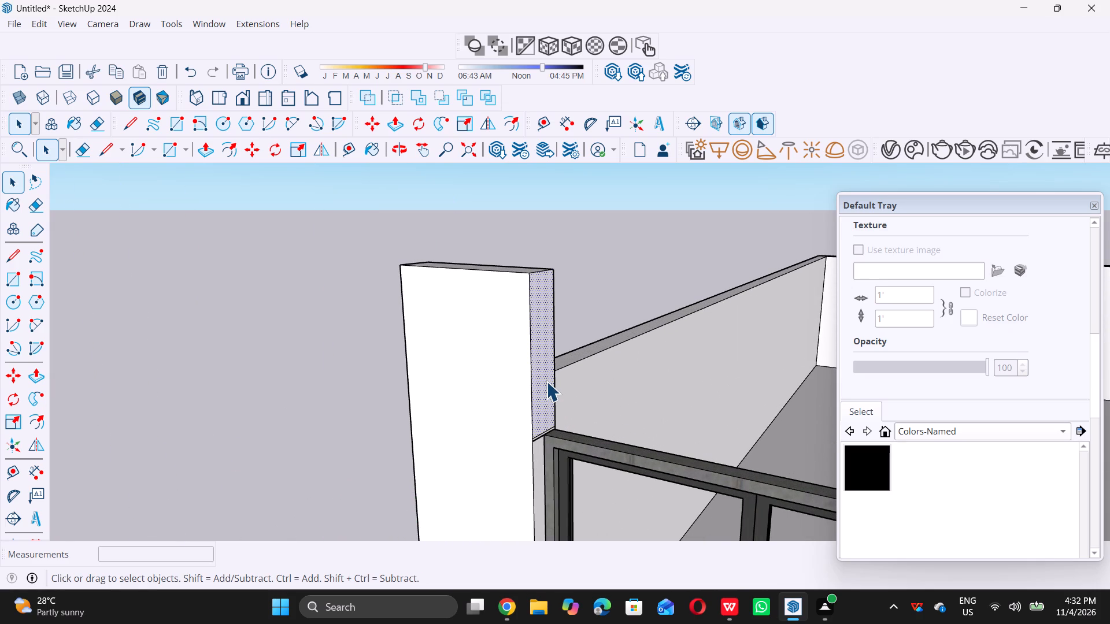
pyautogui.press('p')
pyautogui.click(546, 382)
pyautogui.scroll(-2, 586, 398)
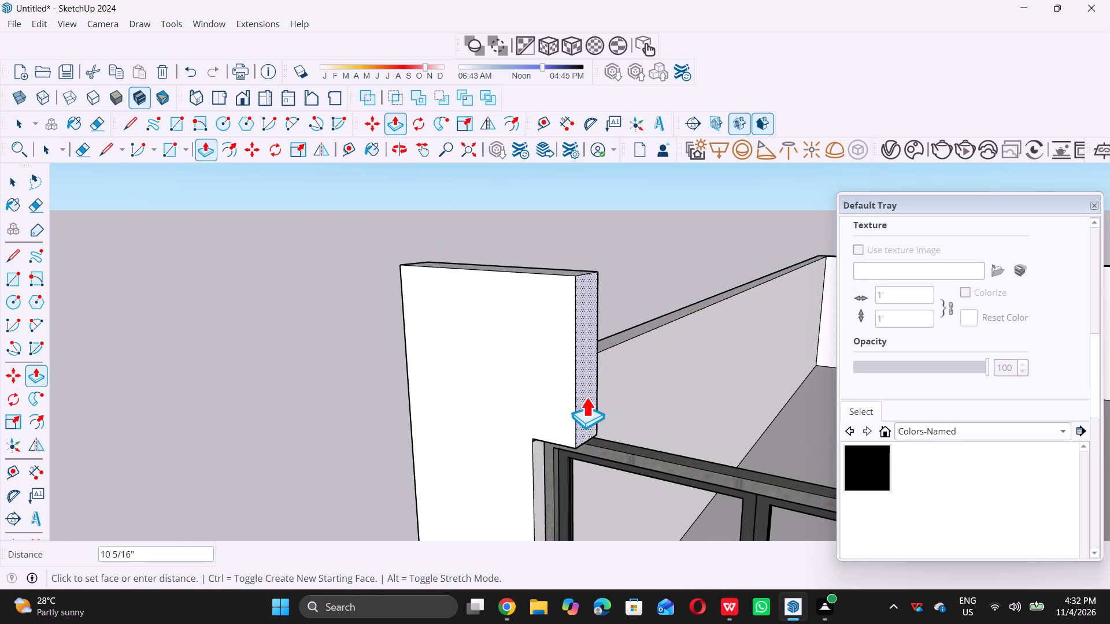
pyautogui.scroll(-20, 586, 397)
pyautogui.scroll(-8, 586, 397)
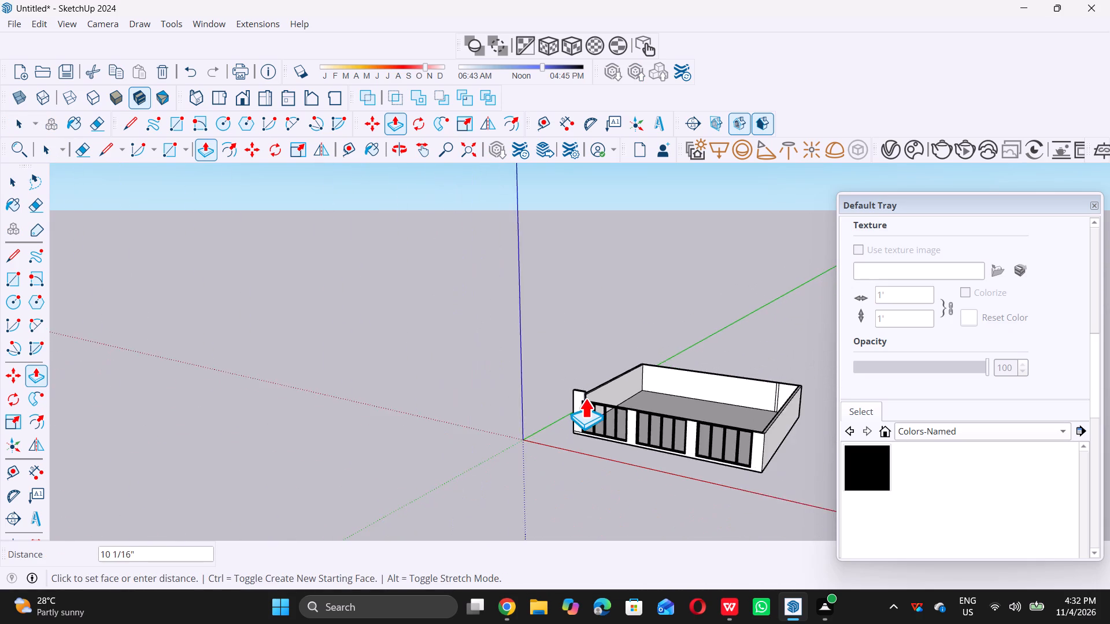
pyautogui.scroll(-3, 585, 398)
pyautogui.scroll(10, 717, 428)
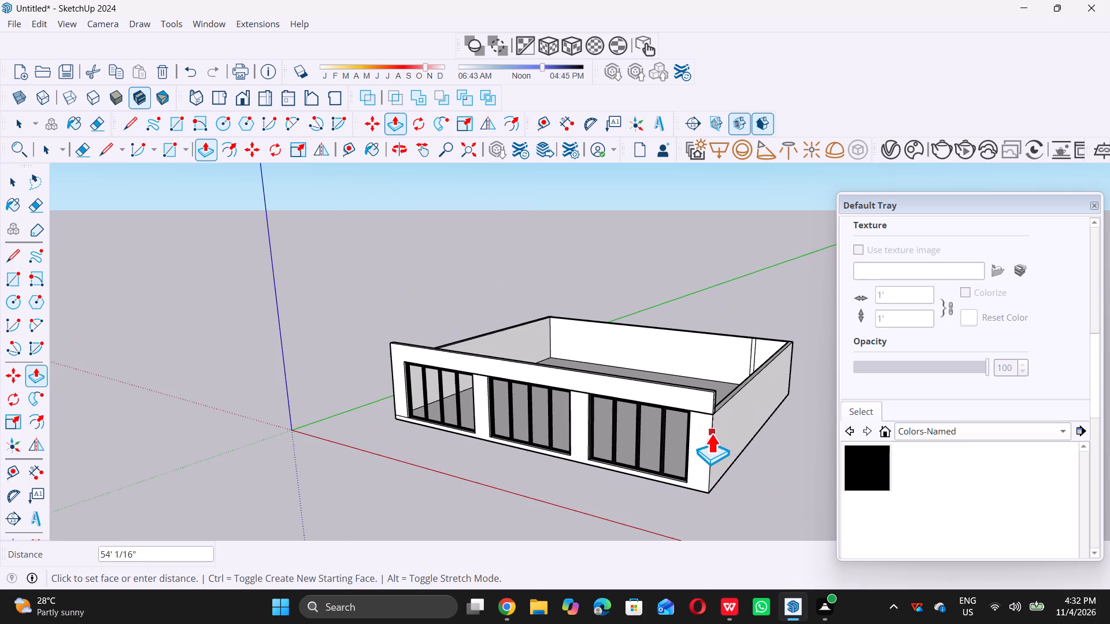
pyautogui.click(711, 433)
pyautogui.press('space')
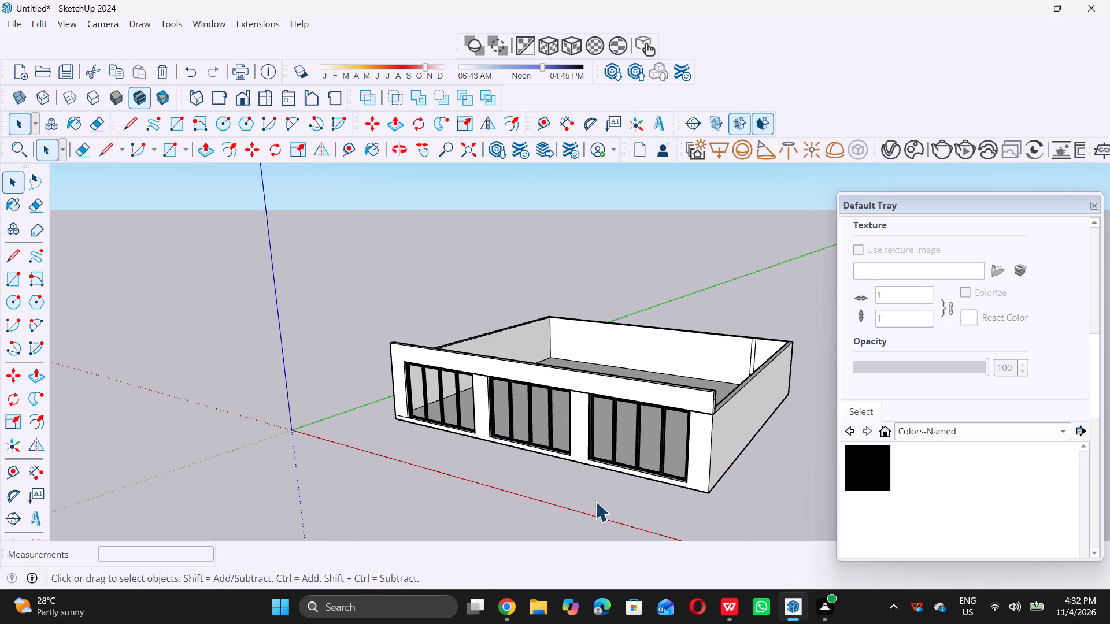
# Draw a vertical line about 2' 11 3/8" long from the first opening's outer top corner to the front wall's top edge.
pyautogui.doubleClick(513, 515)
pyautogui.scroll(-10, 527, 492)
pyautogui.moveTo(496, 508); pyautogui.dragTo(695, 441, button='middle')
pyautogui.moveTo(694, 463); pyautogui.dragTo(585, 486, button='middle')
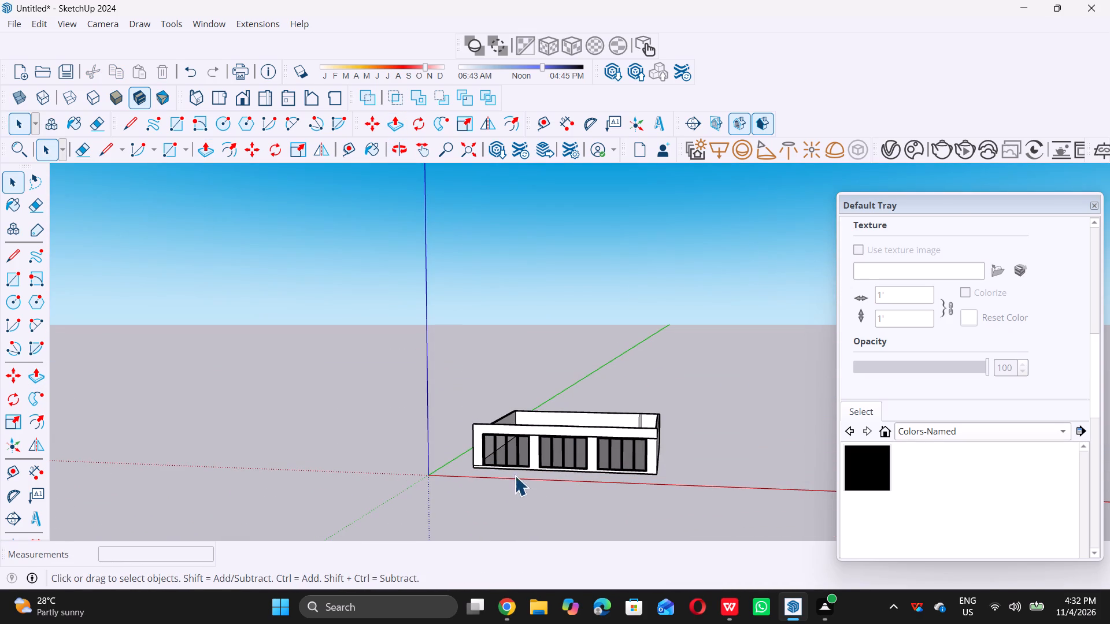
pyautogui.middleClick(514, 477)
pyautogui.moveTo(415, 437); pyautogui.dragTo(423, 448, button='middle')
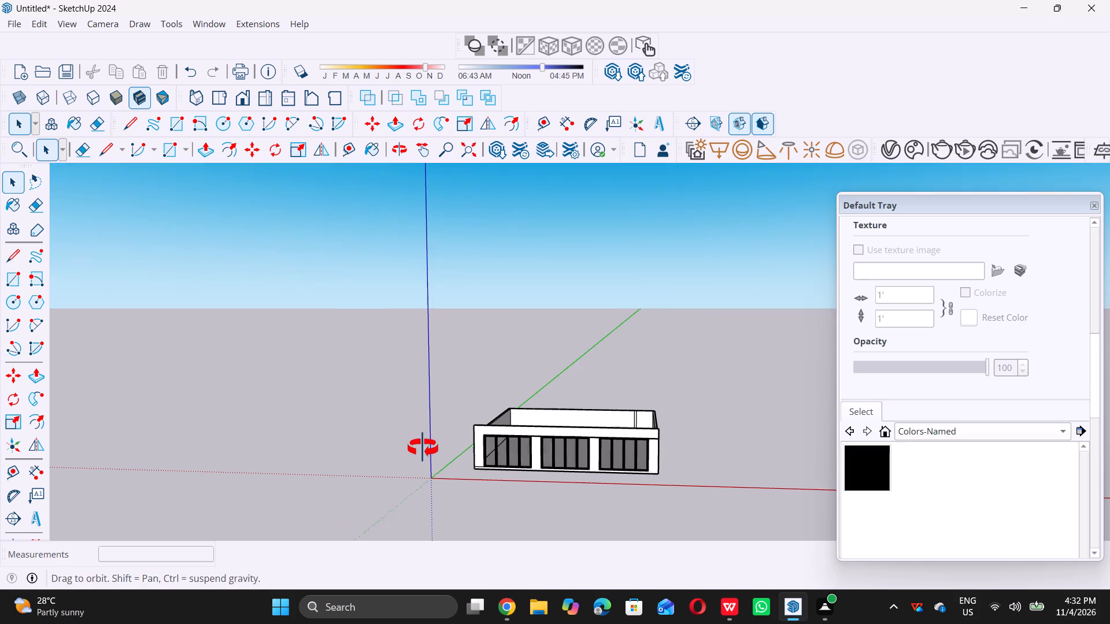
pyautogui.moveTo(423, 448); pyautogui.dragTo(424, 450, button='middle')
pyautogui.scroll(12, 486, 428)
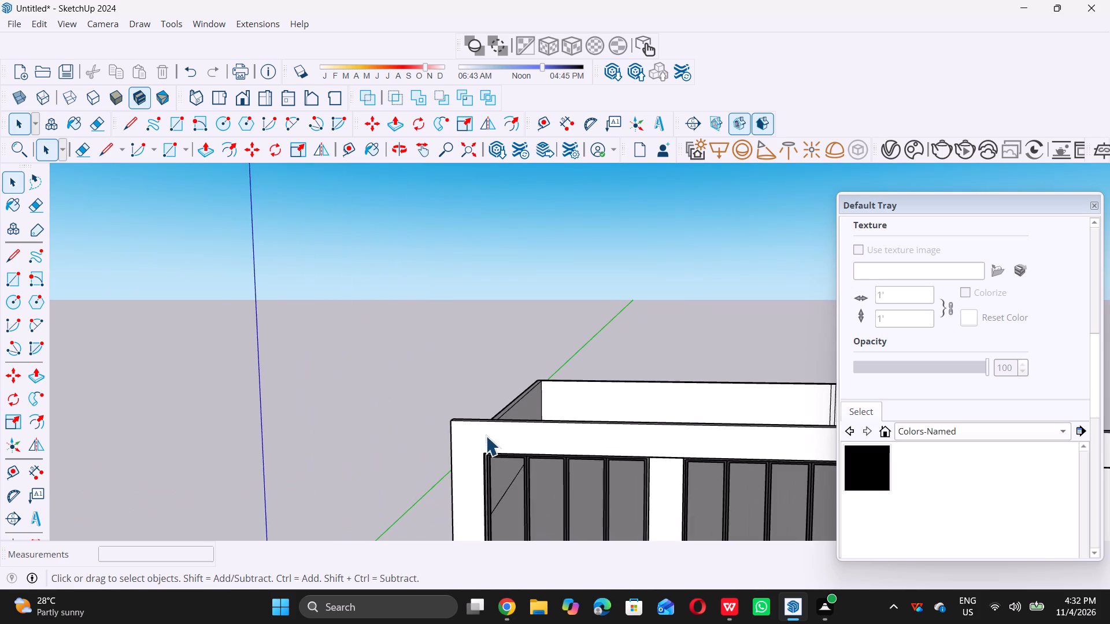
pyautogui.scroll(7, 487, 440)
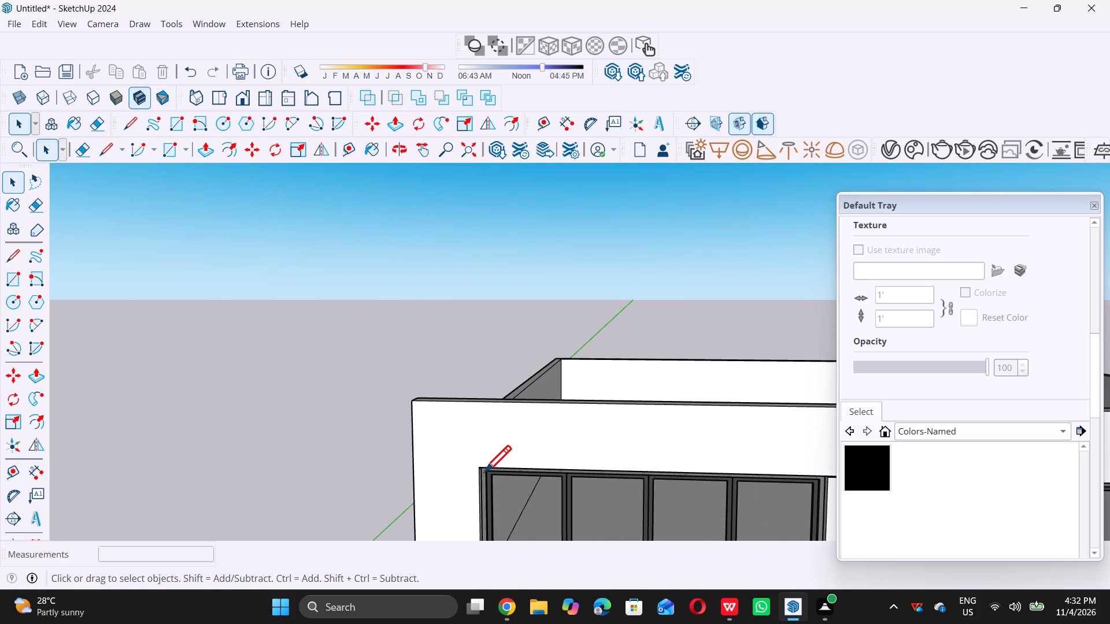
pyautogui.press('l')
pyautogui.click(478, 469)
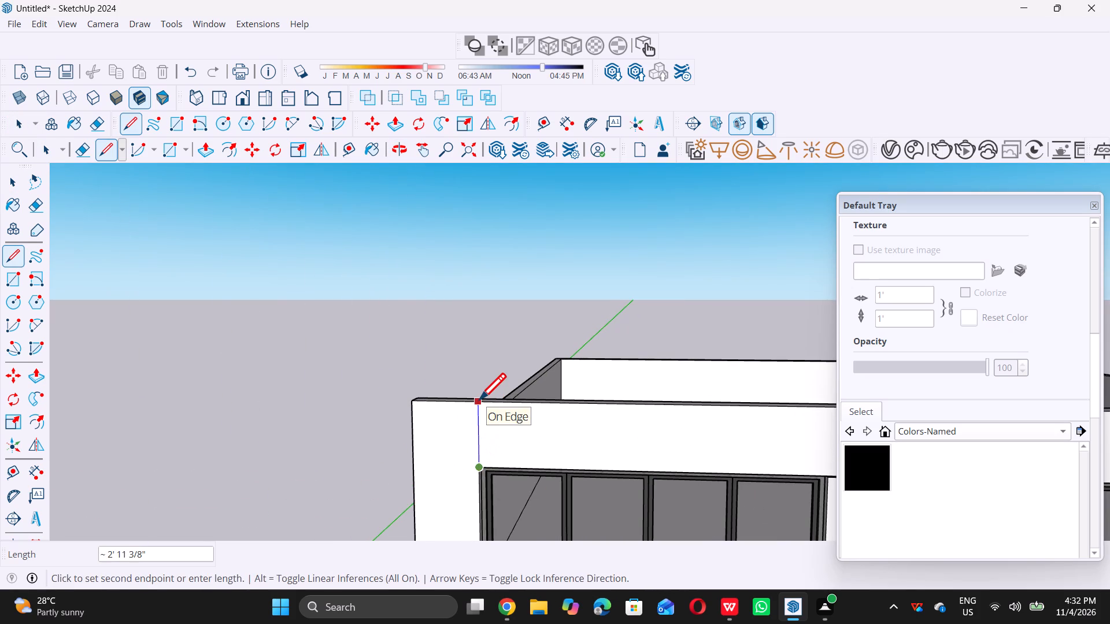
pyautogui.click(479, 399)
pyautogui.scroll(-14, 445, 417)
pyautogui.scroll(5, 517, 426)
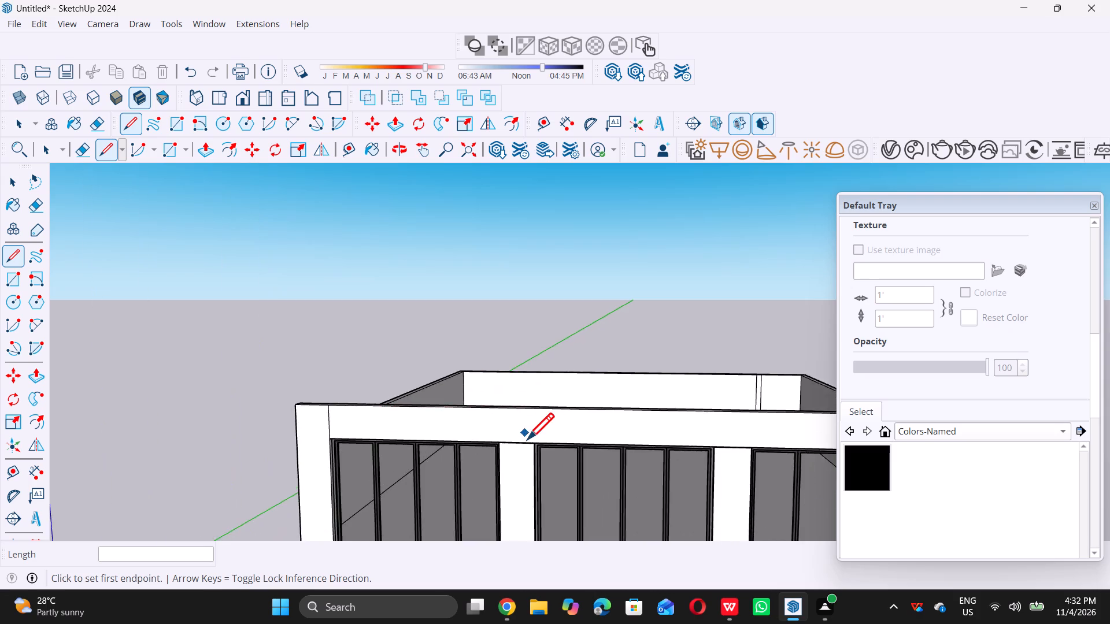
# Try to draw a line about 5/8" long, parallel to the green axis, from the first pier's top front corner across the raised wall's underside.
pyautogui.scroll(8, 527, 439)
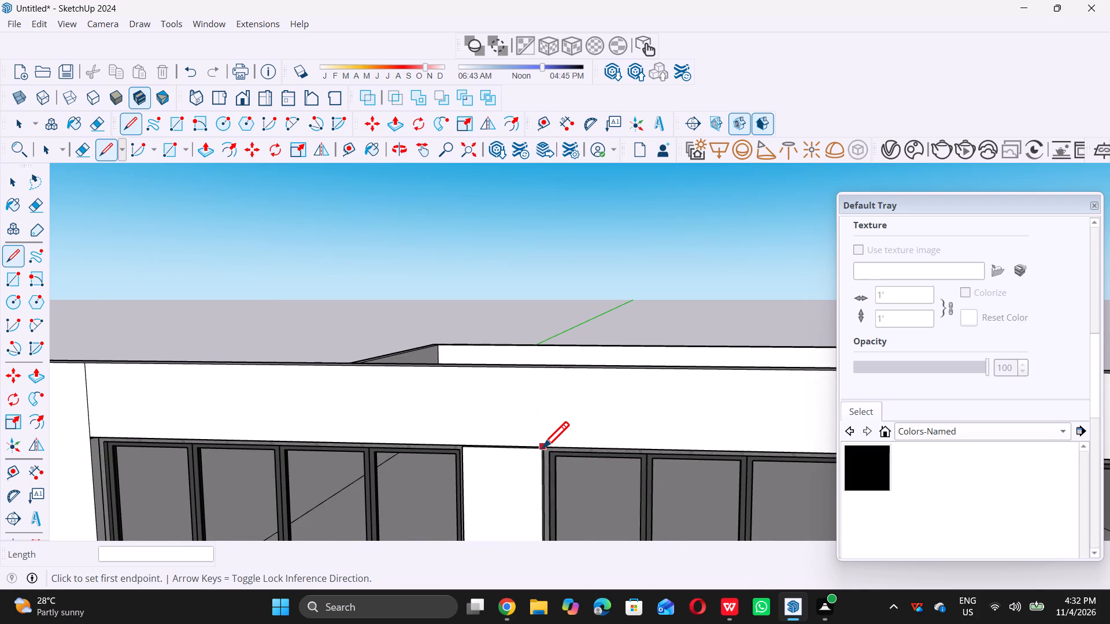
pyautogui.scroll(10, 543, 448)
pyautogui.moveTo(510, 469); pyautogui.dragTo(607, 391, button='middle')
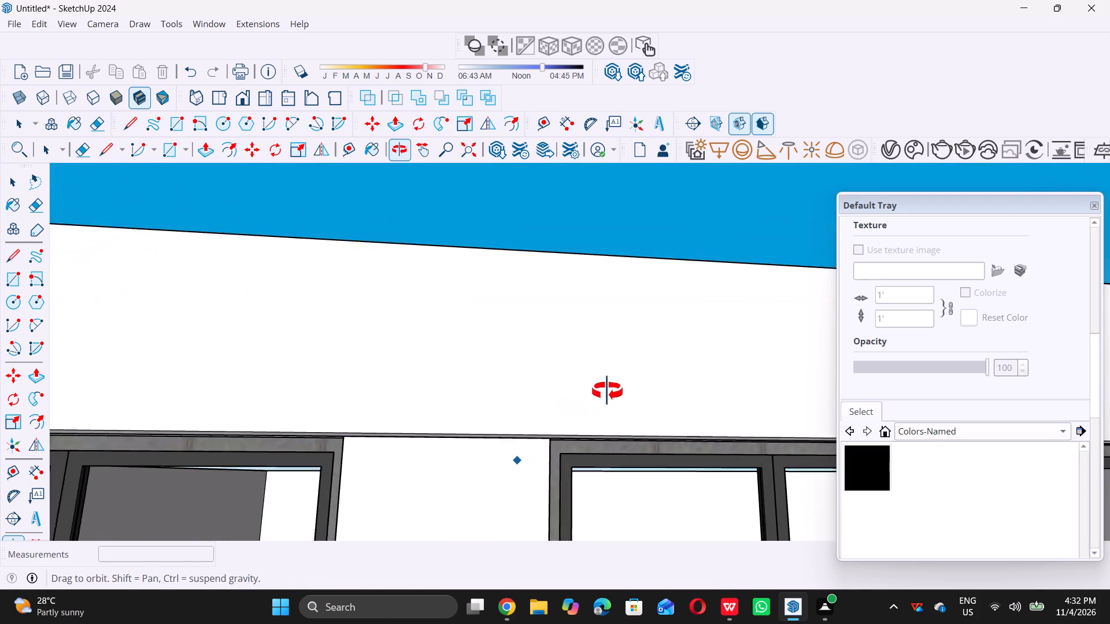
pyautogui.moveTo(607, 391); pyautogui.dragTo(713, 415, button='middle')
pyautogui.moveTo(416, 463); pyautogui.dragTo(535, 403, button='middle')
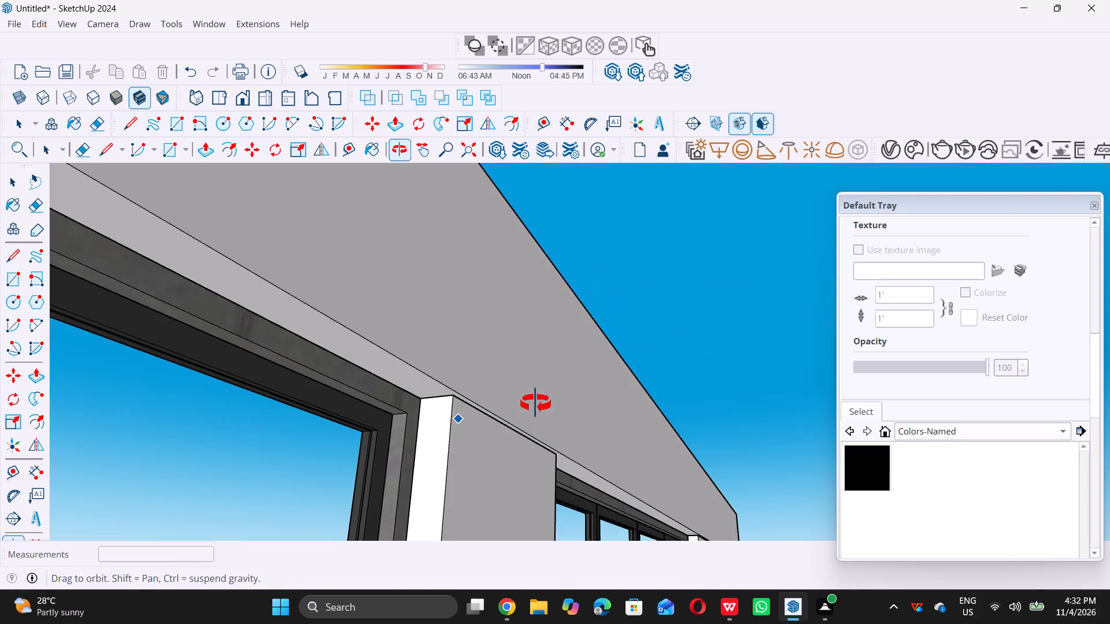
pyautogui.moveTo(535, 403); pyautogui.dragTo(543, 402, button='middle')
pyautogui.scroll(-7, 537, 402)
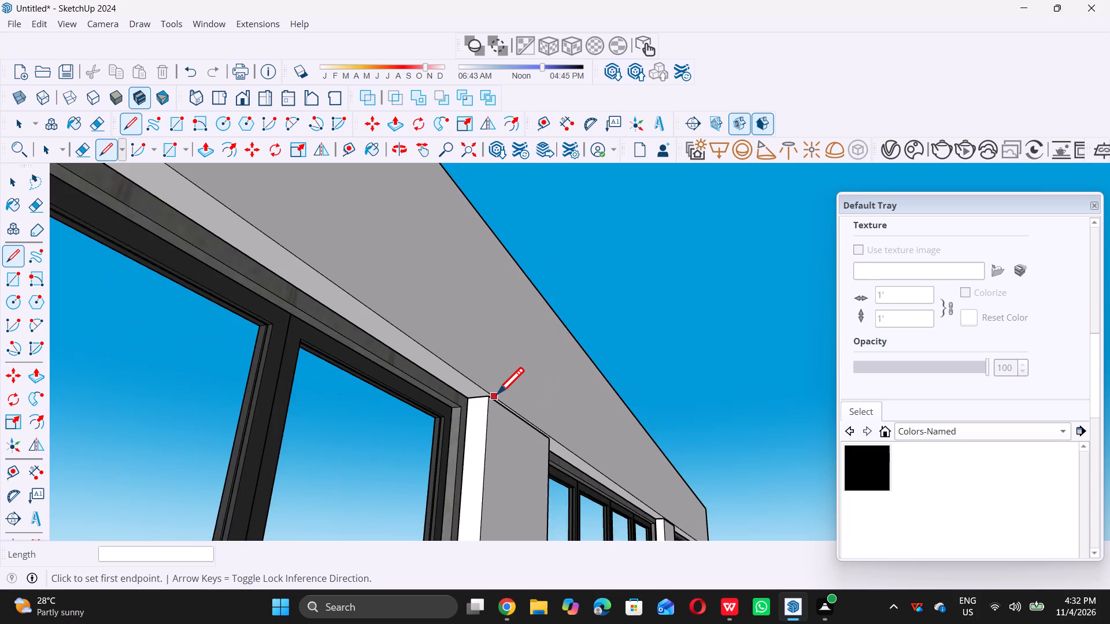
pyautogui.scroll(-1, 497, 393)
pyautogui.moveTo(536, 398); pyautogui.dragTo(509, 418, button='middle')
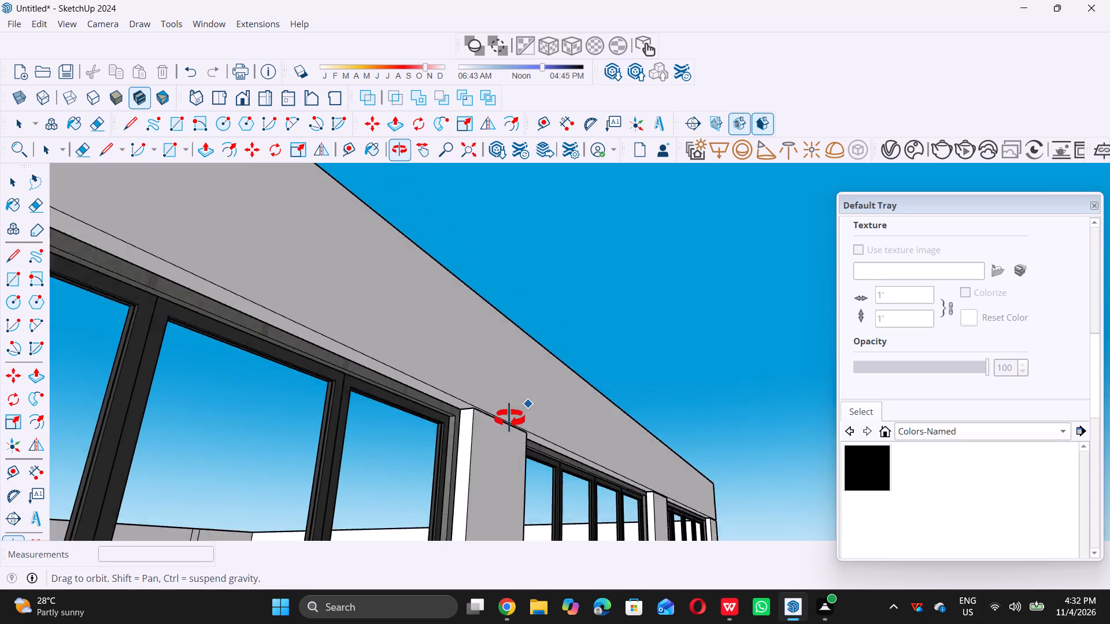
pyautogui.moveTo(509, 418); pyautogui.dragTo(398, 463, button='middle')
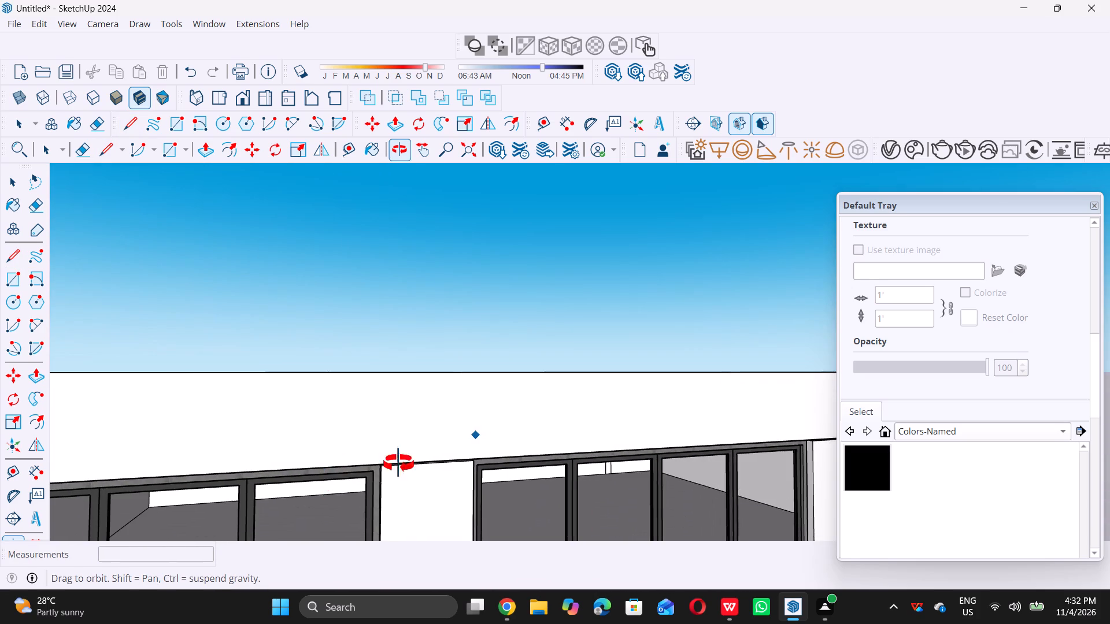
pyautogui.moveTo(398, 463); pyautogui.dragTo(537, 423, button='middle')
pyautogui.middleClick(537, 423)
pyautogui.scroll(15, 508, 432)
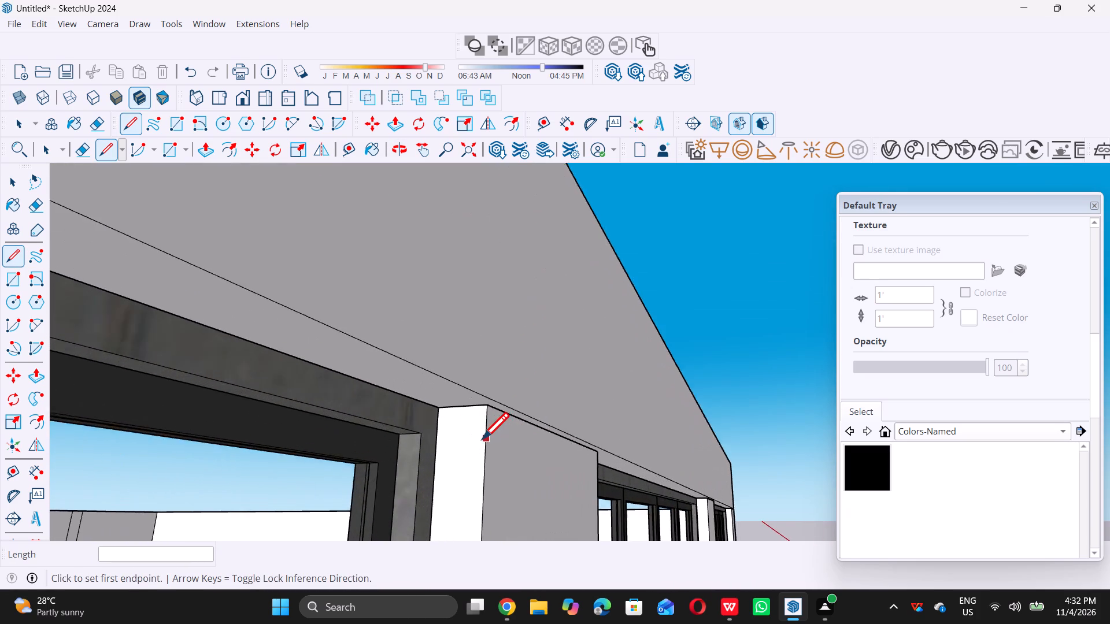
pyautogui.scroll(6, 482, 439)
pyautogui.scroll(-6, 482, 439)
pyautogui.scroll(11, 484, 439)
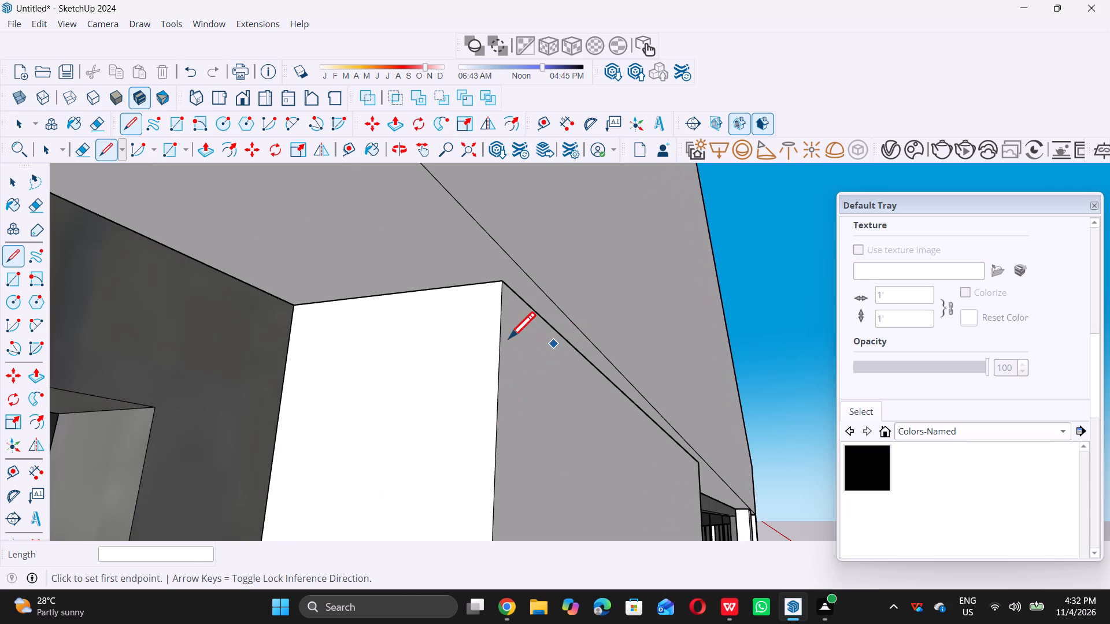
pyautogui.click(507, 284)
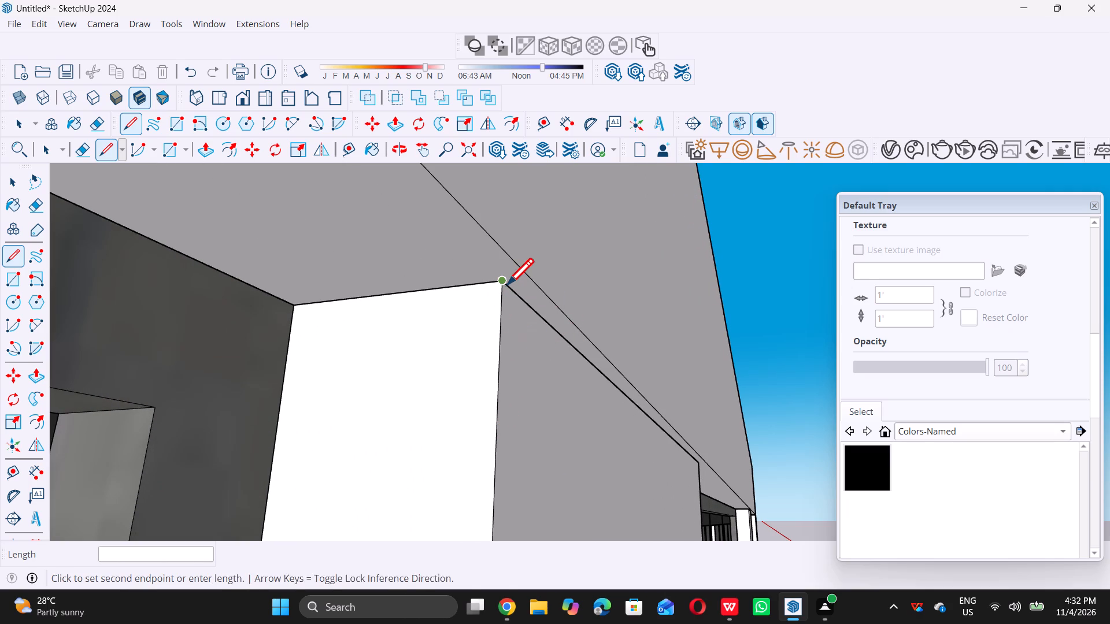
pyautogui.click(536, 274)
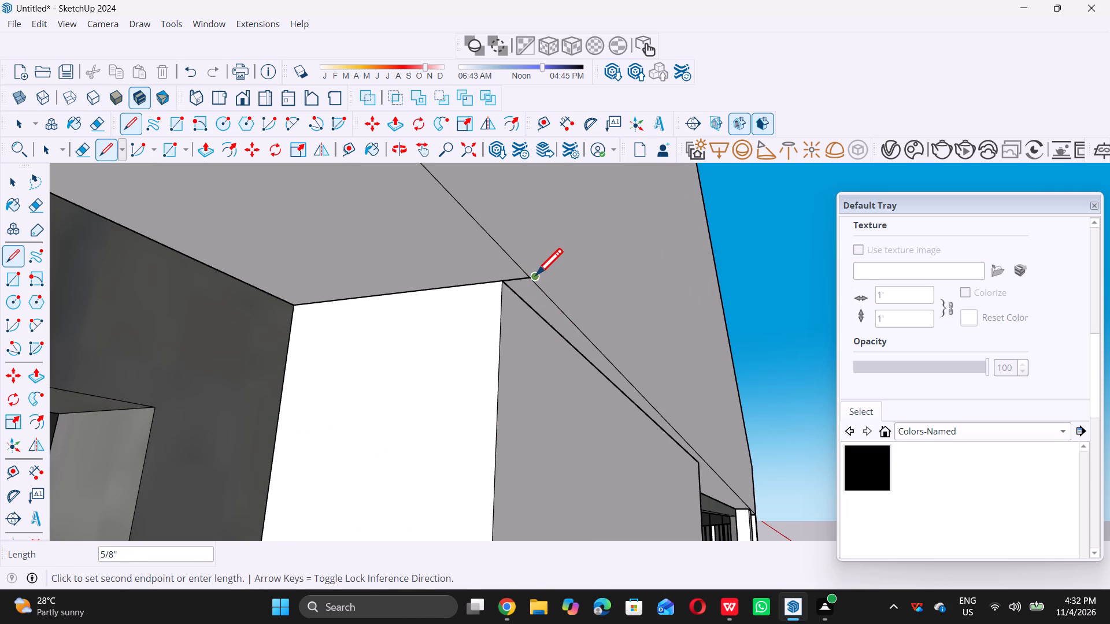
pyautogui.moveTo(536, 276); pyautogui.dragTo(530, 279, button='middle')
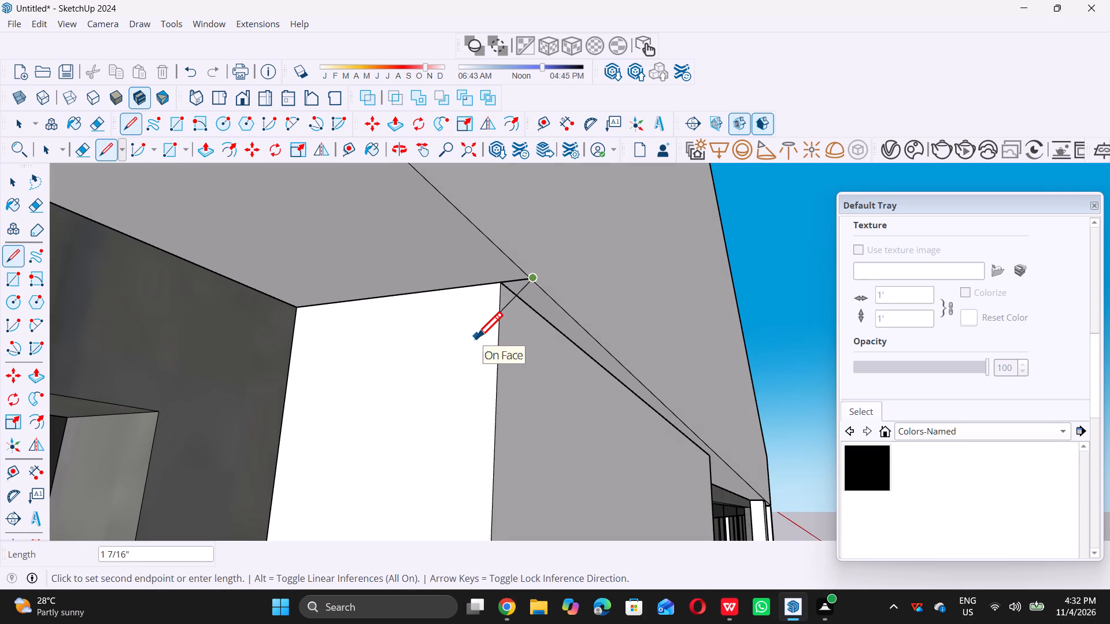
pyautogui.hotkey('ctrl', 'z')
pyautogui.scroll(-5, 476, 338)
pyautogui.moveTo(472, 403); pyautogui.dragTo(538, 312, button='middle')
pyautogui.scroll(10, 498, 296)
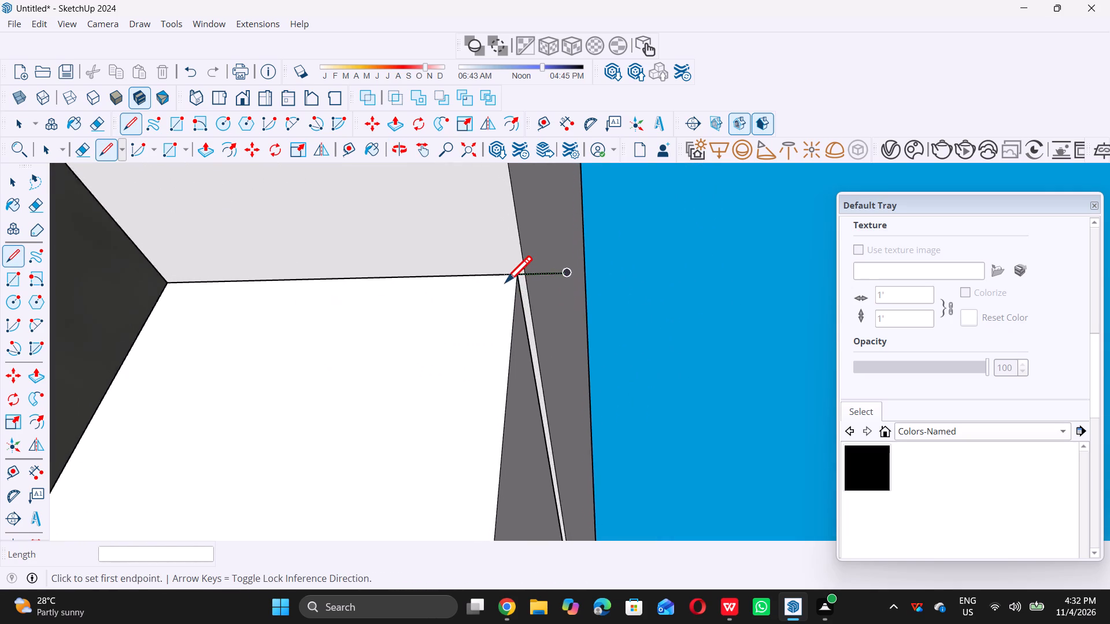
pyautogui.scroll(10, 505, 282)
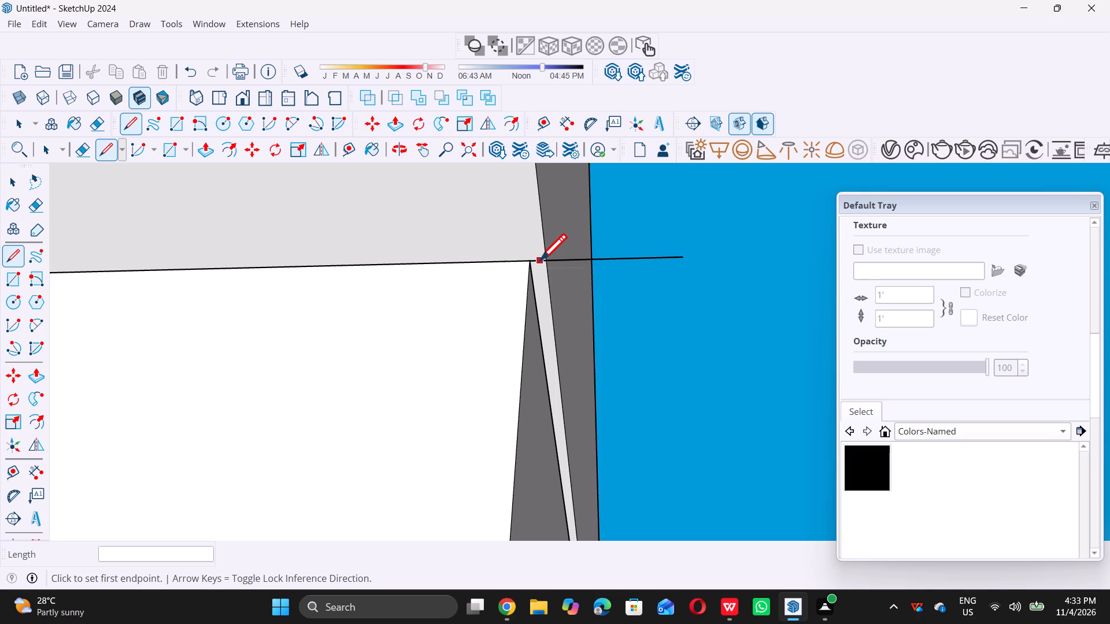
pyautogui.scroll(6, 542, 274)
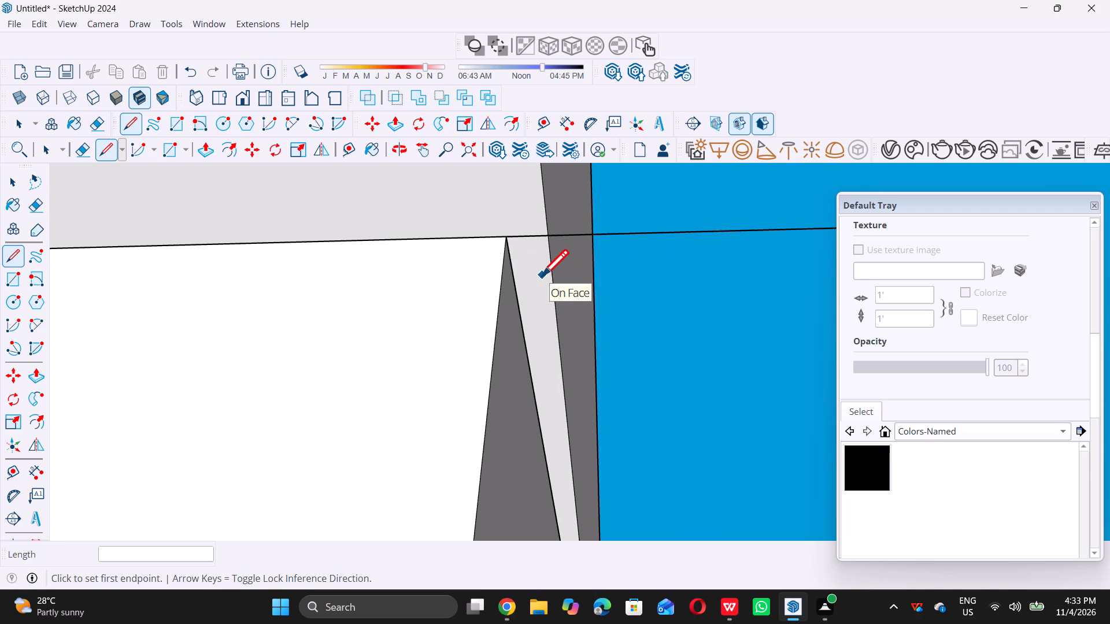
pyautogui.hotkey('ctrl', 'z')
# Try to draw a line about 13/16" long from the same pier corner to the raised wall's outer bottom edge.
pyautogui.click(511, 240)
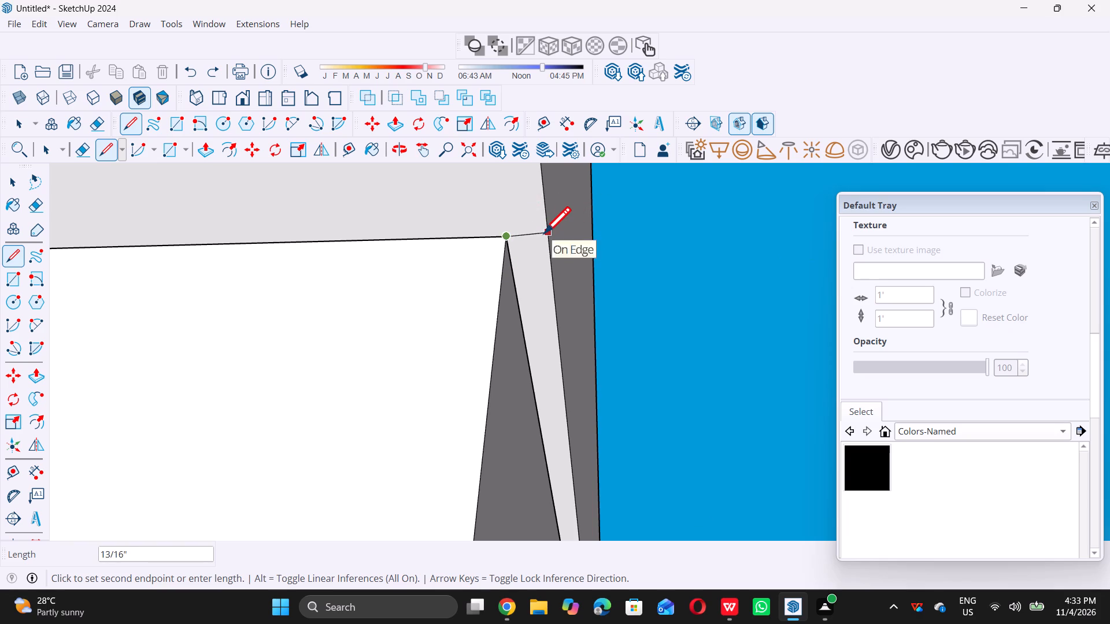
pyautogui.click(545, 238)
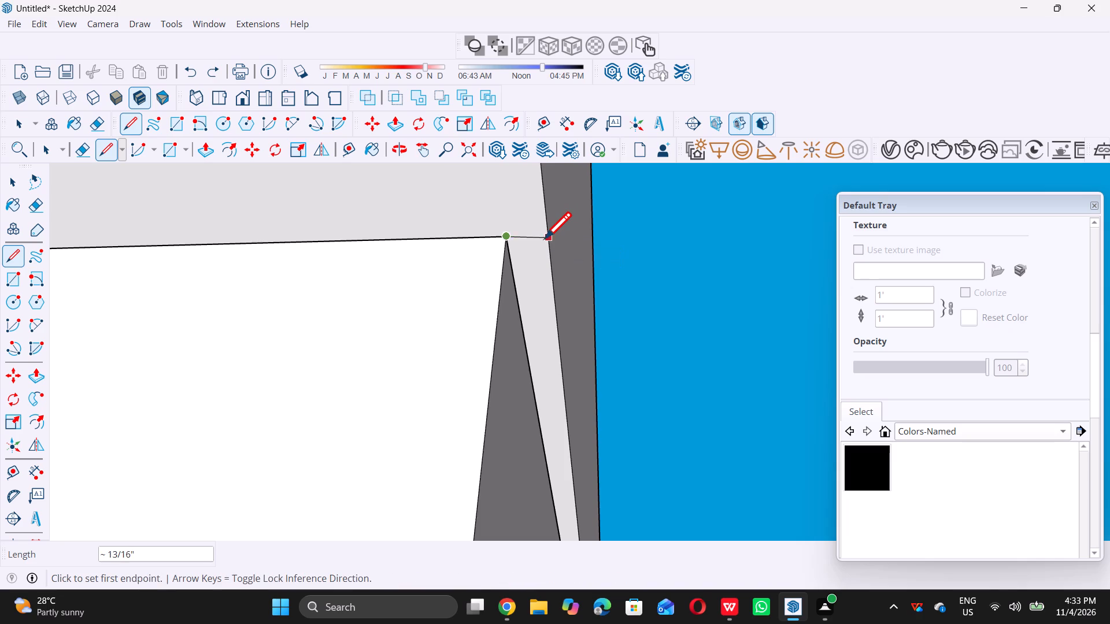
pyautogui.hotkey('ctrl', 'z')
# Place a vertical guide 15' from the vertical line above the first opening's outer corner, toward the second opening.
pyautogui.scroll(-5, 545, 238)
pyautogui.moveTo(571, 285); pyautogui.dragTo(225, 363, button='middle')
pyautogui.middleClick(225, 363)
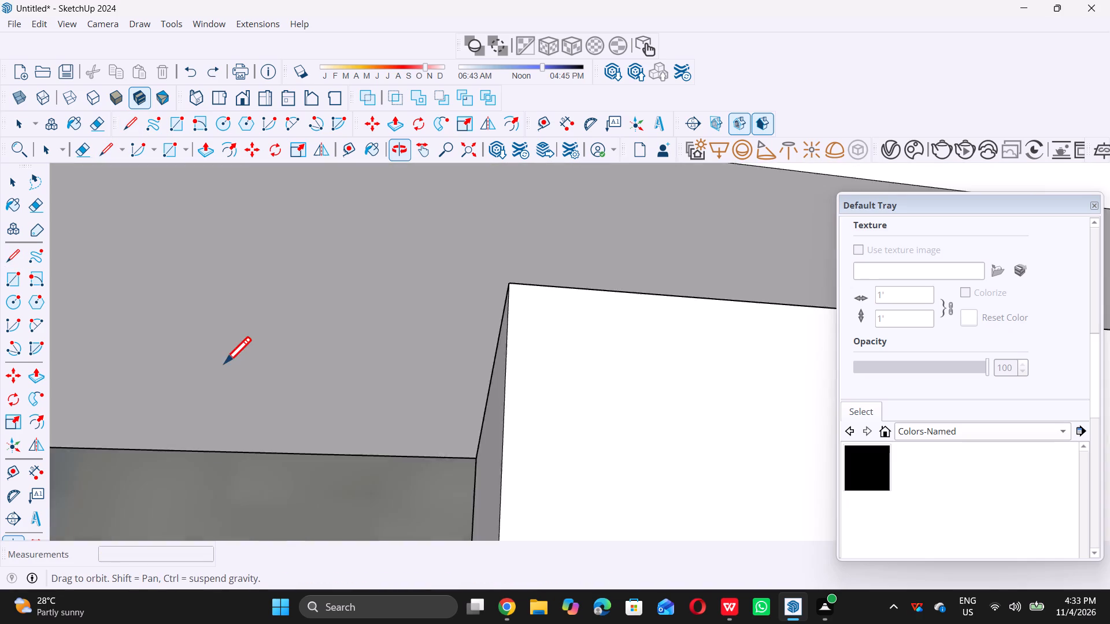
pyautogui.scroll(-20, 231, 359)
pyautogui.scroll(-7, 231, 359)
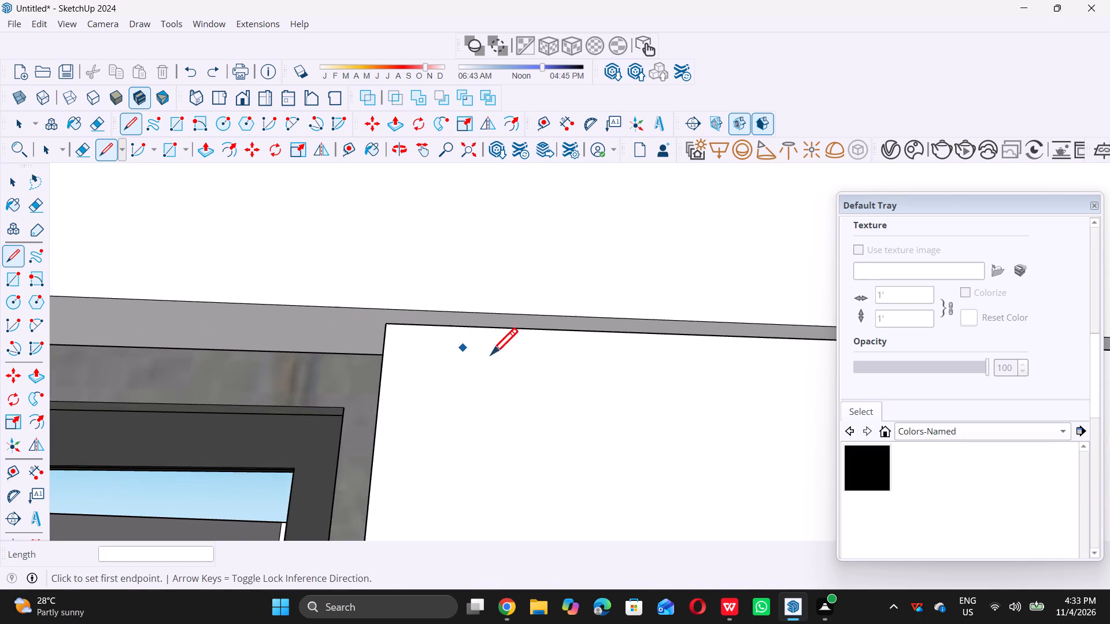
pyautogui.scroll(-5, 491, 354)
pyautogui.press('space')
pyautogui.scroll(-17, 558, 389)
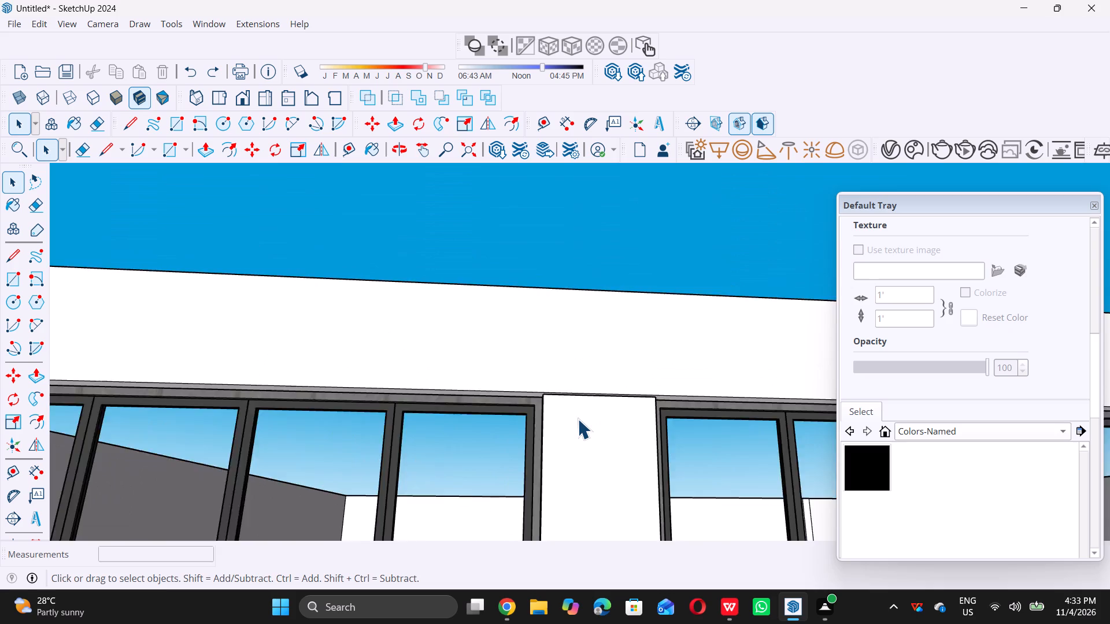
pyautogui.scroll(-20, 578, 419)
pyautogui.scroll(-1, 578, 419)
pyautogui.moveTo(515, 385); pyautogui.dragTo(490, 430, button='middle')
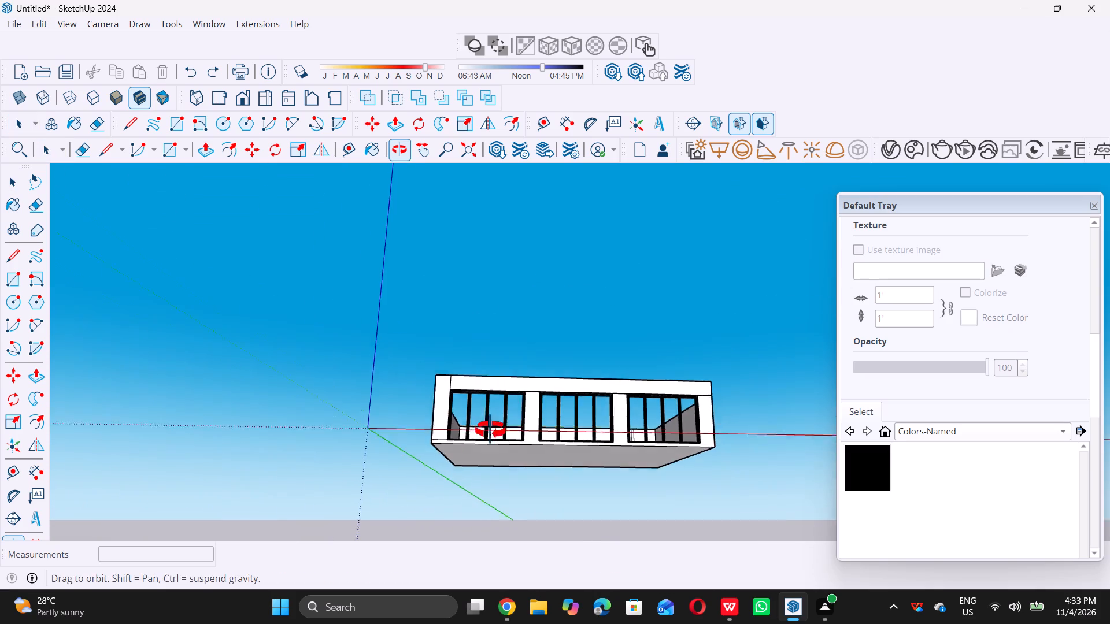
pyautogui.moveTo(490, 430); pyautogui.dragTo(465, 459, button='middle')
pyautogui.scroll(4, 493, 405)
pyautogui.scroll(-5, 480, 403)
pyautogui.scroll(4, 535, 391)
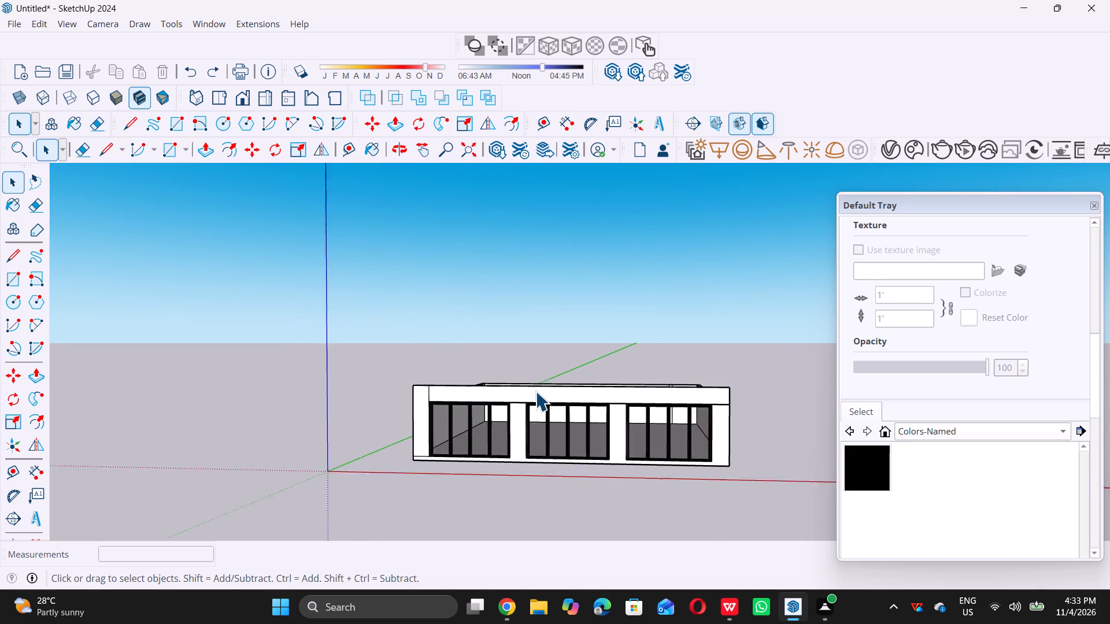
pyautogui.scroll(2, 535, 391)
pyautogui.press('t')
pyautogui.scroll(9, 536, 392)
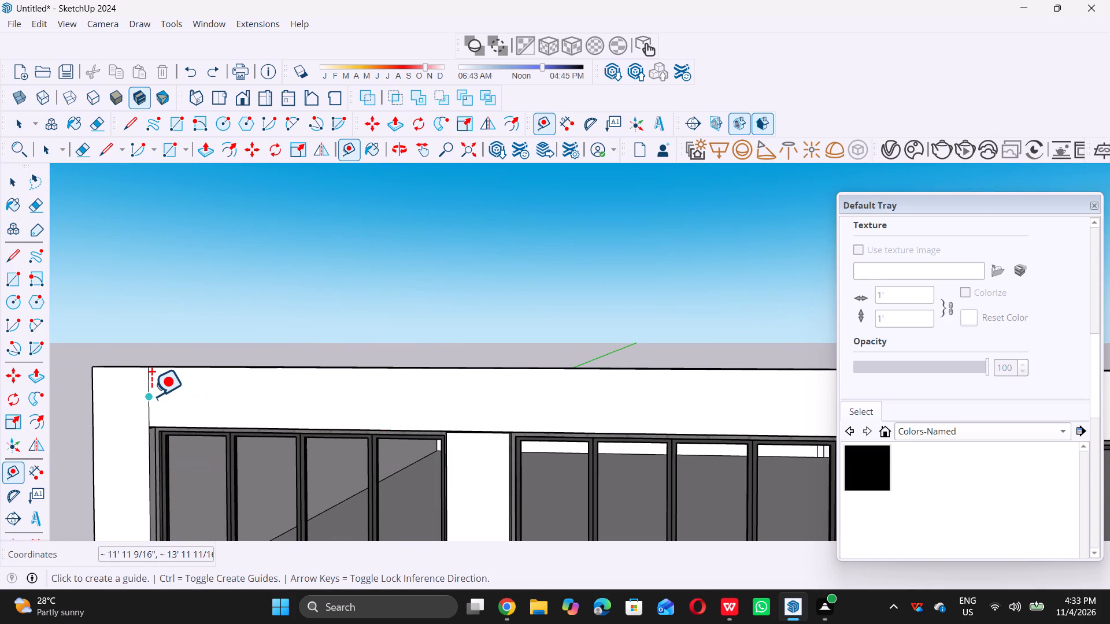
pyautogui.click(151, 395)
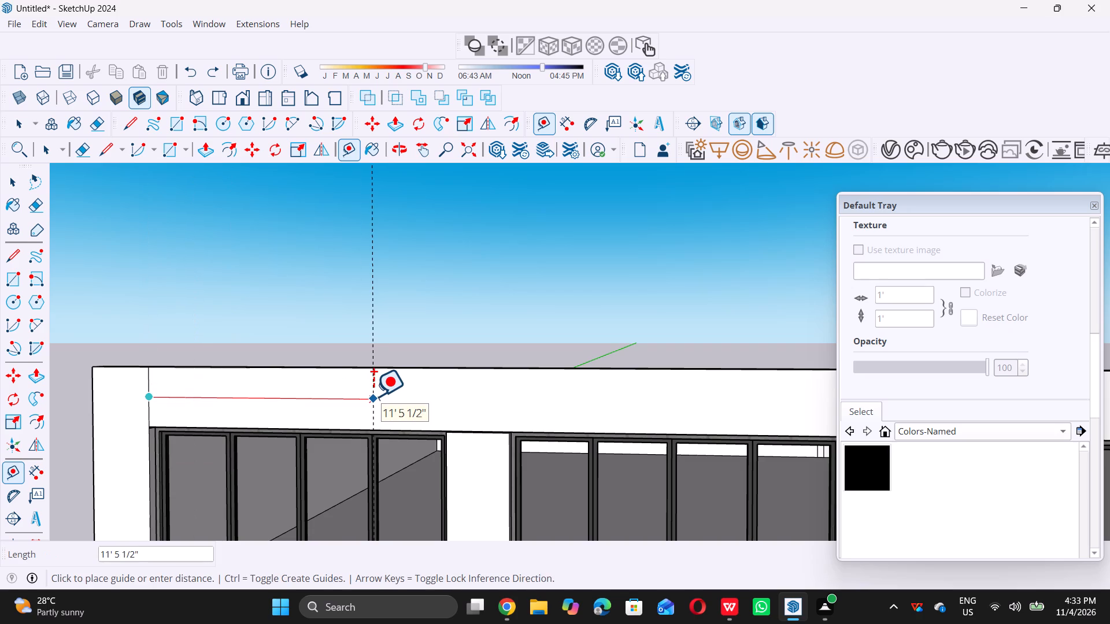
pyautogui.write("15'")
pyautogui.press('Return')
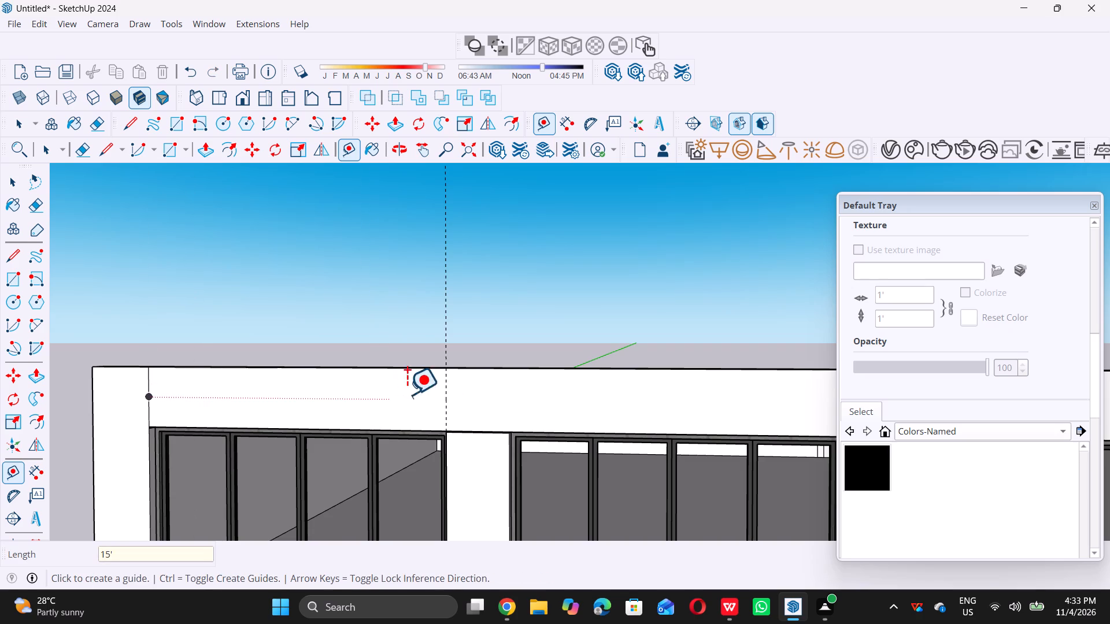
# Place a second vertical guide 3' beyond the first guide, at the near edge of the second opening.
pyautogui.click(443, 388)
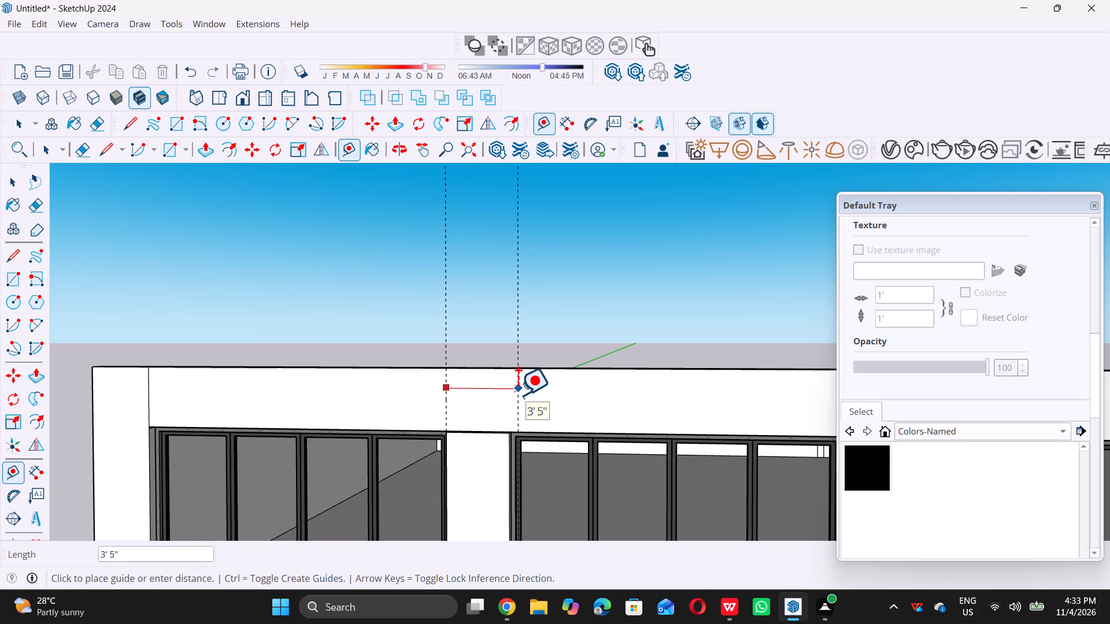
pyautogui.press('3')
pyautogui.press("'")
pyautogui.press('Return')
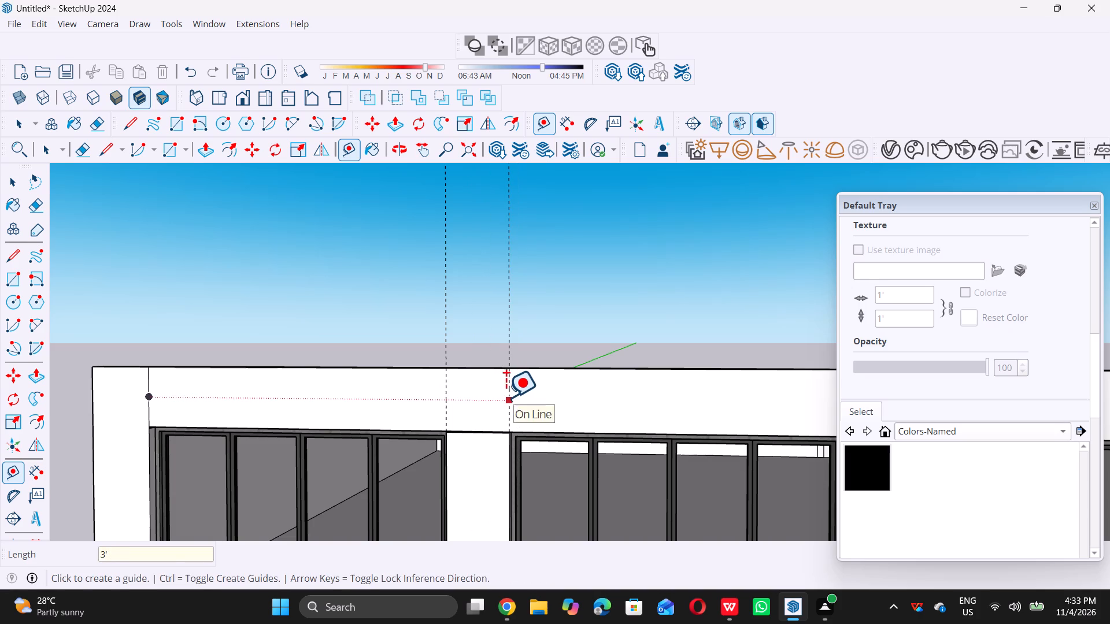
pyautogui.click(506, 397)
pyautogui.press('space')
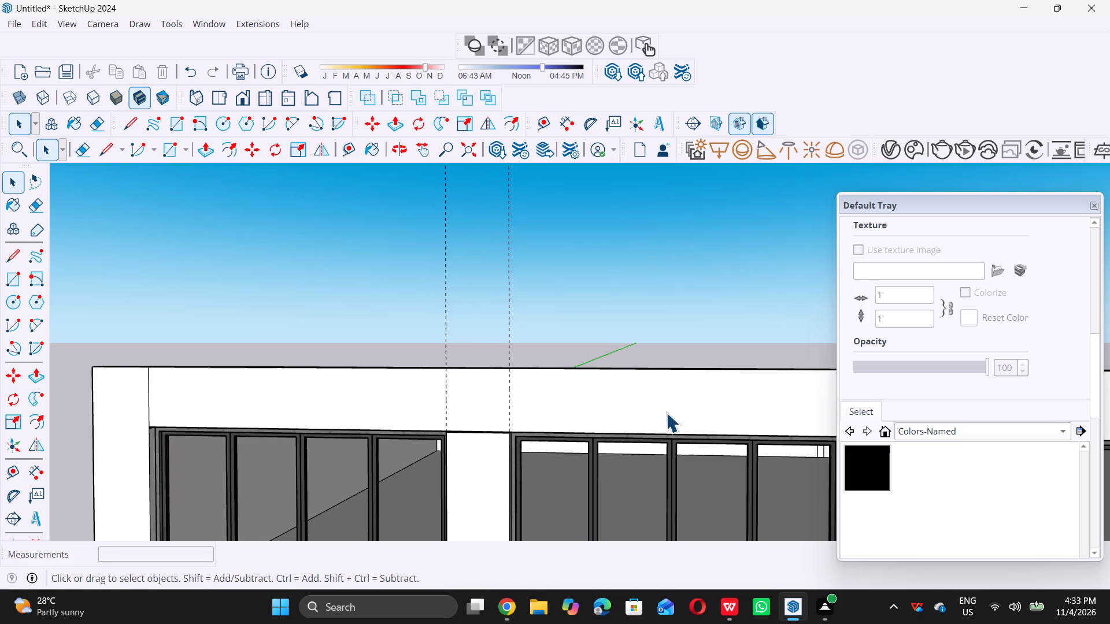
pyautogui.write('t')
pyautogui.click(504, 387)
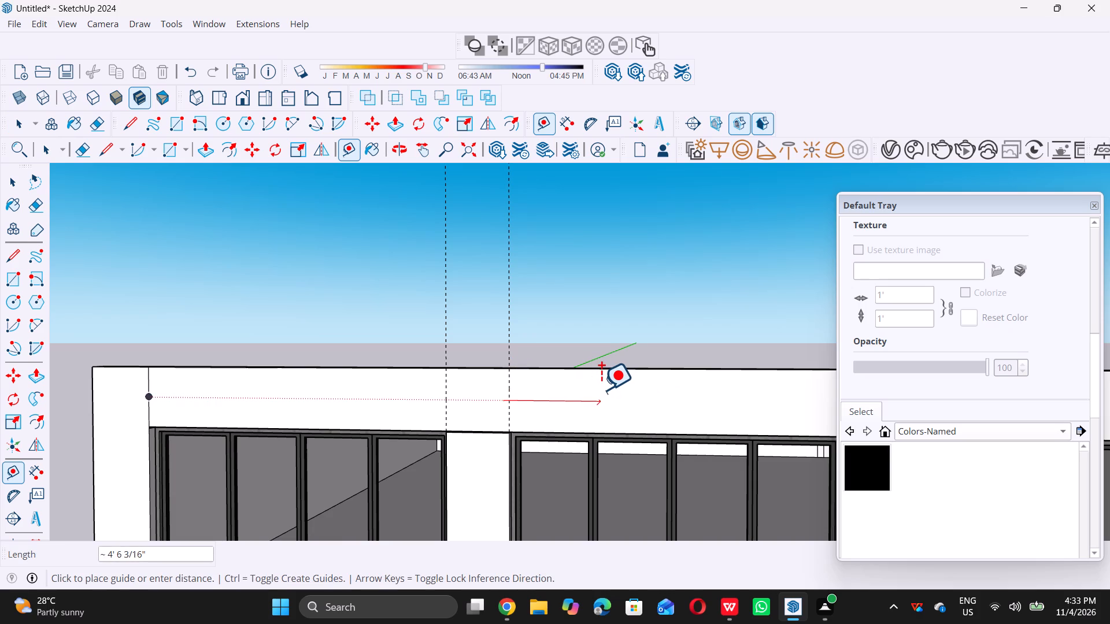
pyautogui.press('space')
# Place a third vertical guide 15' beyond the second guide, at the far edge of the second opening.
pyautogui.press('t')
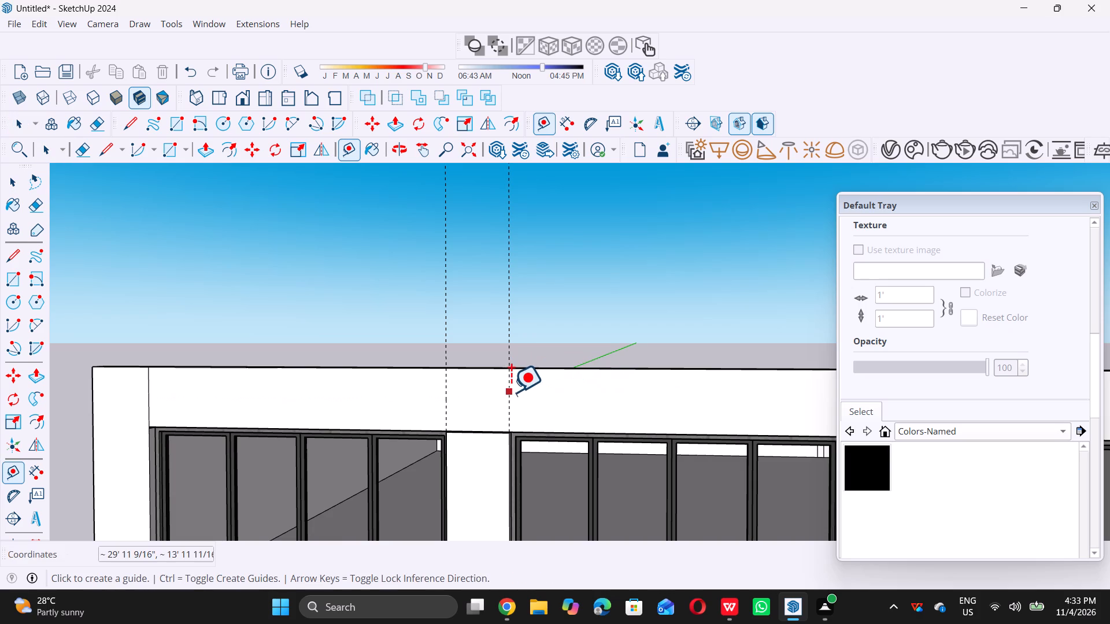
pyautogui.click(508, 392)
pyautogui.write("15'")
pyautogui.press('Return')
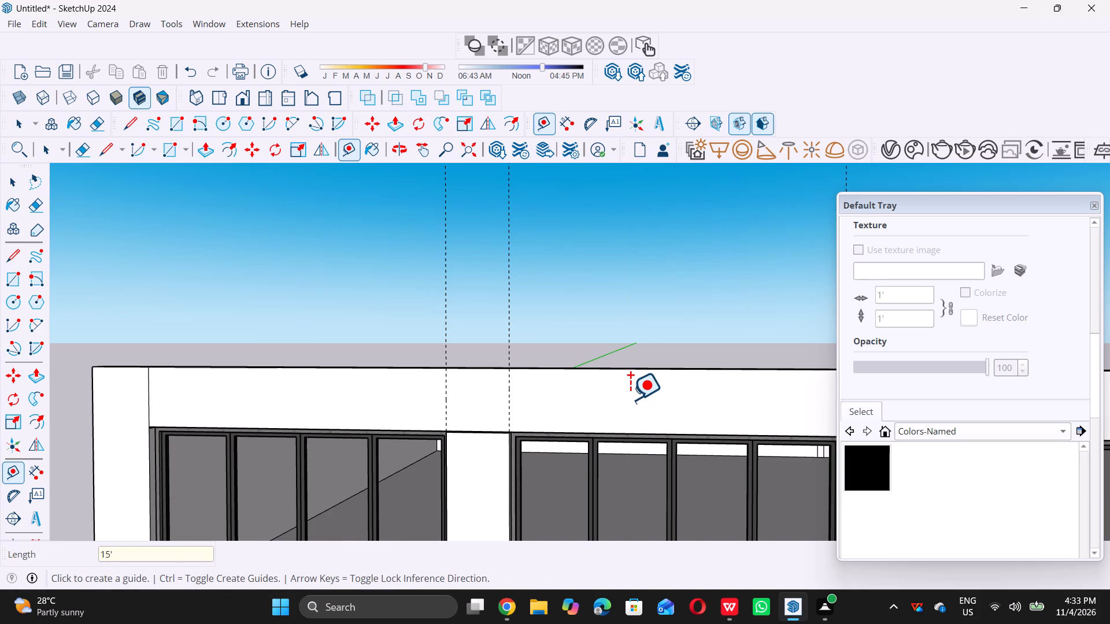
# Place a fourth vertical guide 3' beyond the third guide, at the near edge of the third opening.
pyautogui.scroll(-15, 599, 393)
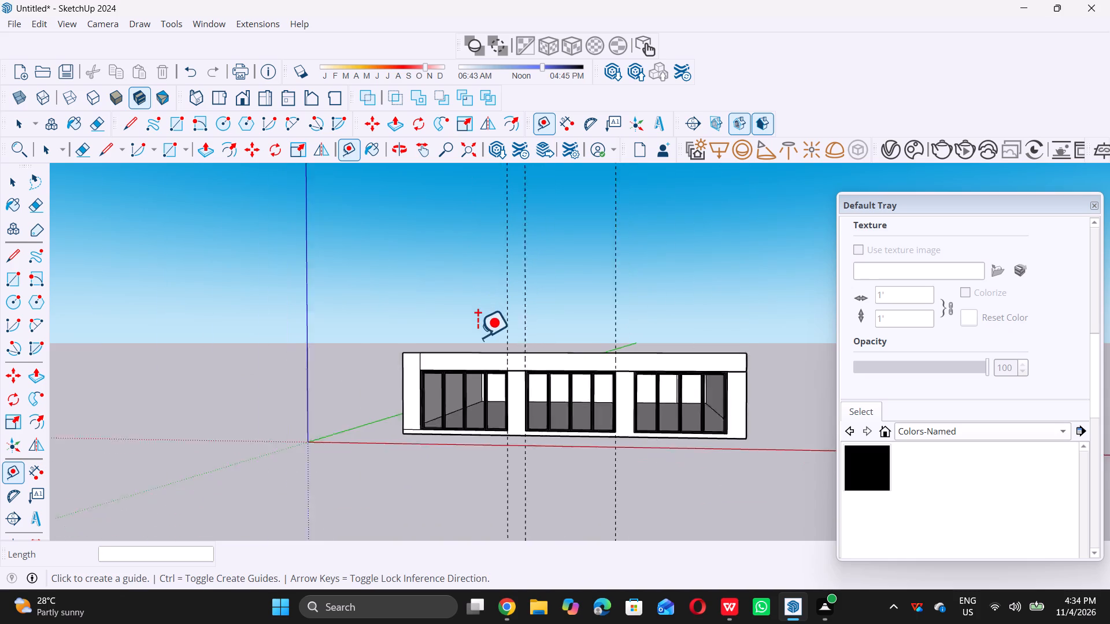
pyautogui.scroll(-7, 478, 337)
pyautogui.scroll(6, 749, 324)
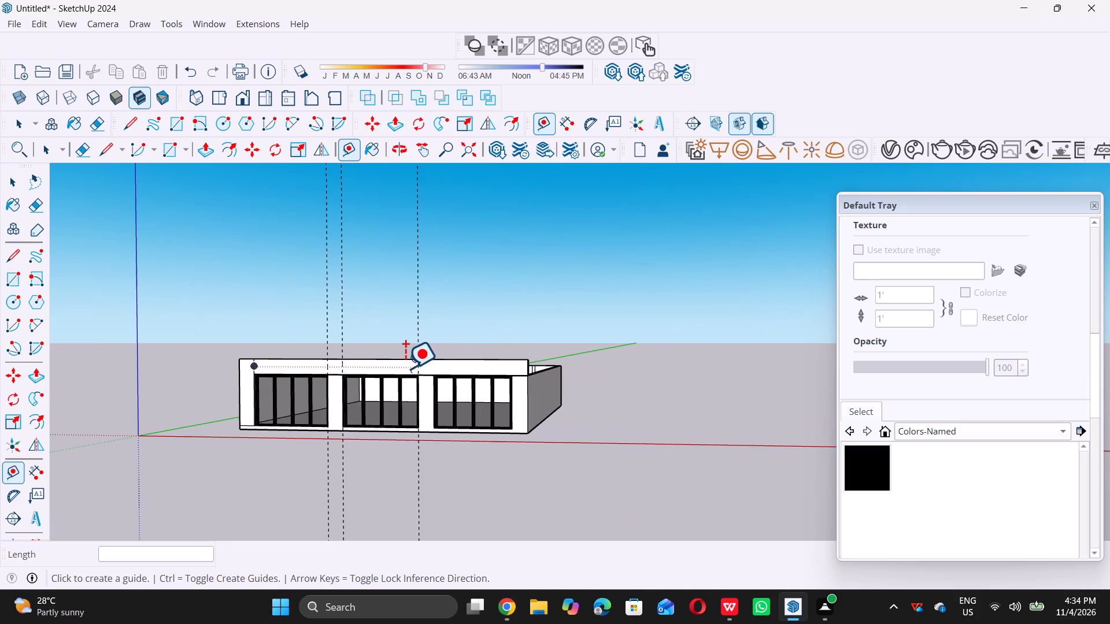
pyautogui.scroll(9, 405, 368)
pyautogui.click(423, 363)
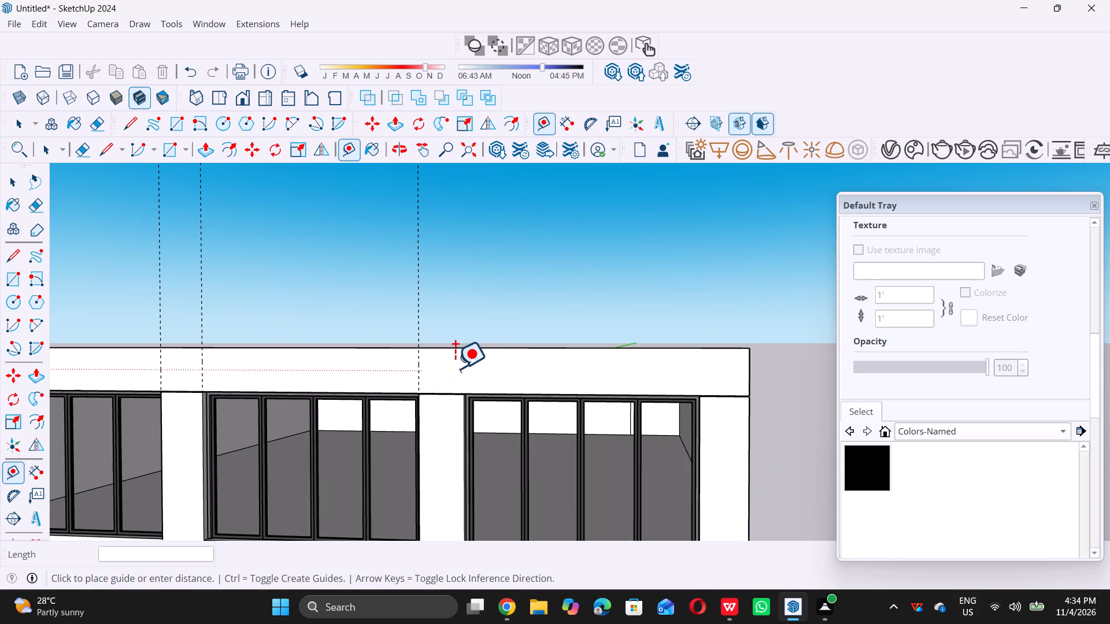
pyautogui.press('space')
pyautogui.press('t')
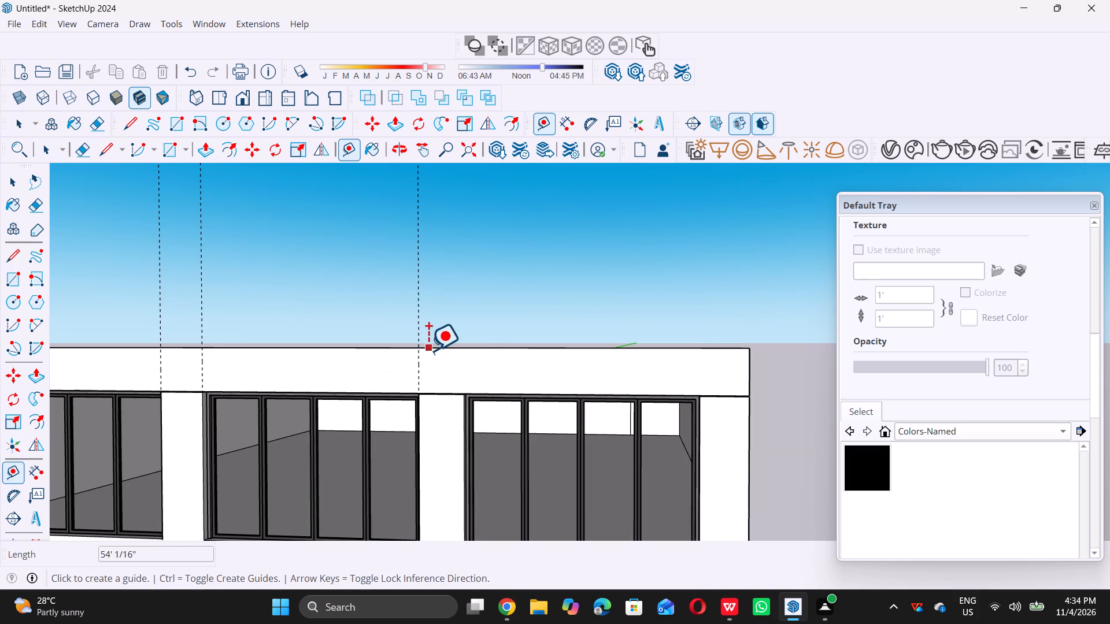
pyautogui.click(419, 360)
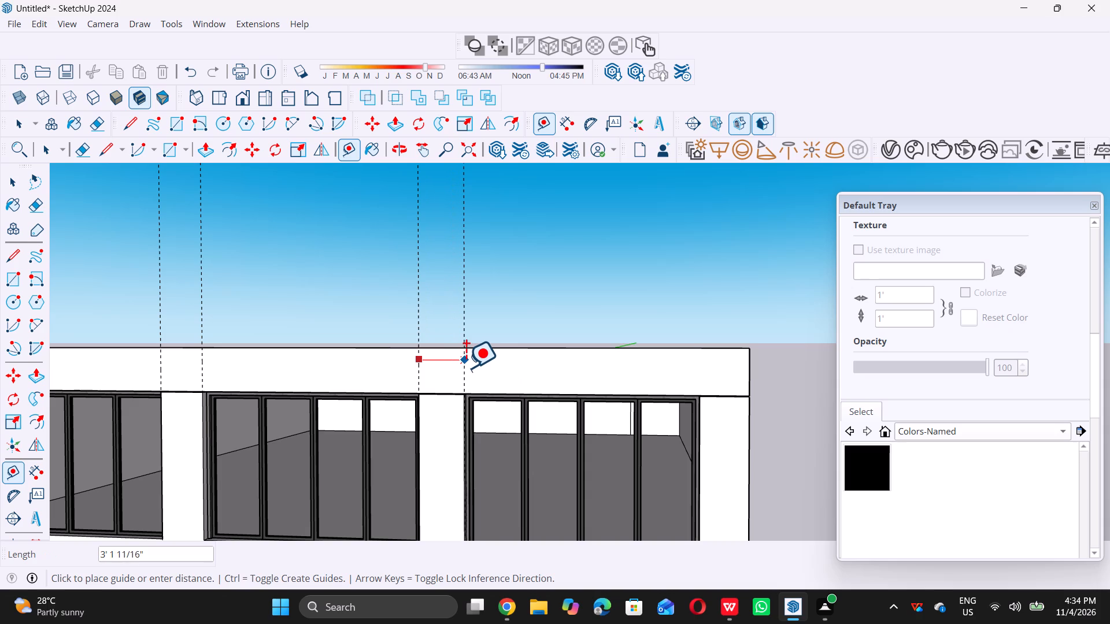
pyautogui.write("3'")
pyautogui.press('Return')
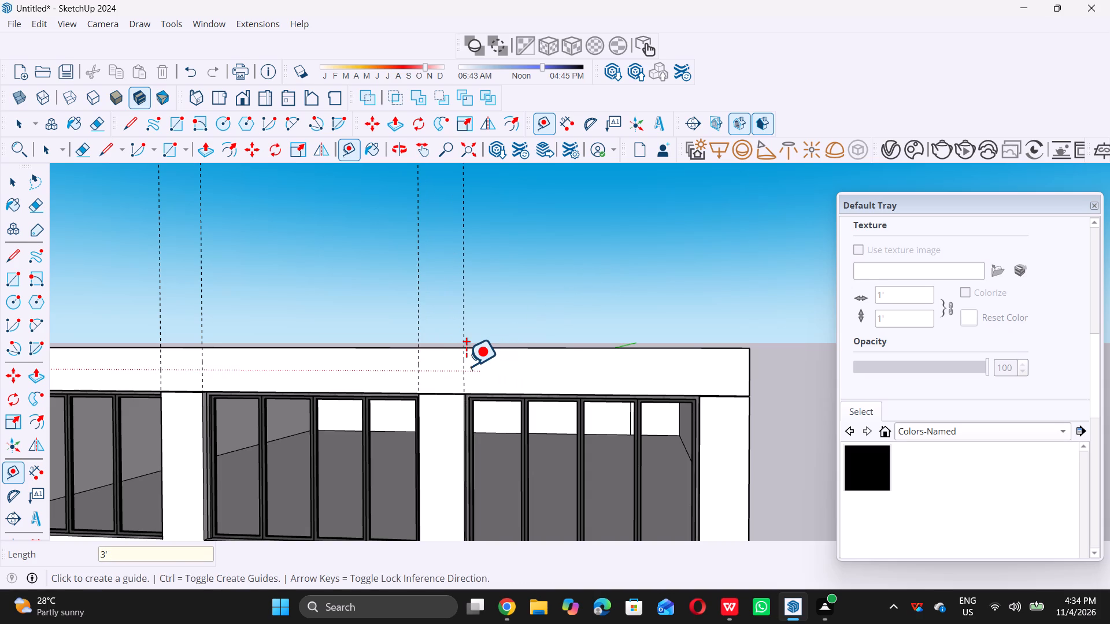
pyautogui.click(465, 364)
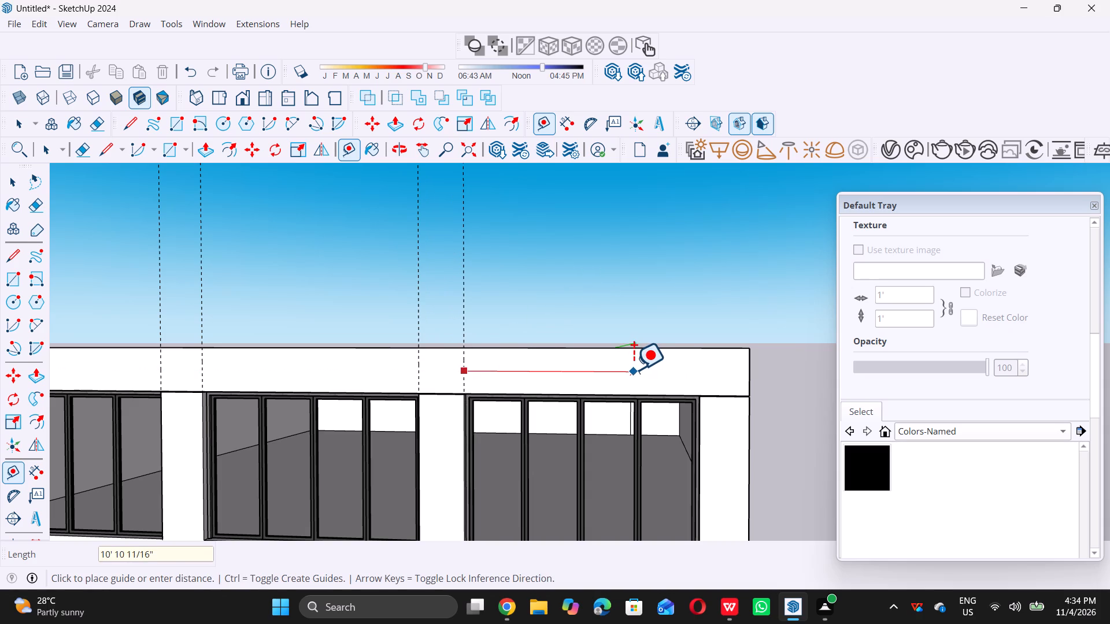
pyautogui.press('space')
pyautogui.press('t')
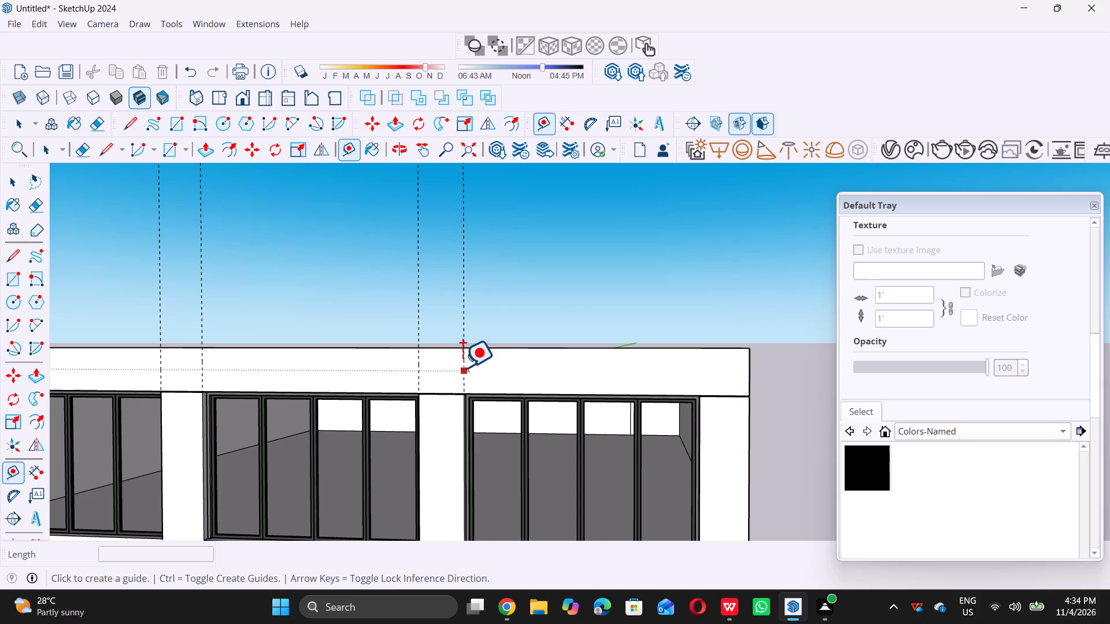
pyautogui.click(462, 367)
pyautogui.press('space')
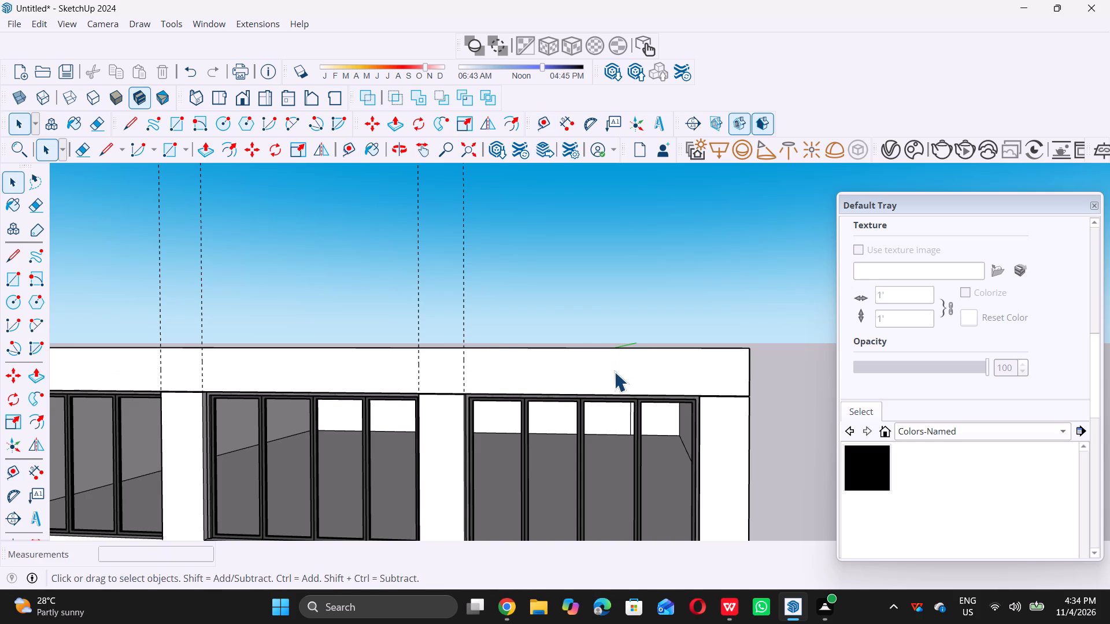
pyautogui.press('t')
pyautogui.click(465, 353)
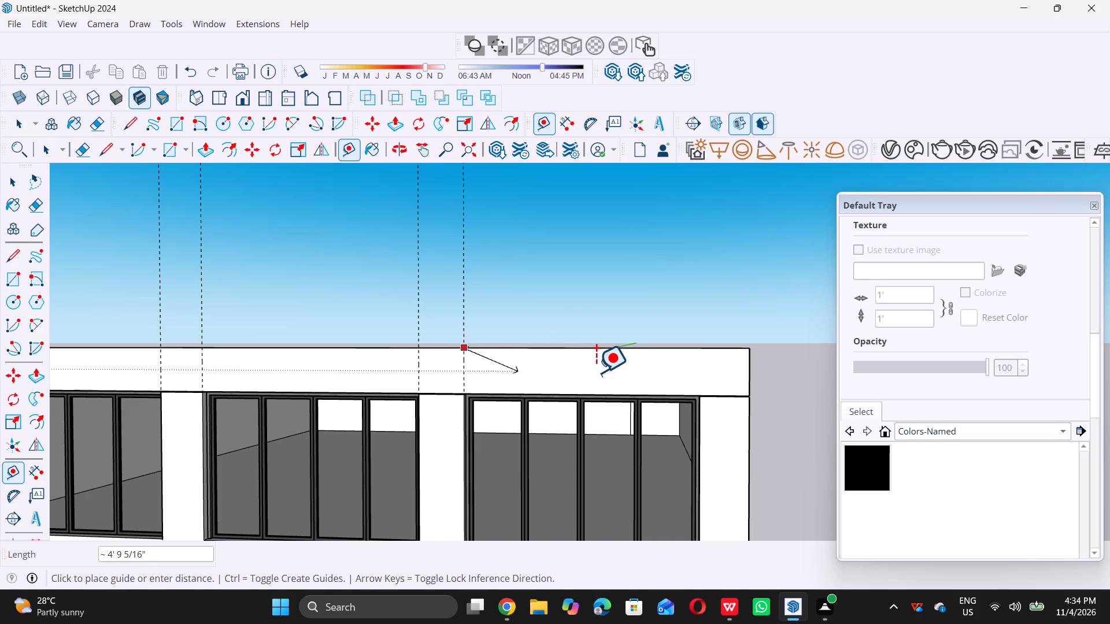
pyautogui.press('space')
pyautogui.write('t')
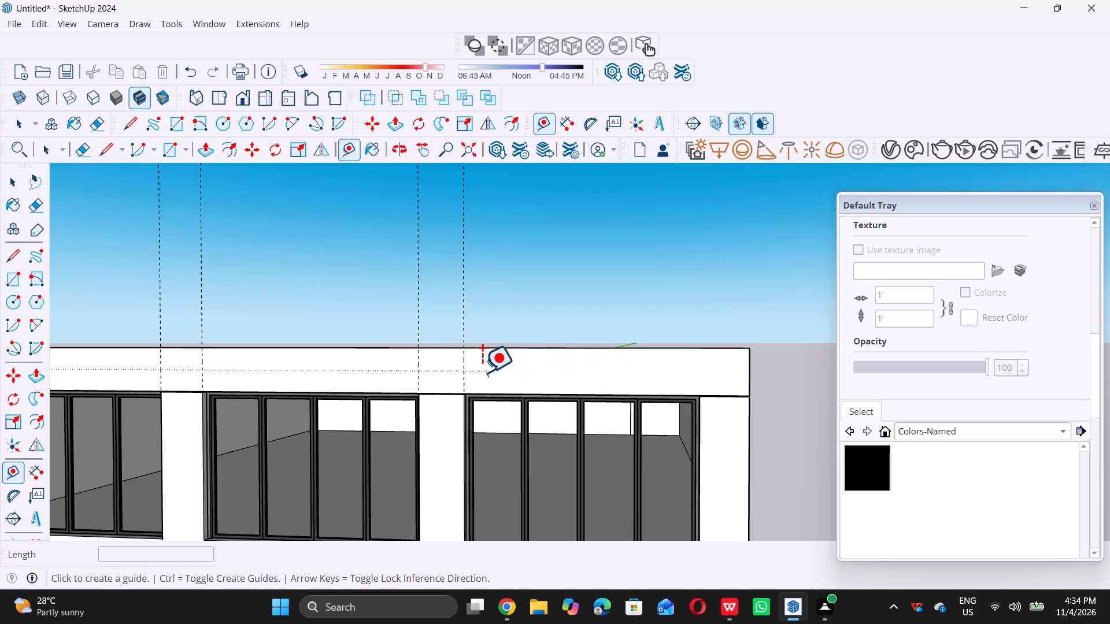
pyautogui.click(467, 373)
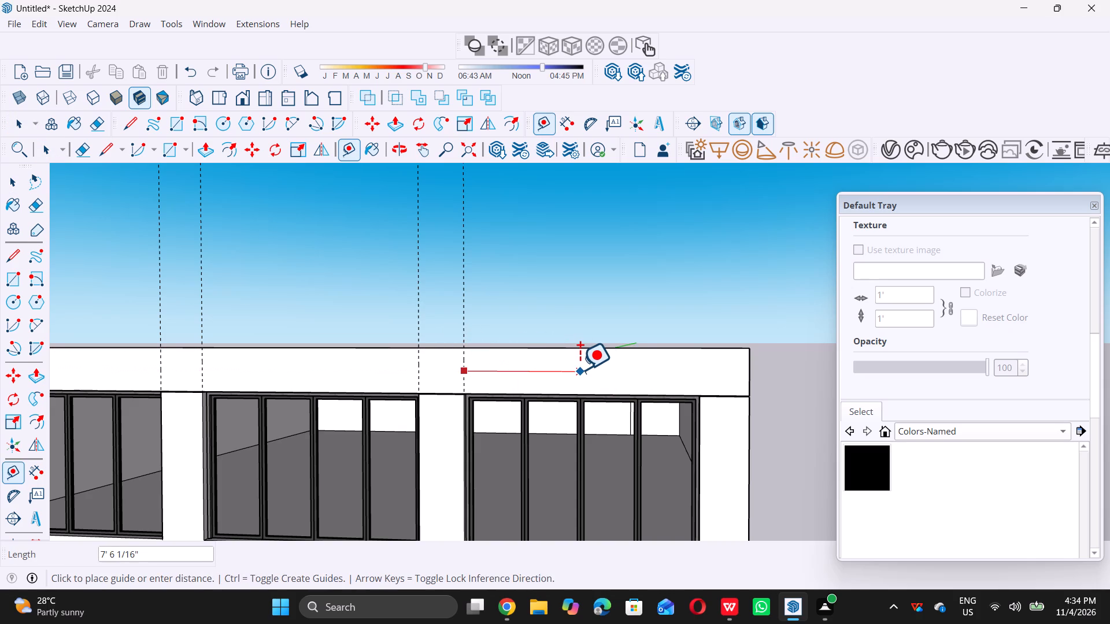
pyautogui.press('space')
# Place a fifth vertical guide 15' beyond the fourth guide, at the far edge of the third opening.
pyautogui.press('t')
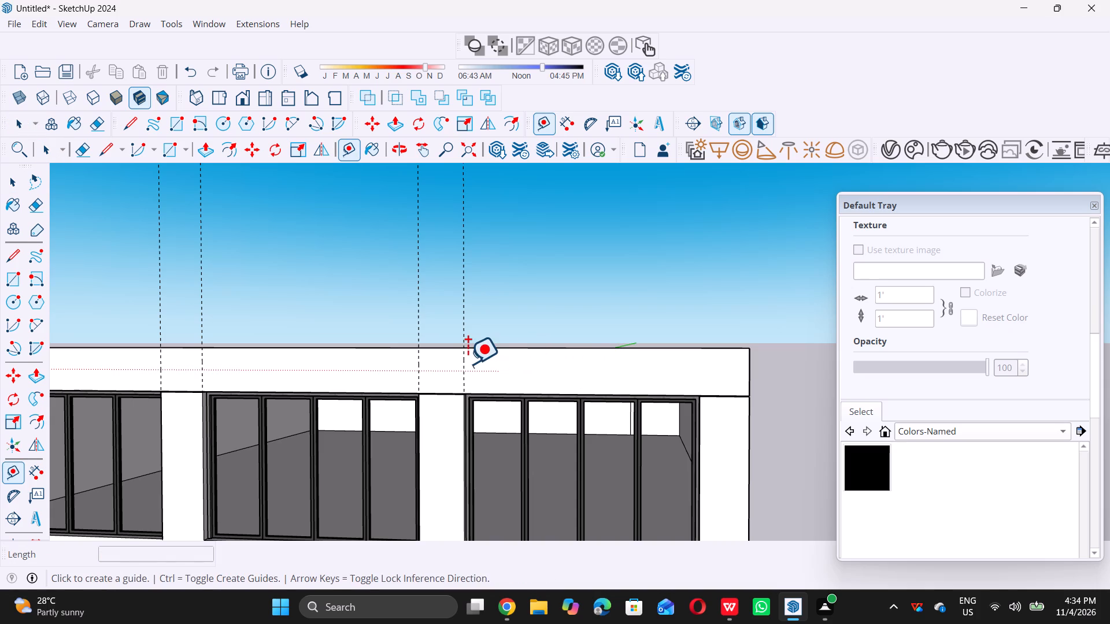
pyautogui.click(461, 361)
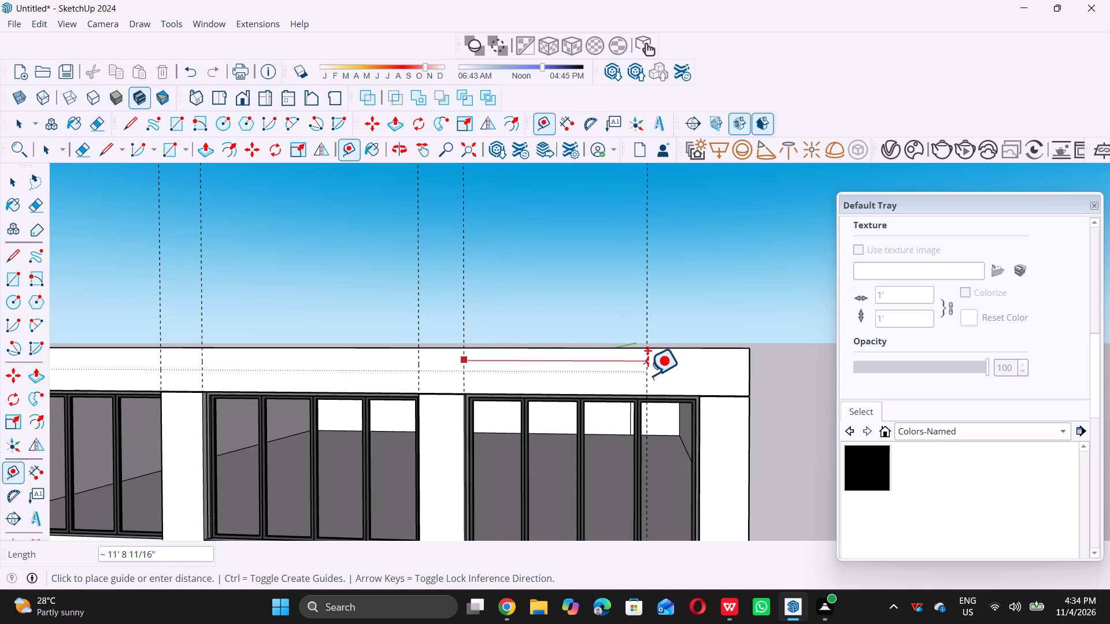
pyautogui.write("15'")
pyautogui.press('Return')
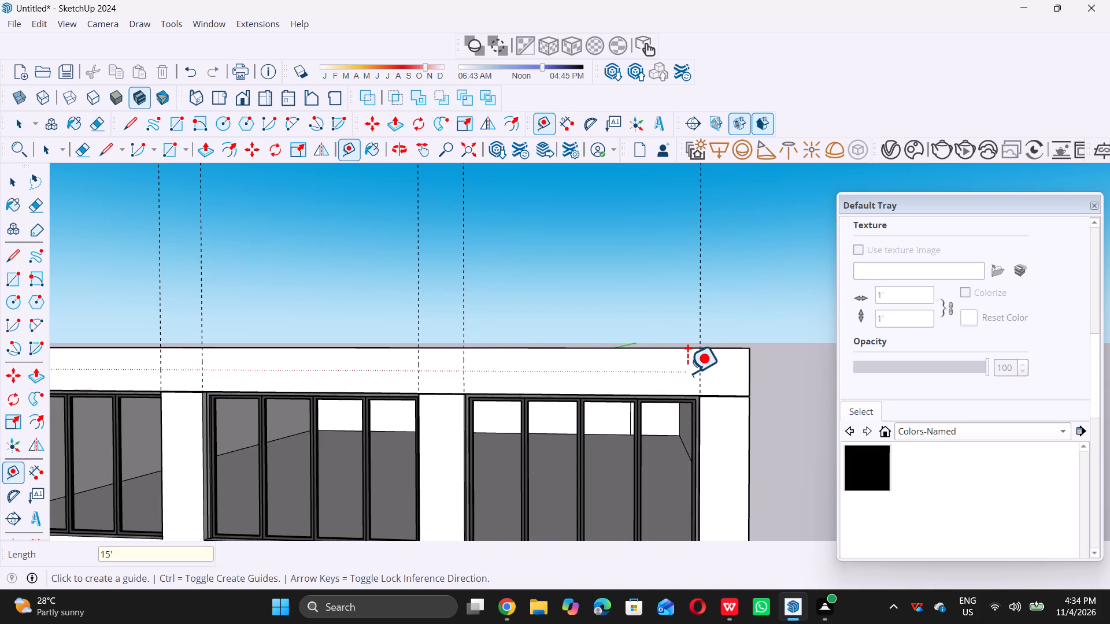
pyautogui.press('space')
# Draw a line straight across the front wall's top face, from the first guide's intersection with the outer edge to the inner edge.
pyautogui.scroll(-14, 687, 373)
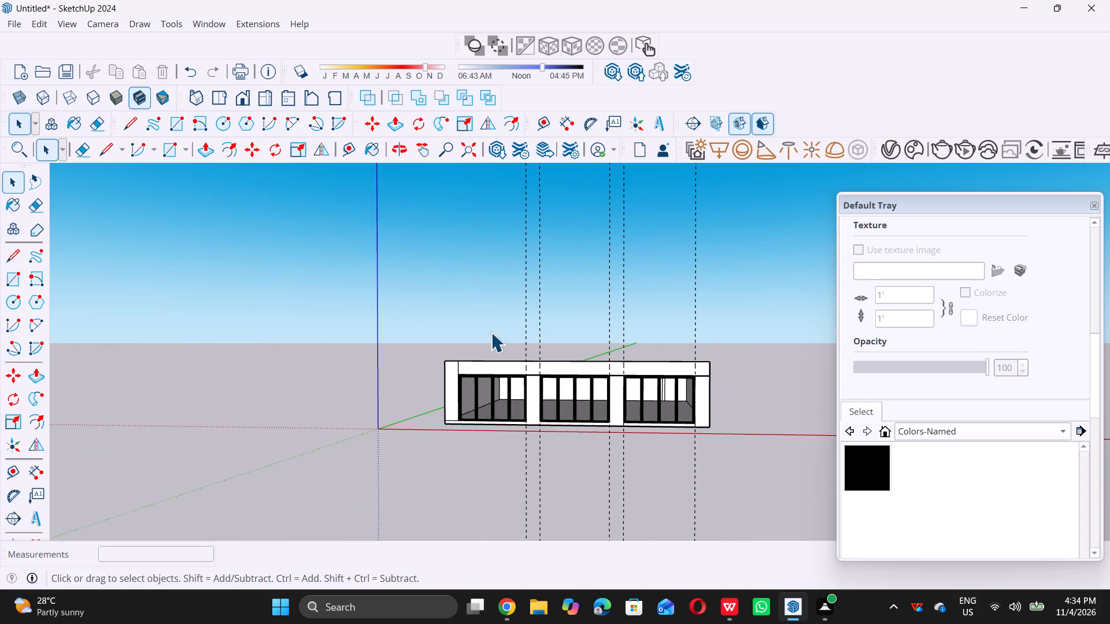
pyautogui.moveTo(491, 332); pyautogui.dragTo(403, 501, button='middle')
pyautogui.scroll(5, 464, 407)
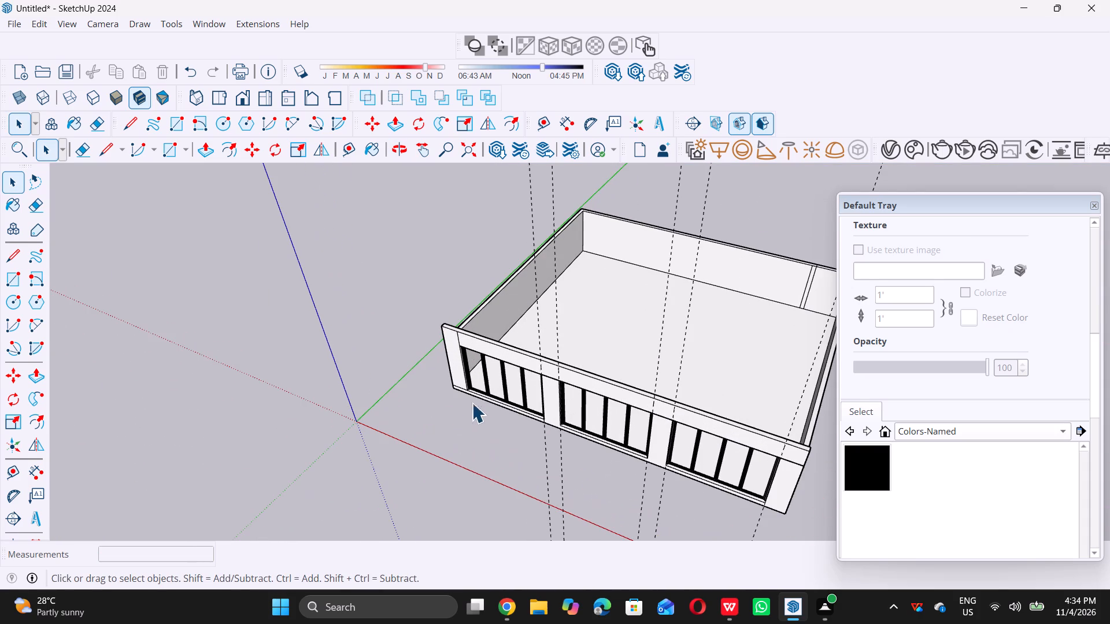
pyautogui.scroll(6, 553, 364)
pyautogui.moveTo(554, 356); pyautogui.dragTo(538, 393, button='middle')
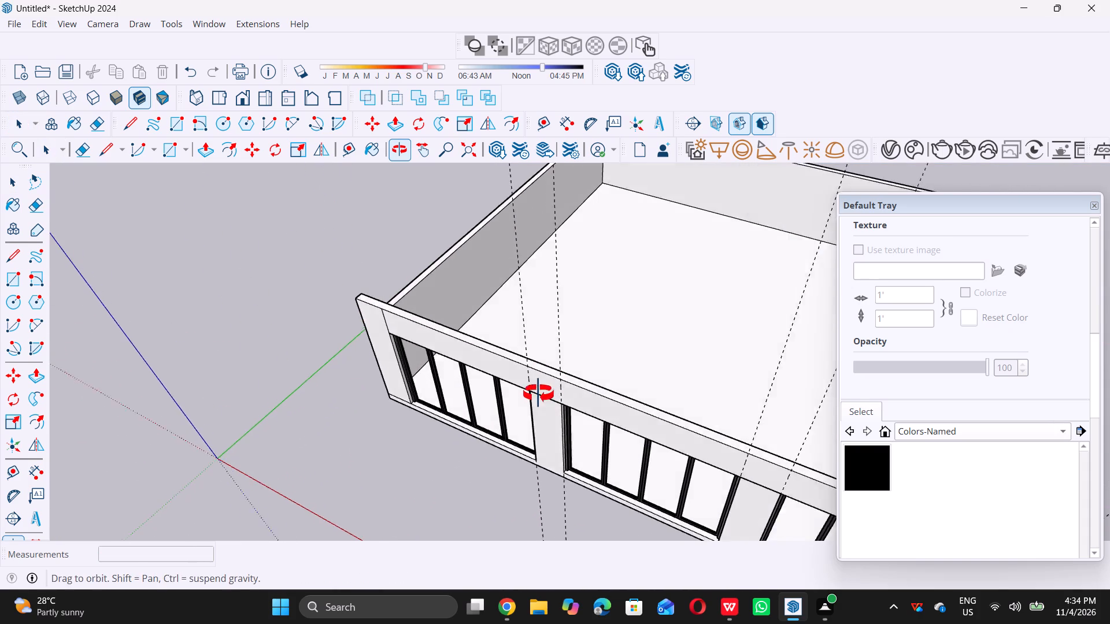
pyautogui.moveTo(538, 393); pyautogui.dragTo(532, 403, button='middle')
pyautogui.middleClick(532, 403)
pyautogui.scroll(11, 538, 397)
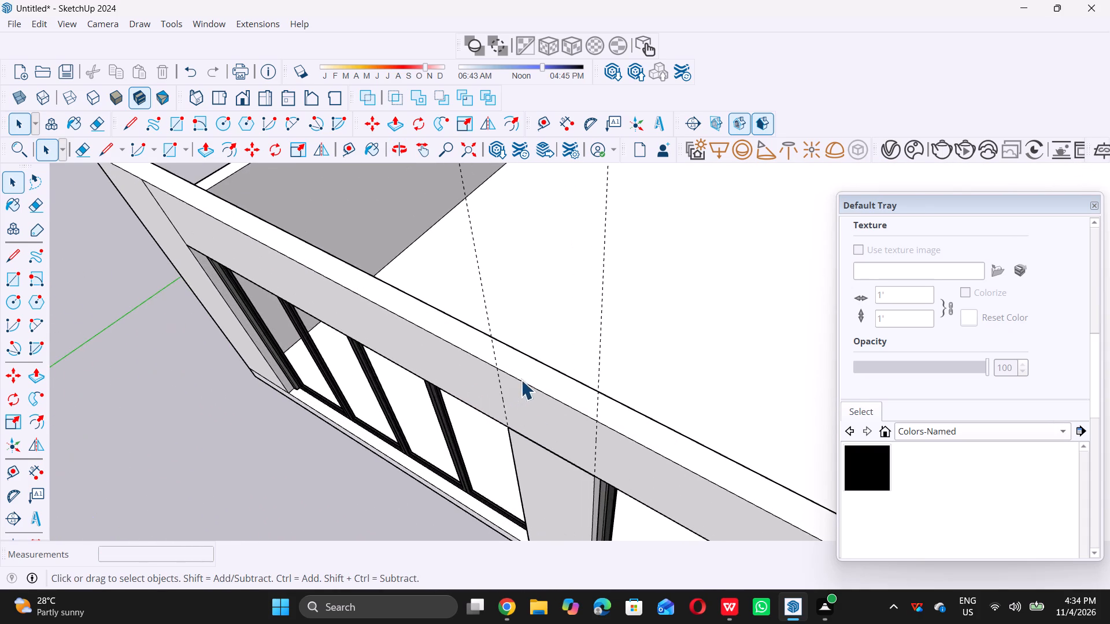
pyautogui.scroll(1, 516, 403)
pyautogui.moveTo(516, 404); pyautogui.dragTo(598, 418, button='middle')
pyautogui.middleClick(598, 418)
pyautogui.scroll(8, 596, 397)
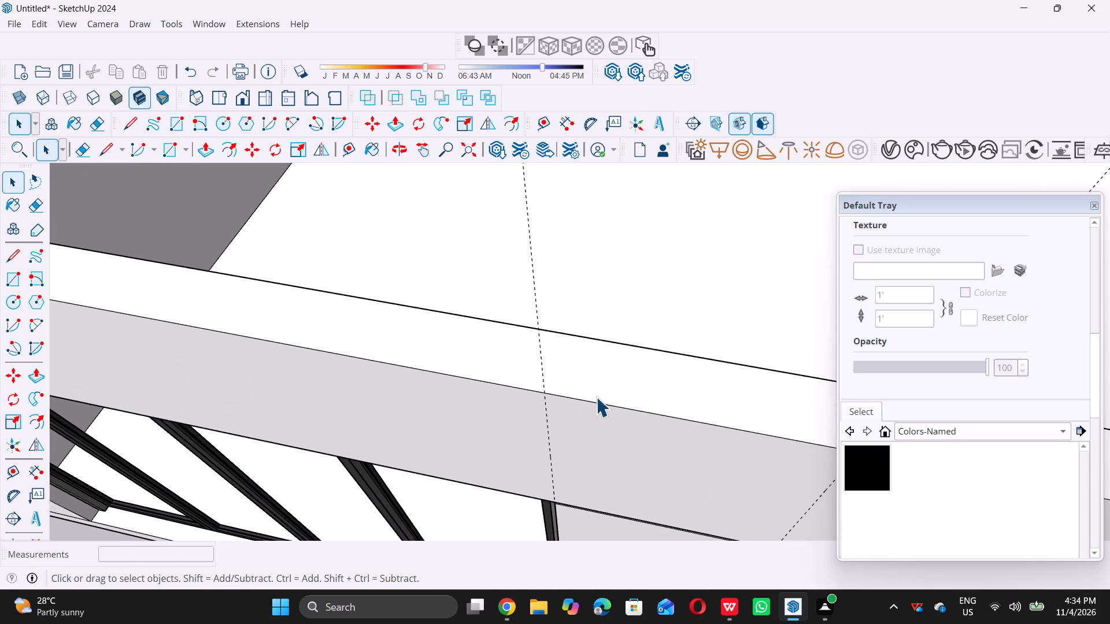
pyautogui.press('l')
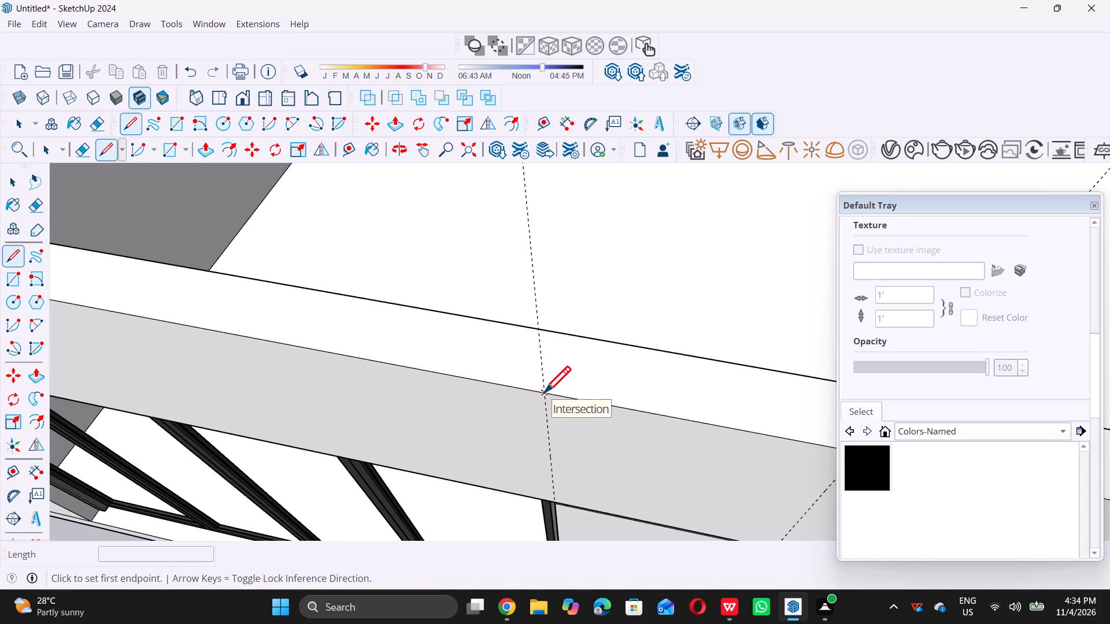
pyautogui.click(544, 392)
pyautogui.click(564, 328)
# Draw a 9" line across the front wall's top face, starting where the second guide meets the outer edge.
pyautogui.scroll(-5, 556, 345)
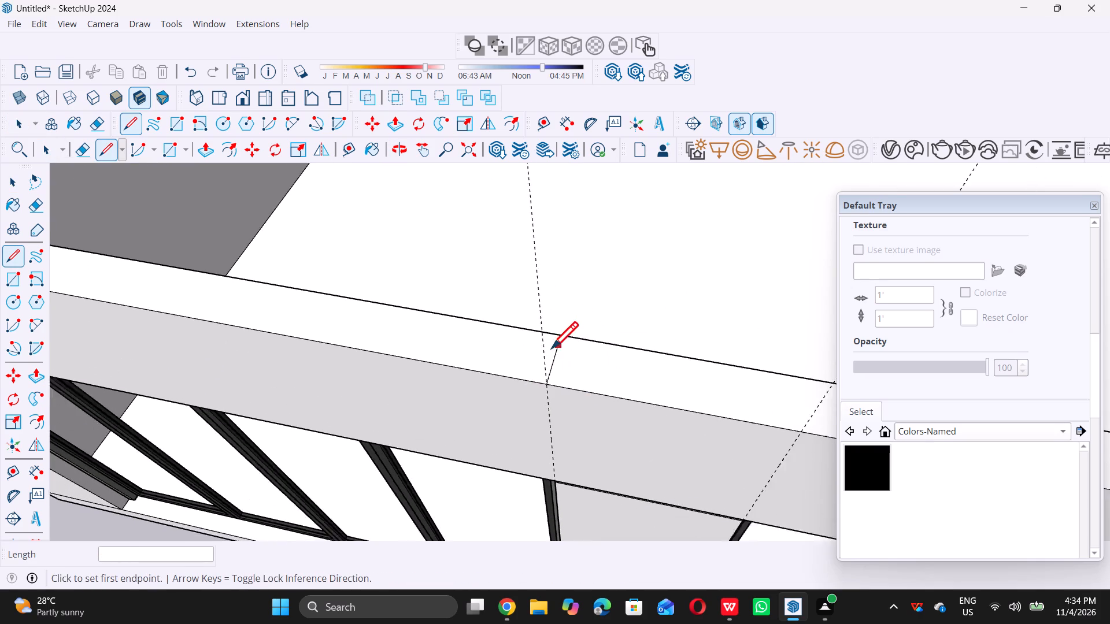
pyautogui.scroll(-6, 552, 348)
pyautogui.scroll(10, 653, 363)
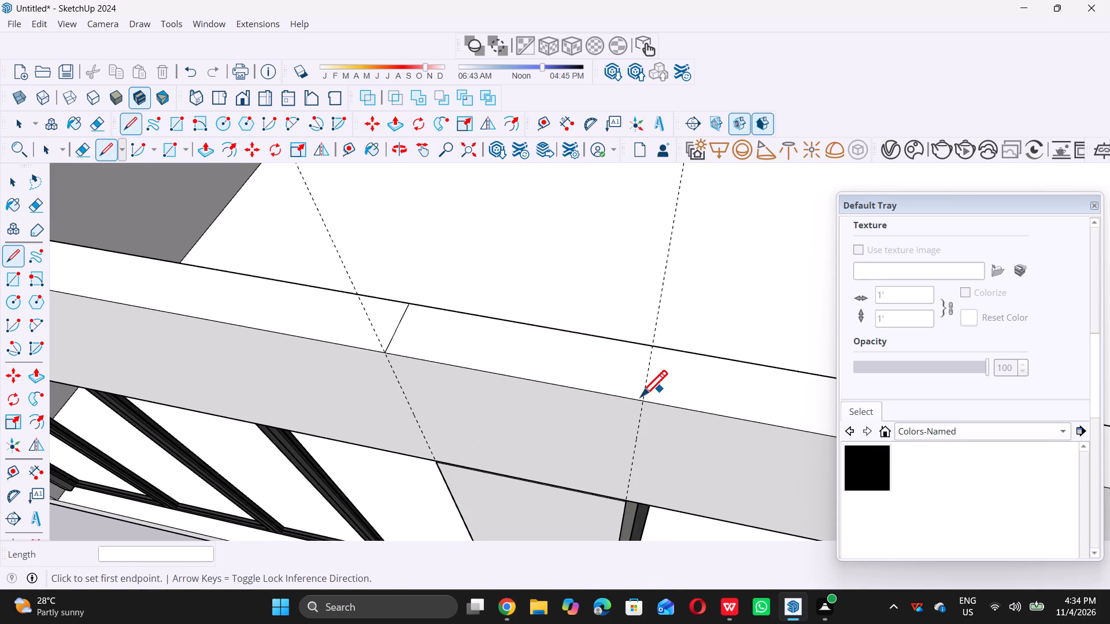
pyautogui.click(642, 398)
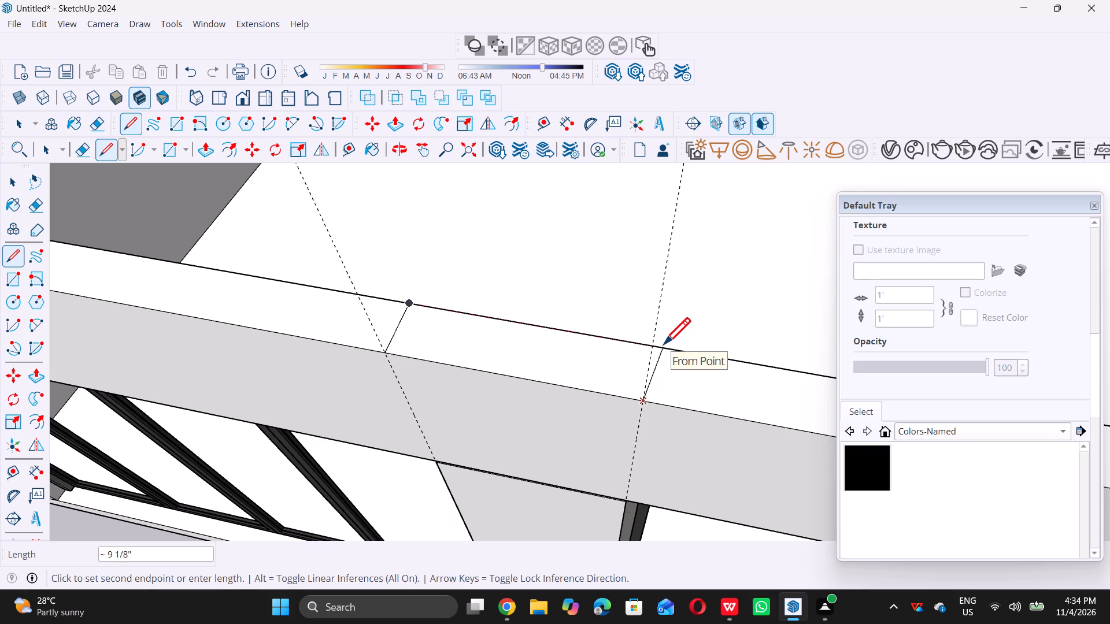
pyautogui.scroll(5, 664, 344)
pyautogui.scroll(-8, 638, 361)
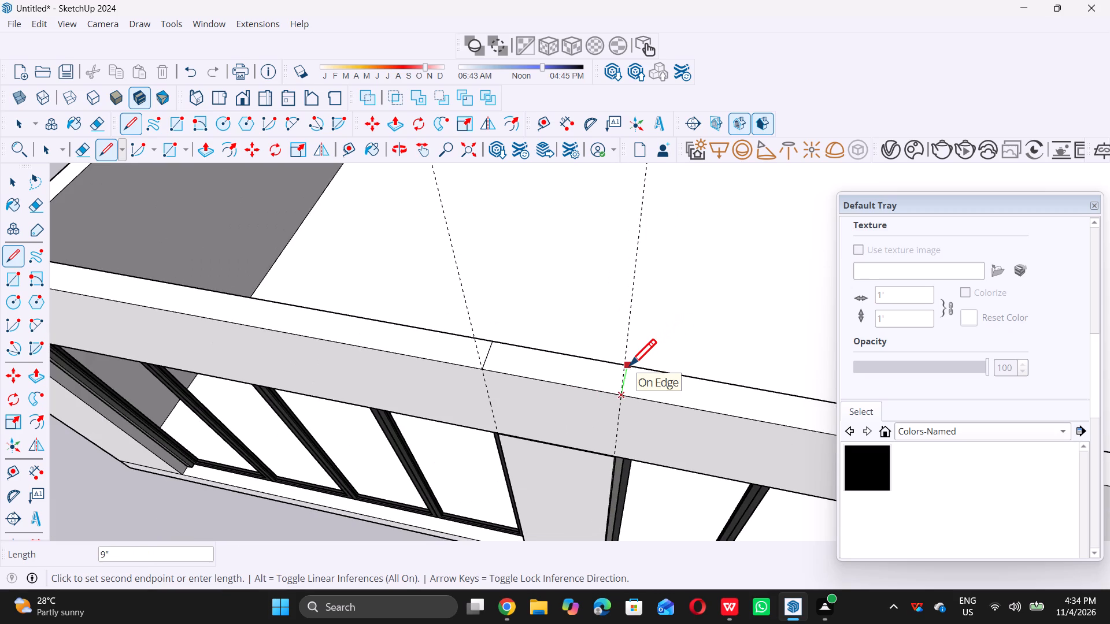
pyautogui.click(630, 365)
# Draw 9" lines across the front wall's top face at the third and fourth guides, either side of the second pier.
pyautogui.scroll(-19, 534, 372)
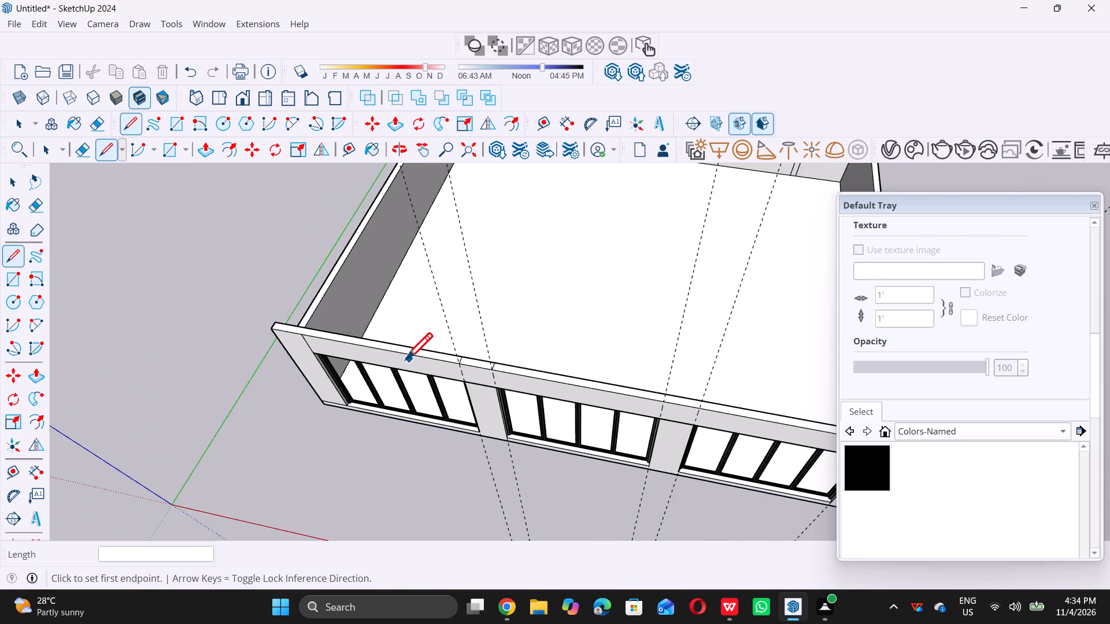
pyautogui.scroll(-9, 406, 359)
pyautogui.moveTo(567, 400); pyautogui.dragTo(469, 435, button='middle')
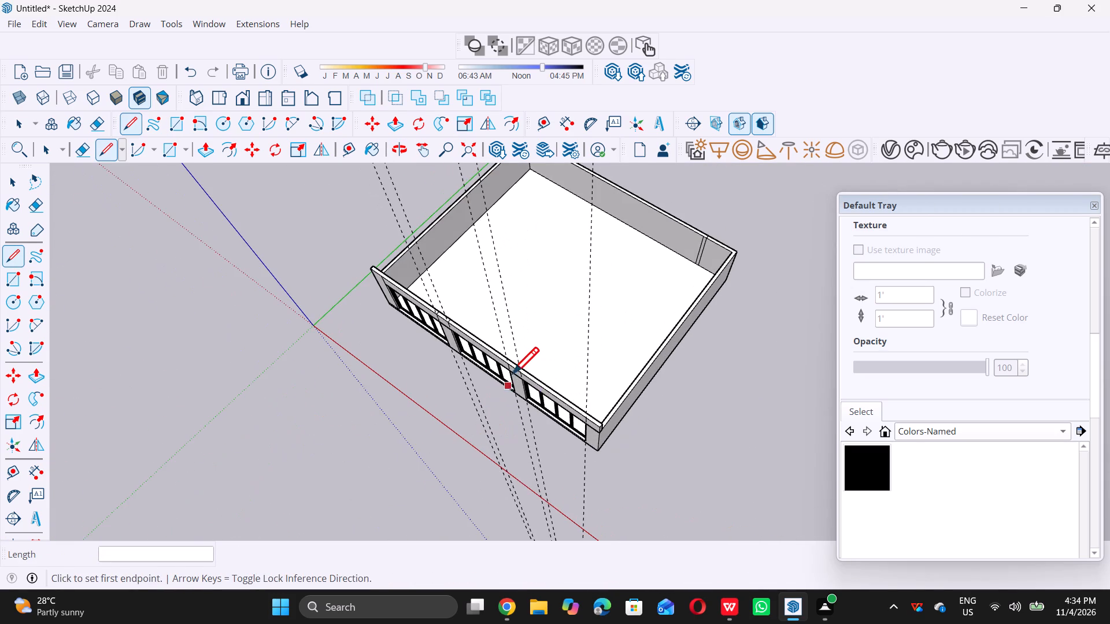
pyautogui.scroll(14, 512, 372)
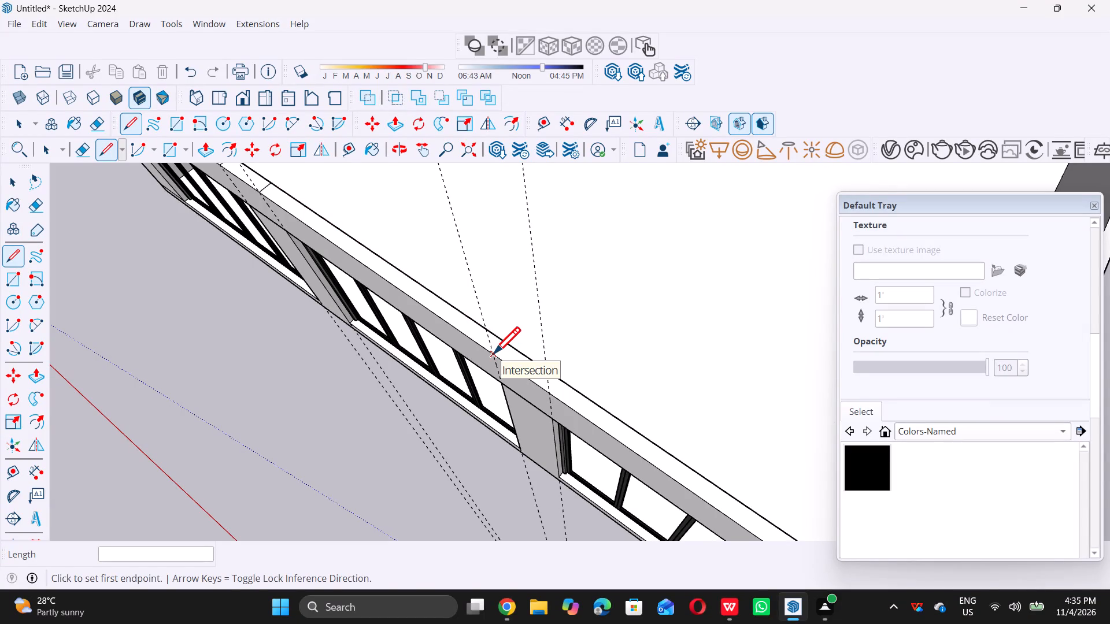
pyautogui.tripleClick(494, 353)
pyautogui.click(508, 344)
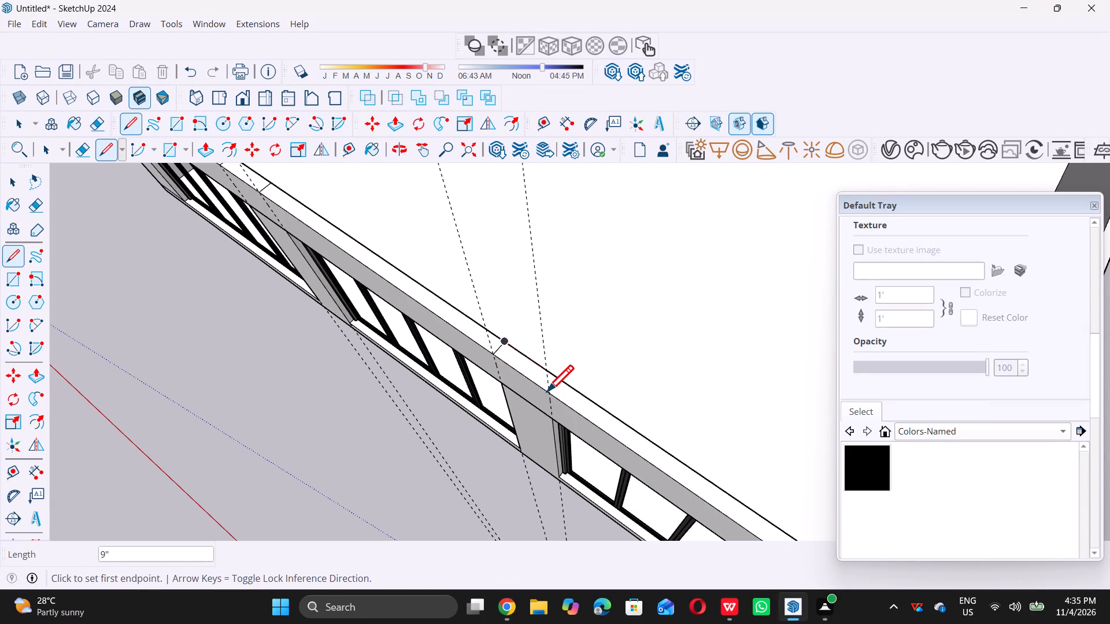
pyautogui.click(553, 389)
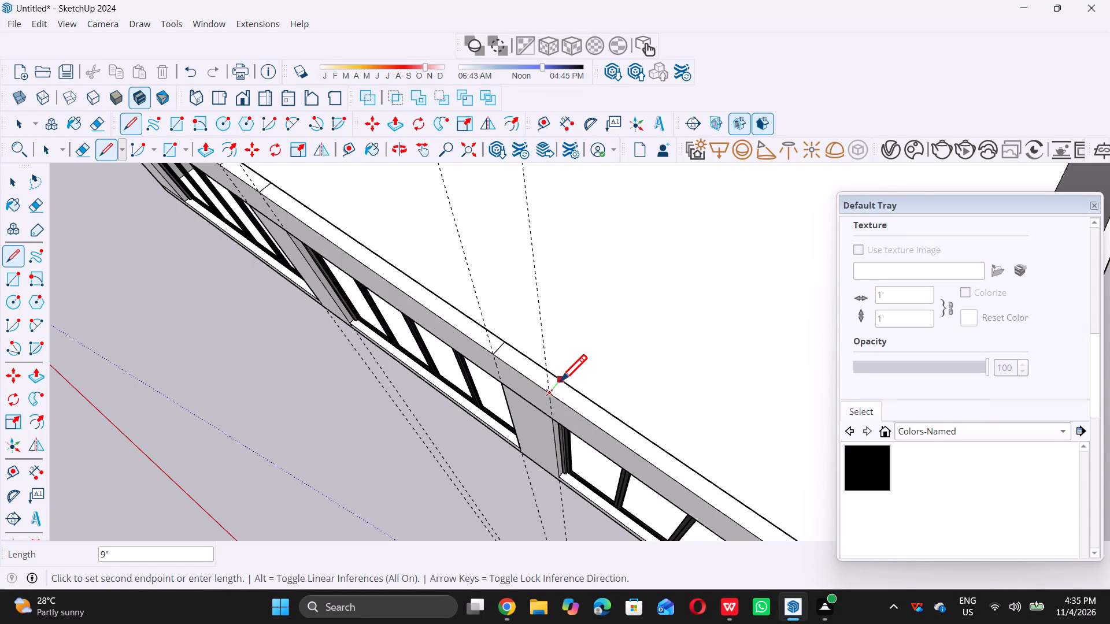
pyautogui.click(561, 380)
# Draw a 9" line across the front wall's top face at the fifth guide, near the wall's end.
pyautogui.scroll(-14, 521, 371)
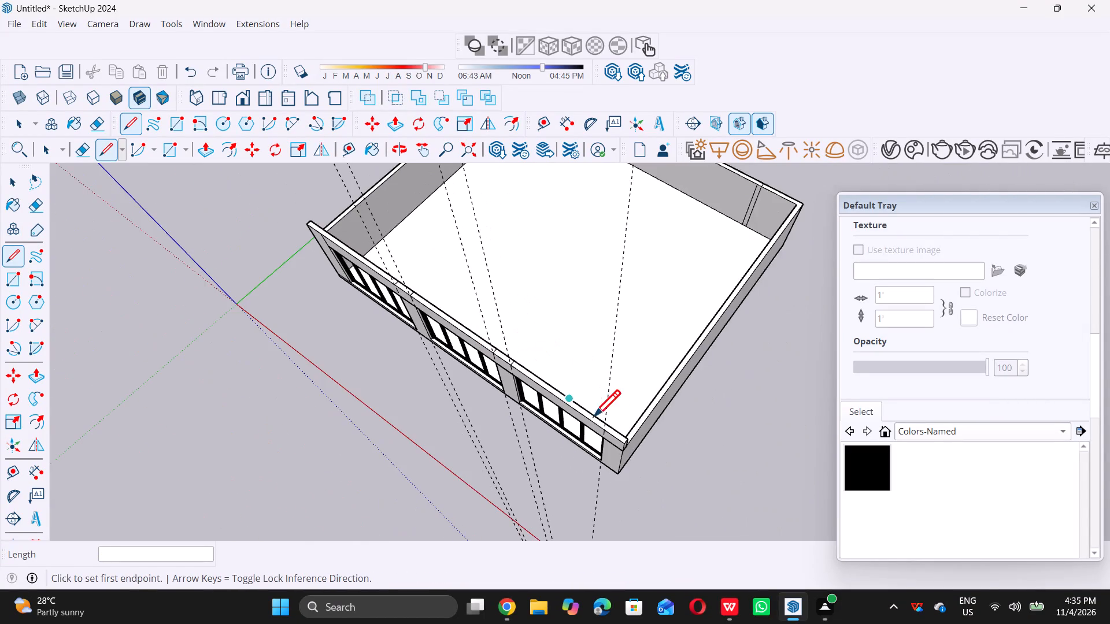
pyautogui.scroll(17, 597, 422)
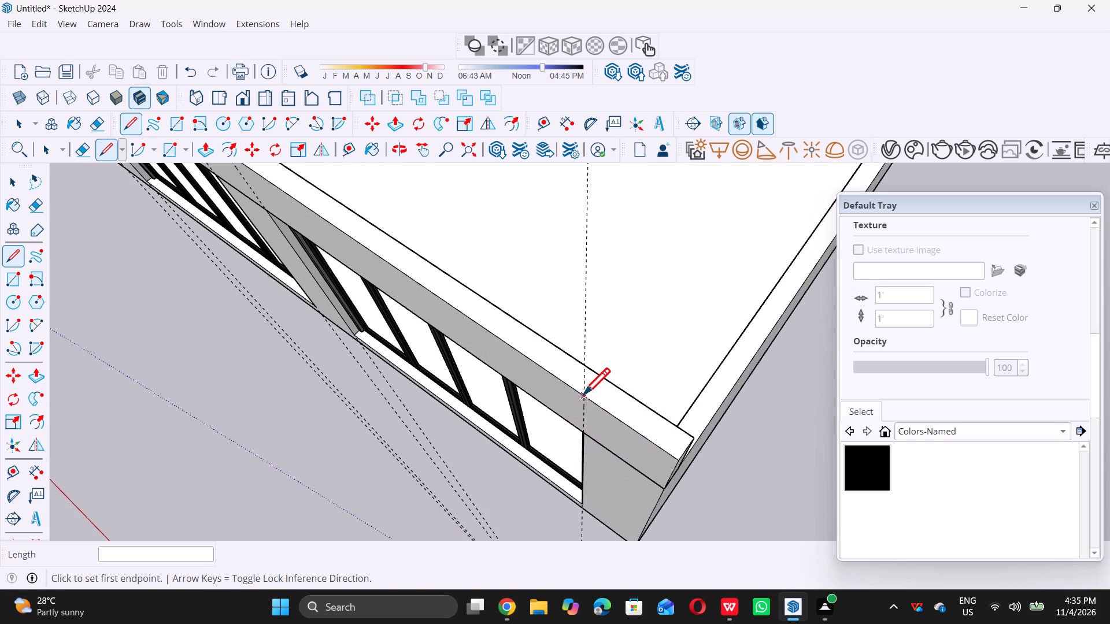
pyautogui.click(583, 394)
pyautogui.click(602, 378)
pyautogui.press('space')
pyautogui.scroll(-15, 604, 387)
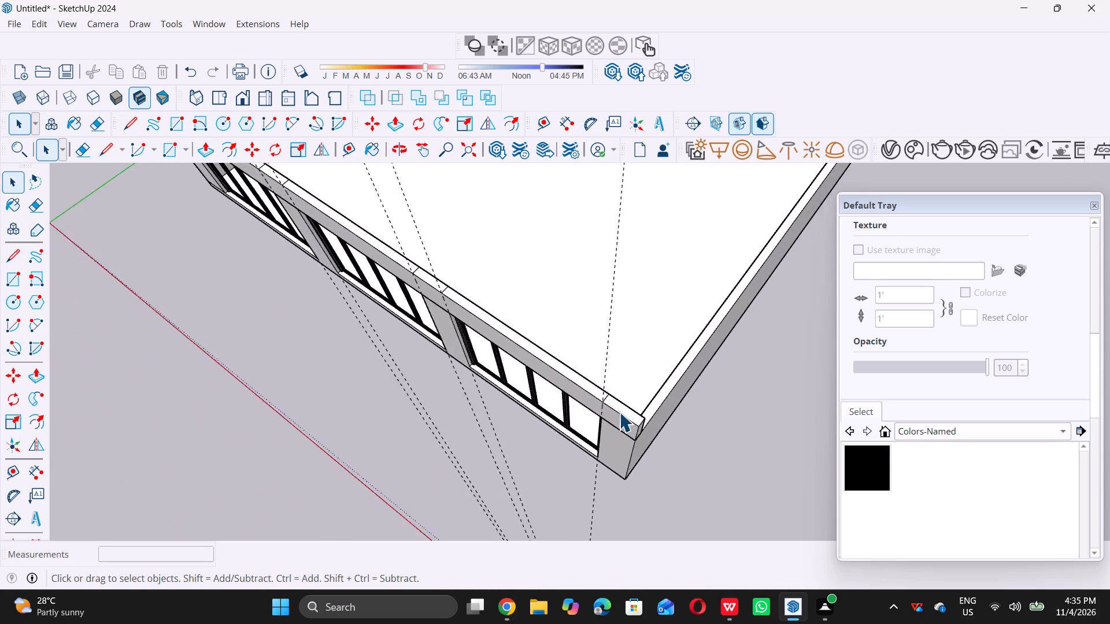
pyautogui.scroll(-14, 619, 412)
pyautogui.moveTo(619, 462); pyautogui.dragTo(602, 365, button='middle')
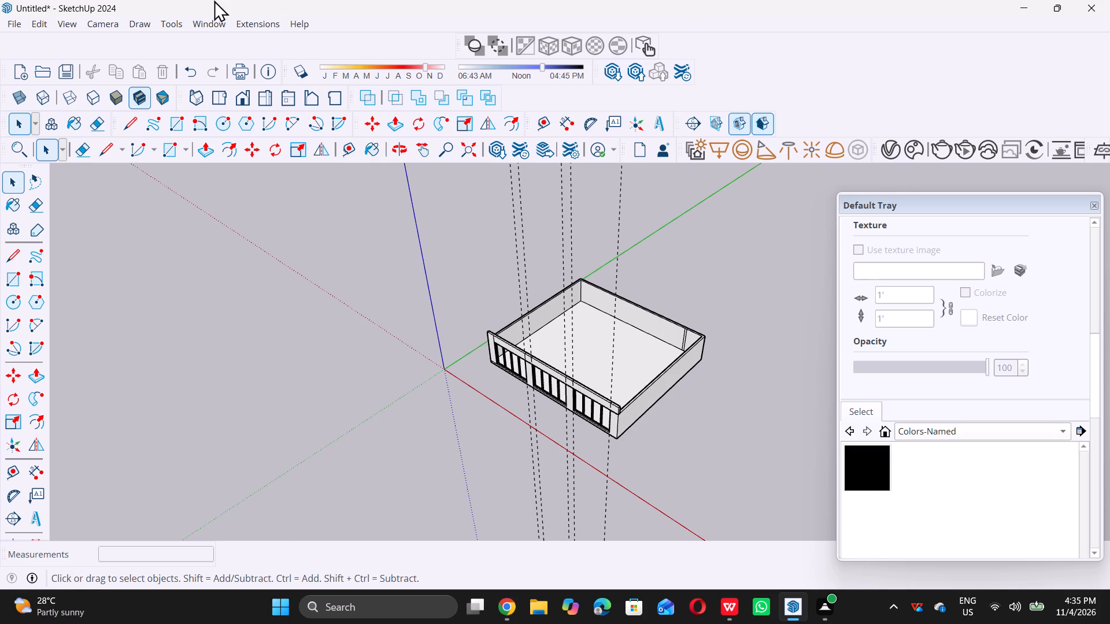
# Draw a line straight across the front wall's top face, from the vertical edge beside the first window to the inner edge.
pyautogui.click(44, 23)
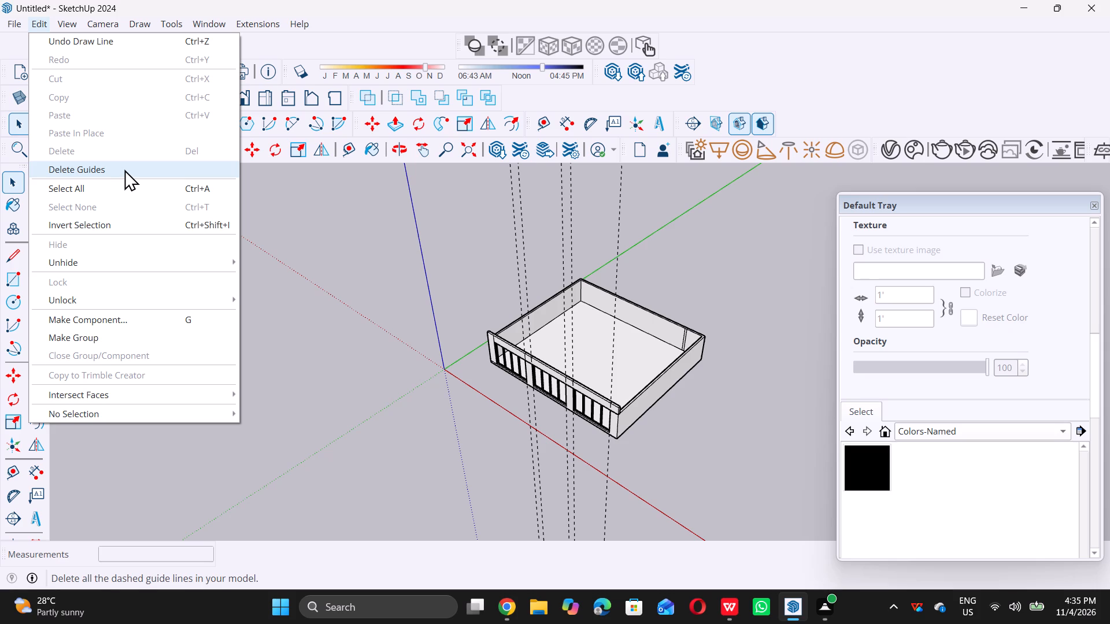
pyautogui.moveTo(517, 344); pyautogui.dragTo(514, 351, button='middle')
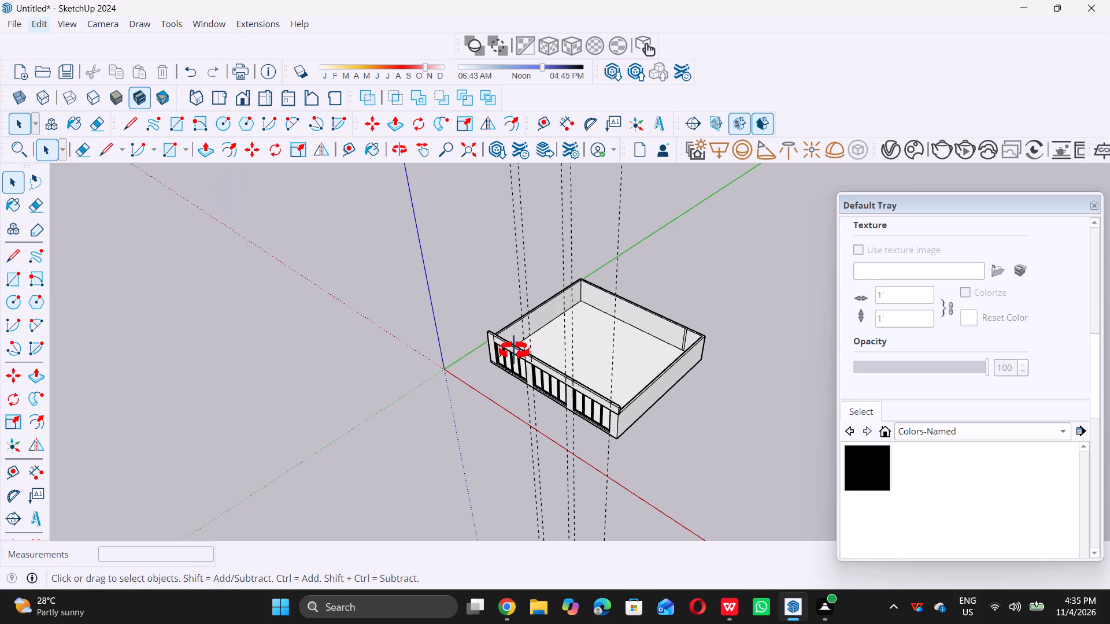
pyautogui.moveTo(514, 351); pyautogui.dragTo(514, 352, button='middle')
pyautogui.middleClick(512, 360)
pyautogui.middleClick(510, 365)
pyautogui.middleClick(509, 370)
pyautogui.moveTo(509, 373); pyautogui.dragTo(508, 382, button='middle')
pyautogui.moveTo(508, 384); pyautogui.dragTo(508, 395, button='middle')
pyautogui.moveTo(508, 396); pyautogui.dragTo(507, 407, button='middle')
pyautogui.middleClick(507, 407)
pyautogui.middleClick(506, 407)
pyautogui.scroll(1, 510, 333)
pyautogui.scroll(5, 552, 270)
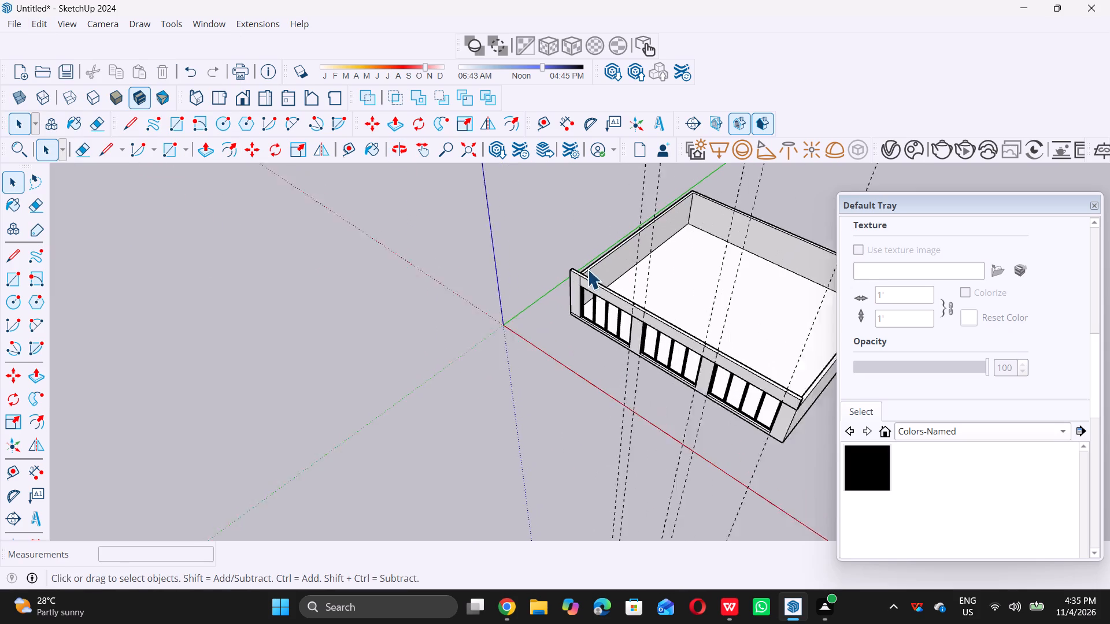
pyautogui.scroll(16, 614, 269)
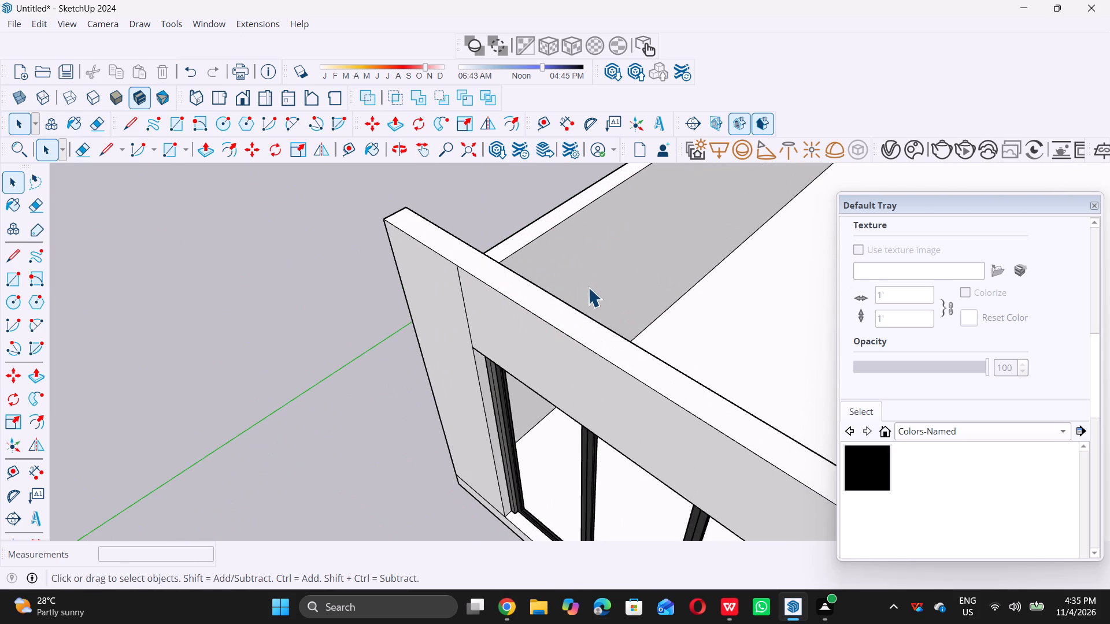
pyautogui.press('l')
pyautogui.click(460, 265)
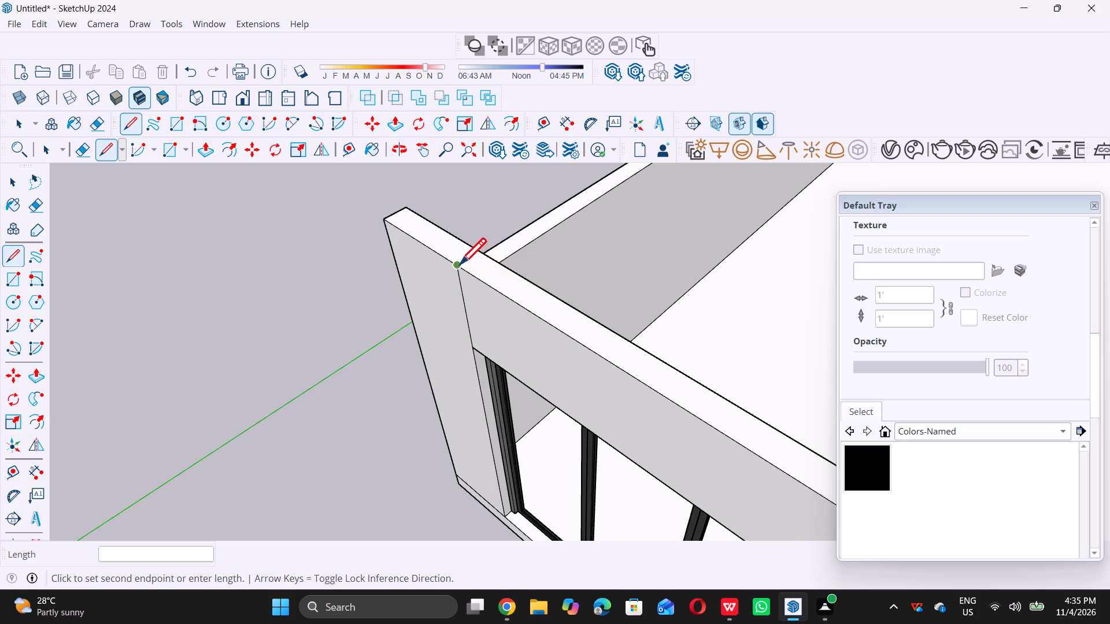
pyautogui.click(480, 250)
pyautogui.press('space')
pyautogui.scroll(-3, 462, 272)
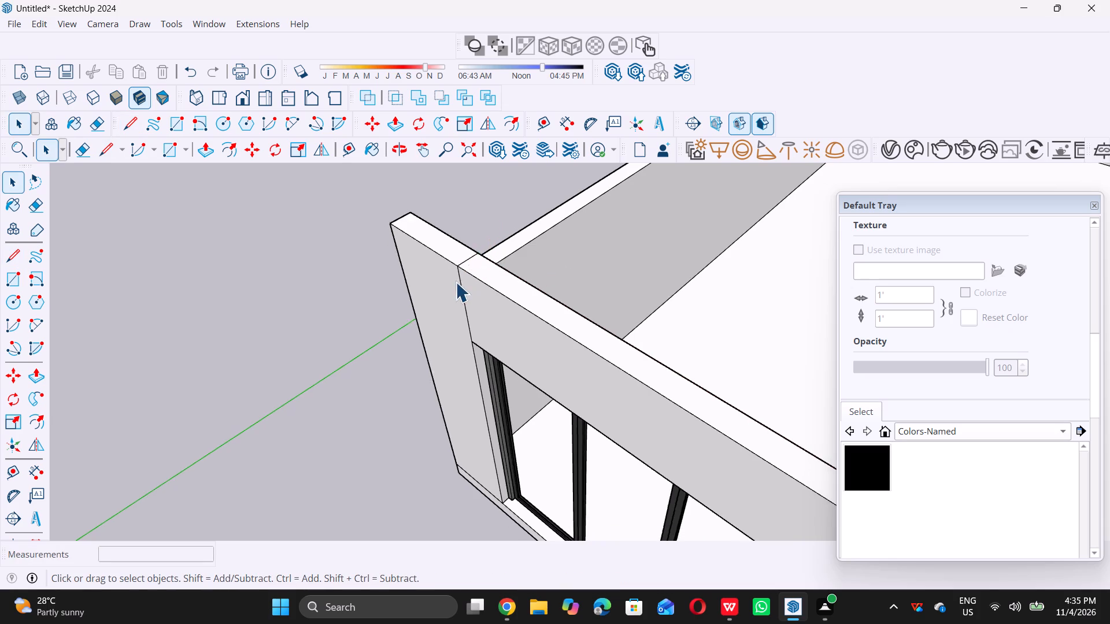
pyautogui.scroll(-20, 456, 282)
pyautogui.scroll(-7, 456, 282)
pyautogui.moveTo(580, 460); pyautogui.dragTo(678, 358, button='middle')
pyautogui.middleClick(678, 358)
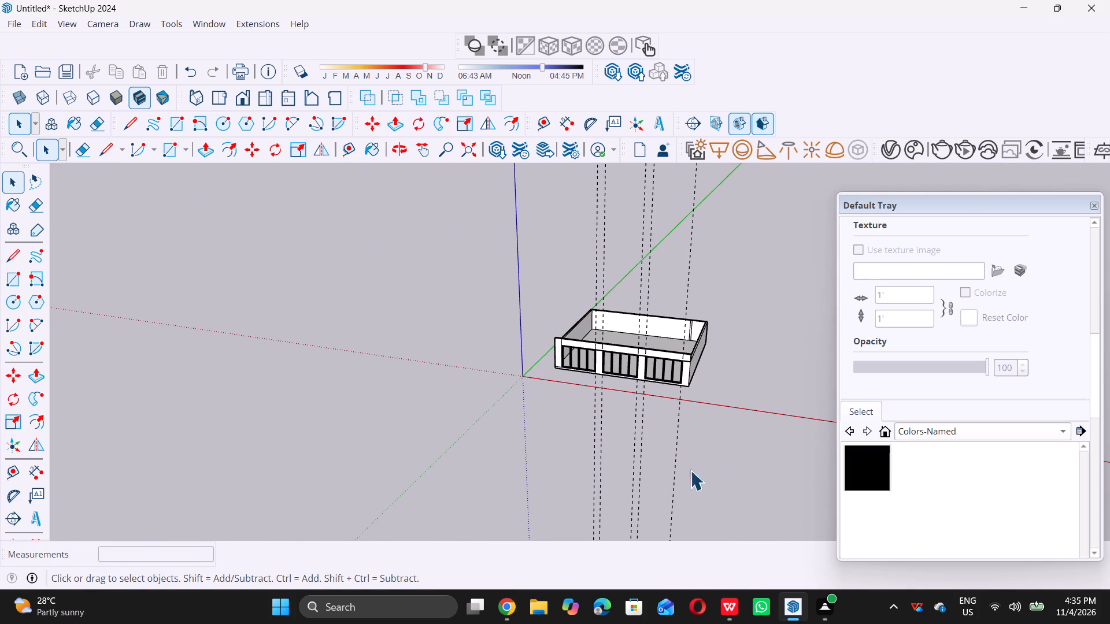
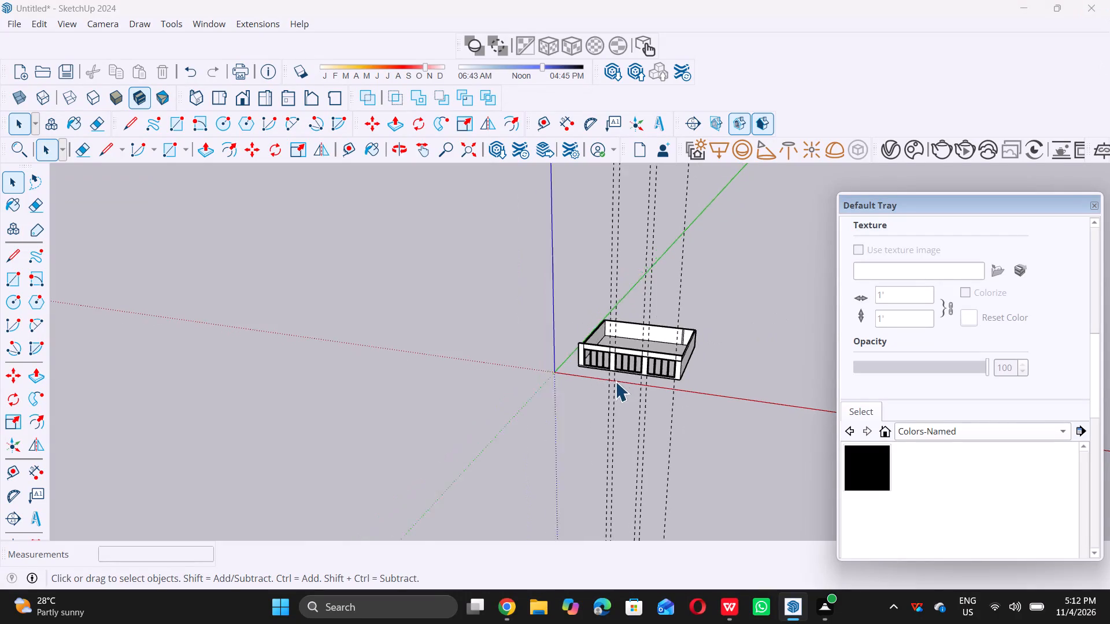
# Push/Pull the front wall's top face segment at the end beside the first window up by 10'.
pyautogui.scroll(-3, 614, 389)
pyautogui.moveTo(613, 403); pyautogui.dragTo(621, 375, button='middle')
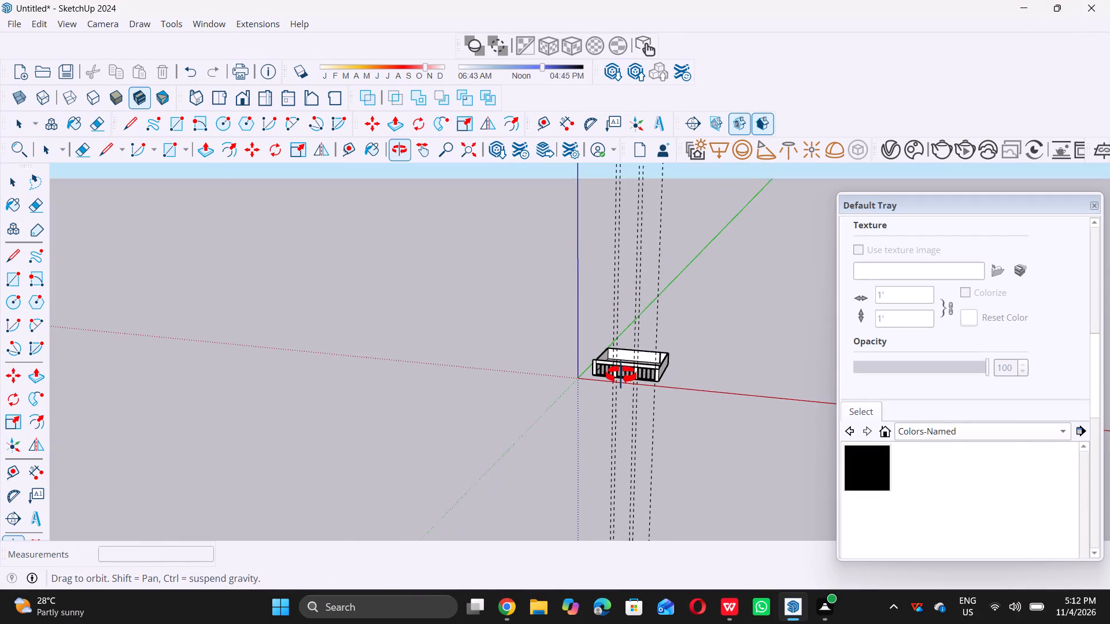
pyautogui.moveTo(621, 375); pyautogui.dragTo(560, 377, button='middle')
pyautogui.scroll(7, 671, 374)
pyautogui.scroll(4, 593, 334)
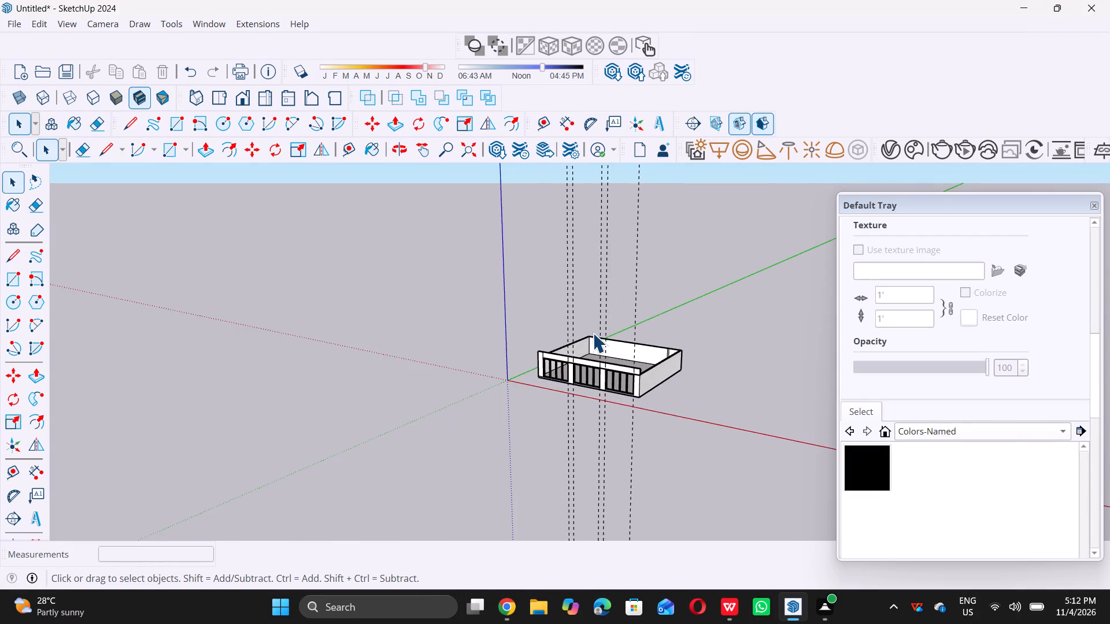
pyautogui.scroll(1, 593, 333)
pyautogui.moveTo(586, 363); pyautogui.dragTo(558, 443, button='middle')
pyautogui.scroll(9, 598, 407)
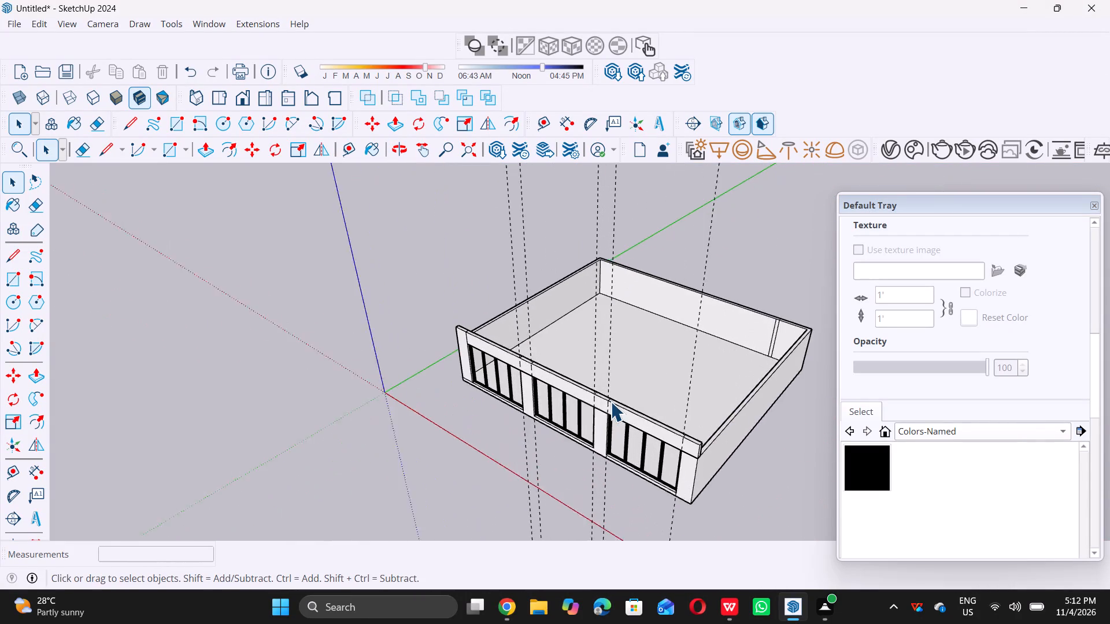
pyautogui.scroll(5, 610, 402)
pyautogui.scroll(-13, 587, 404)
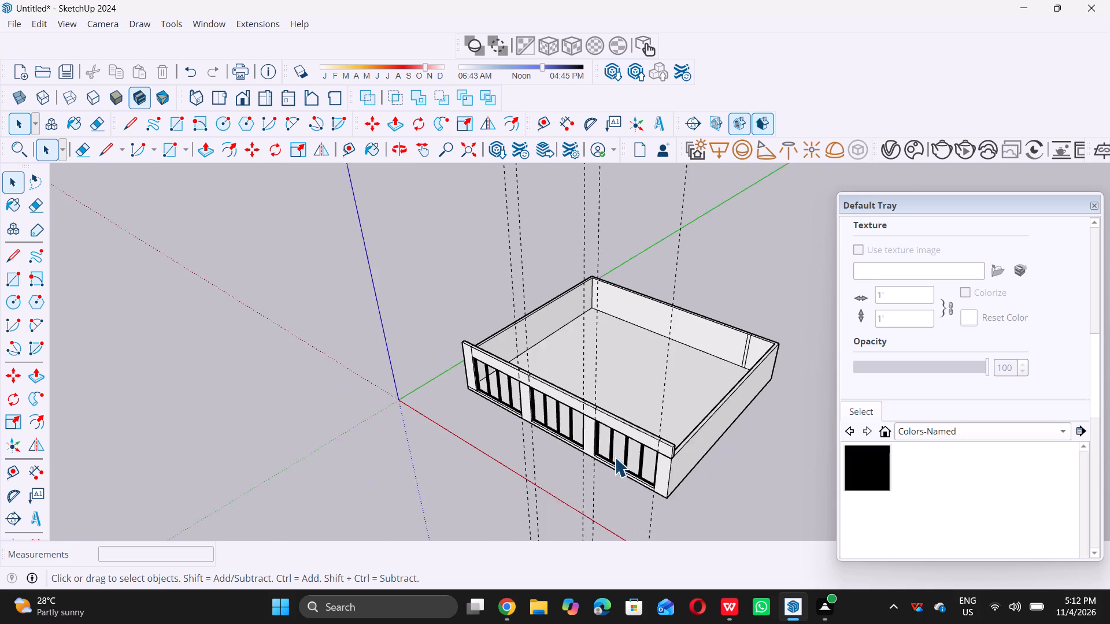
pyautogui.scroll(-4, 646, 450)
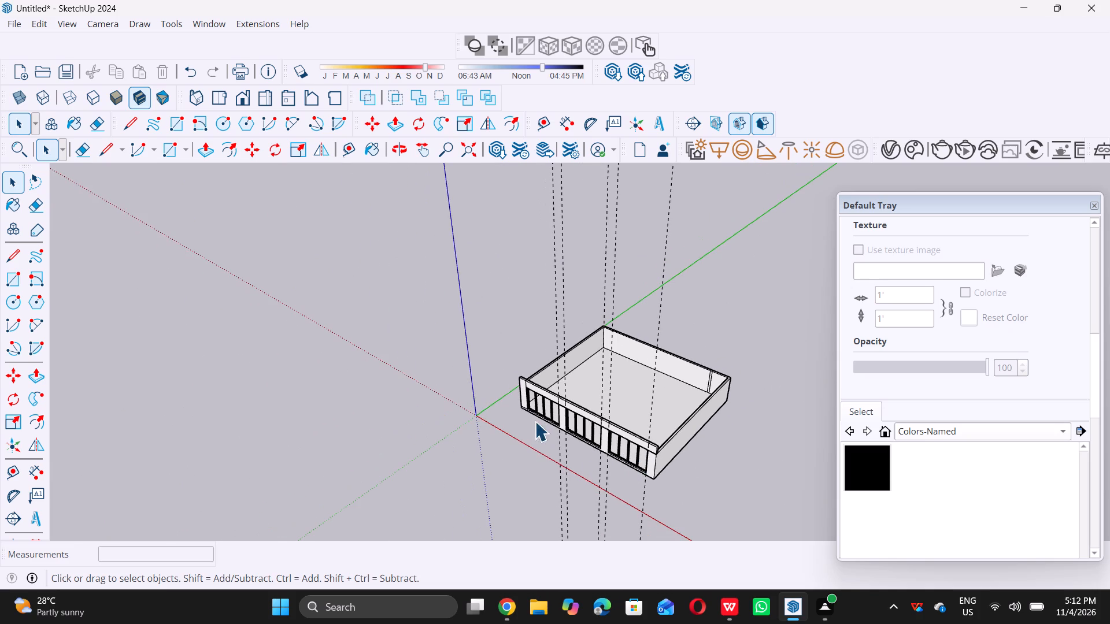
pyautogui.scroll(14, 512, 375)
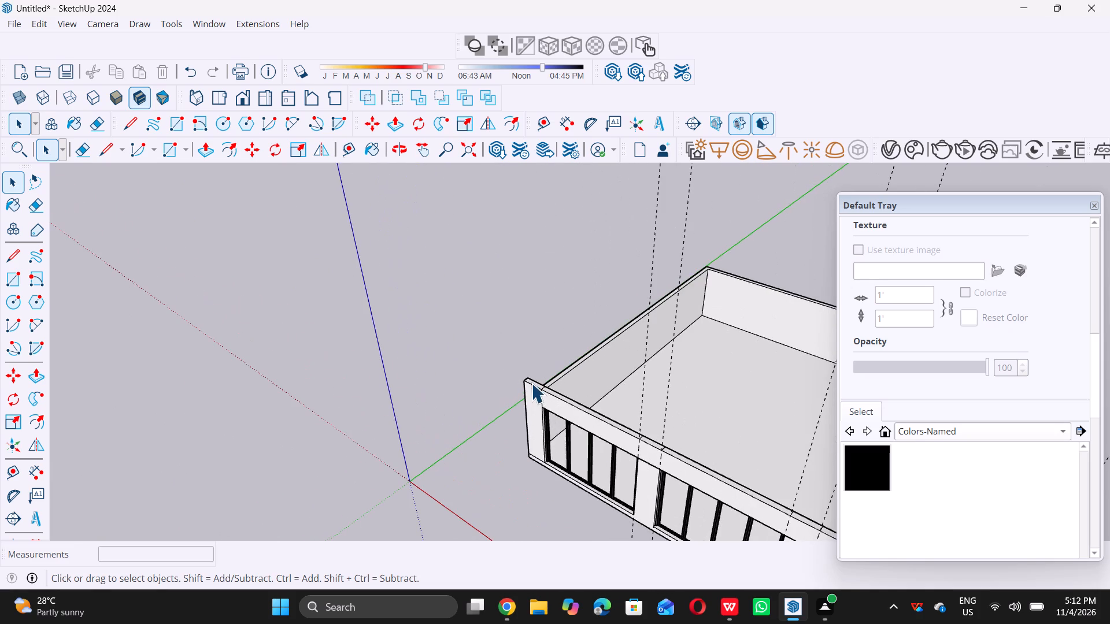
pyautogui.scroll(15, 537, 385)
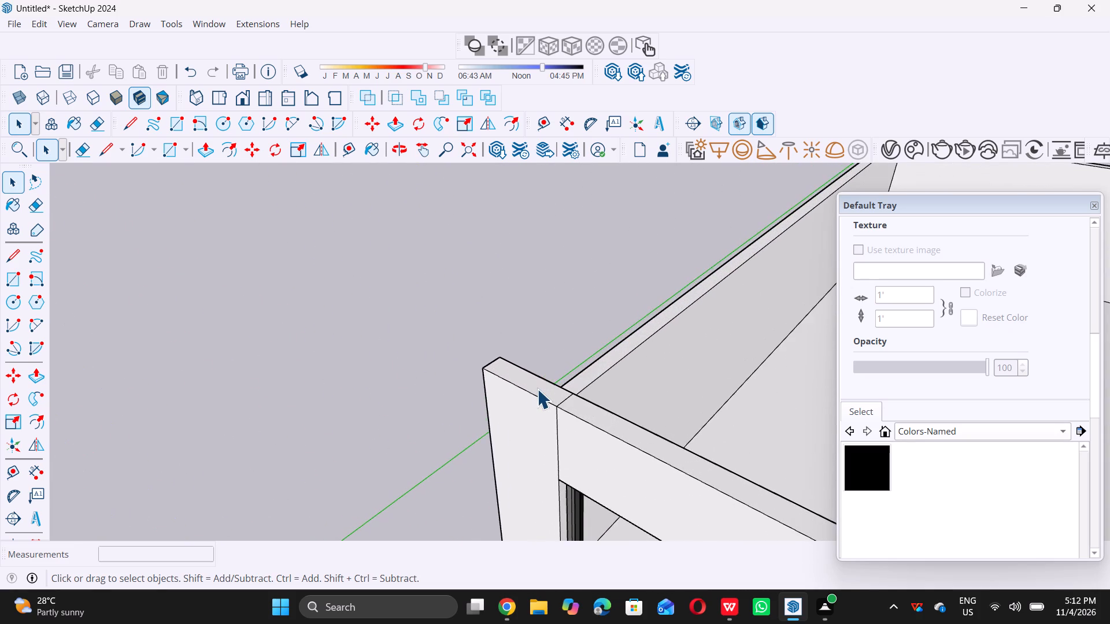
pyautogui.scroll(5, 537, 389)
pyautogui.click(536, 389)
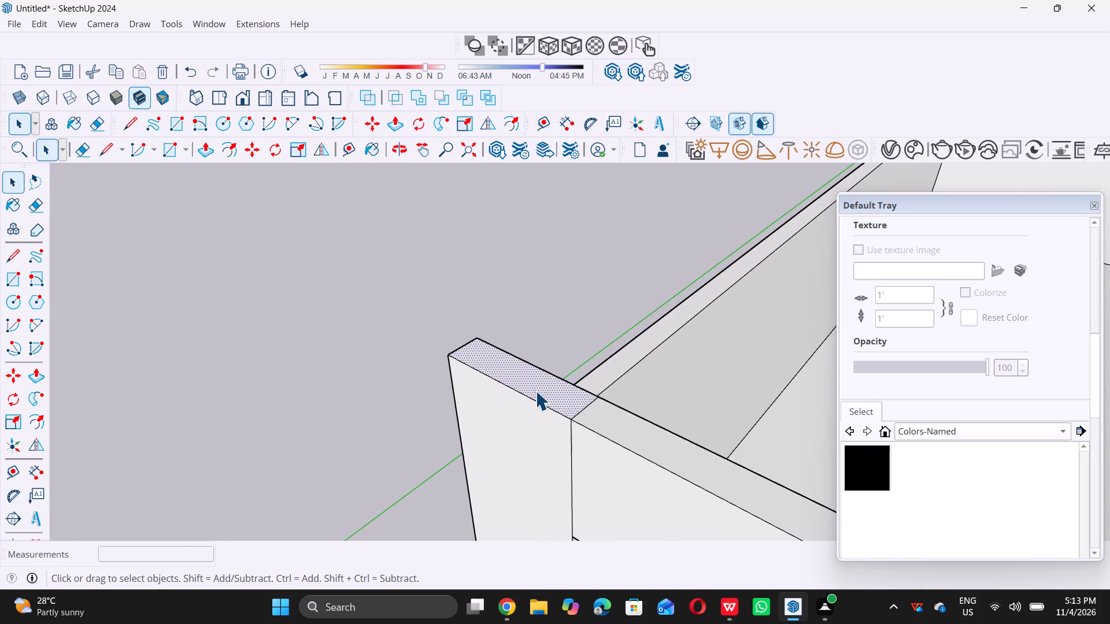
pyautogui.press('p')
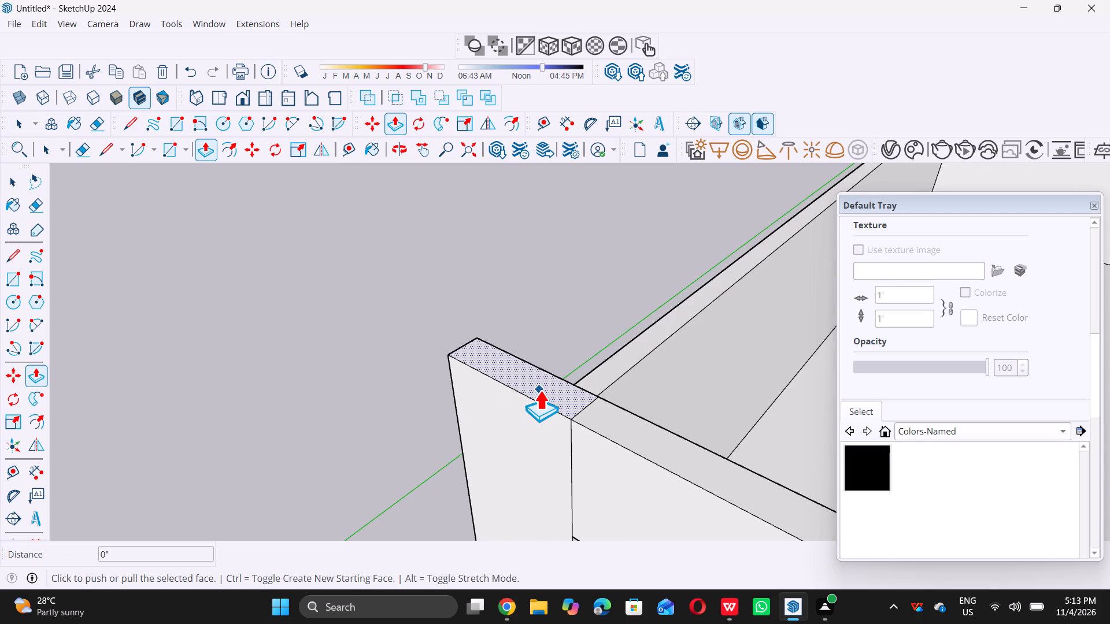
pyautogui.click(540, 390)
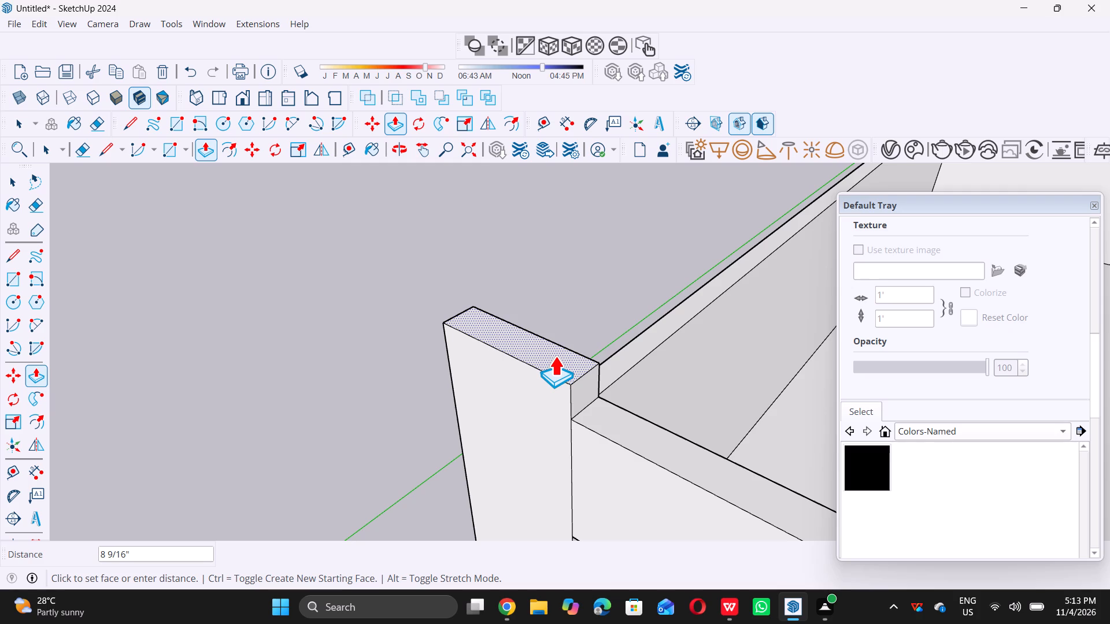
pyautogui.write('10')
pyautogui.press("'")
pyautogui.press('Return')
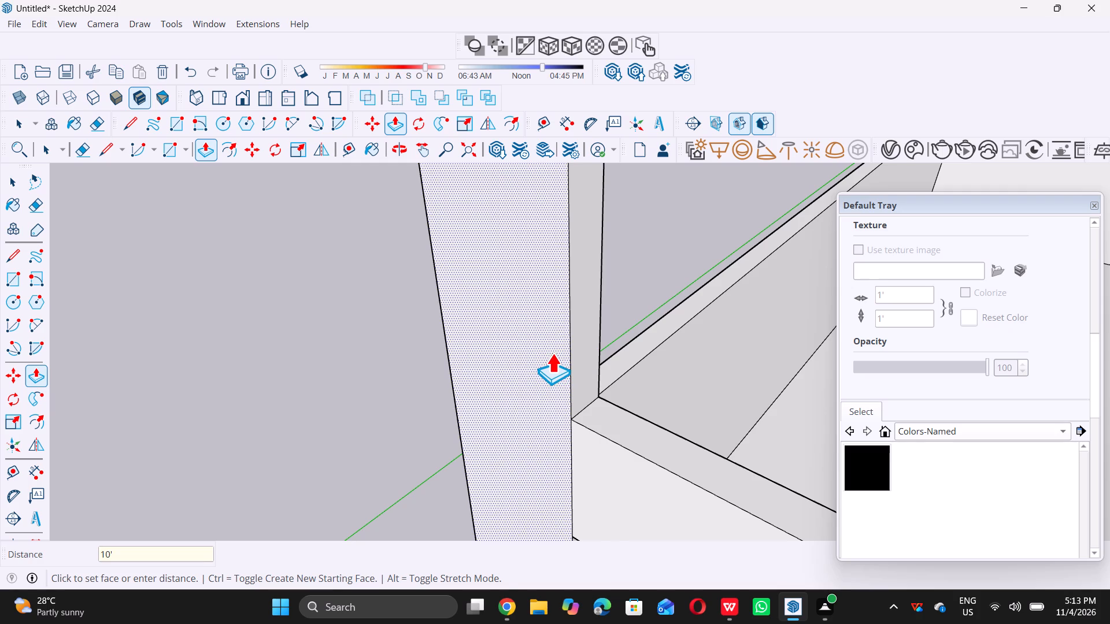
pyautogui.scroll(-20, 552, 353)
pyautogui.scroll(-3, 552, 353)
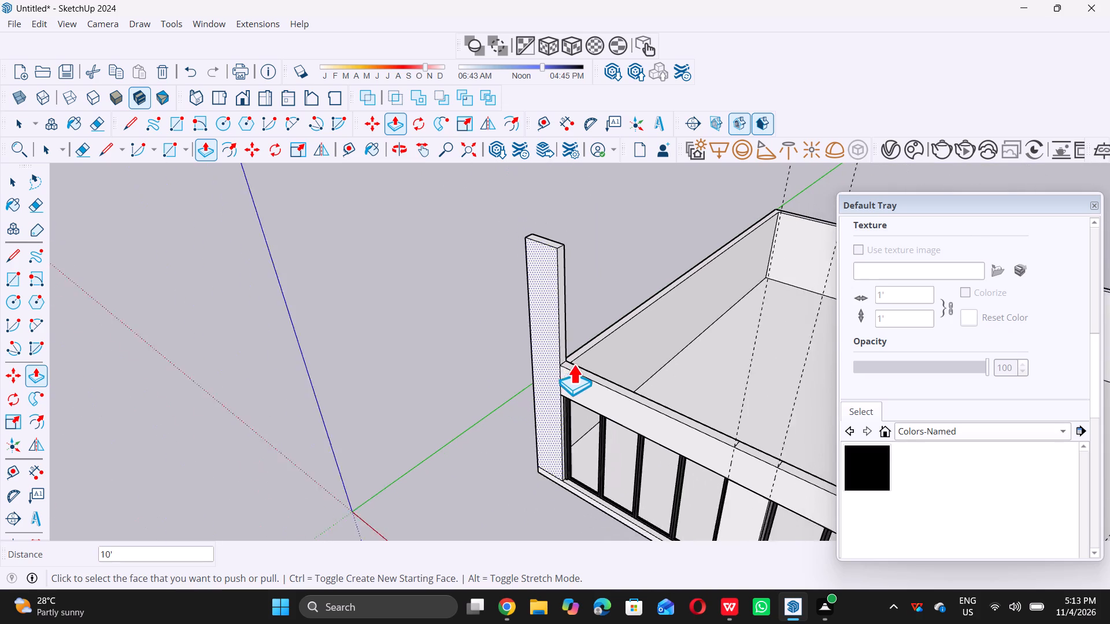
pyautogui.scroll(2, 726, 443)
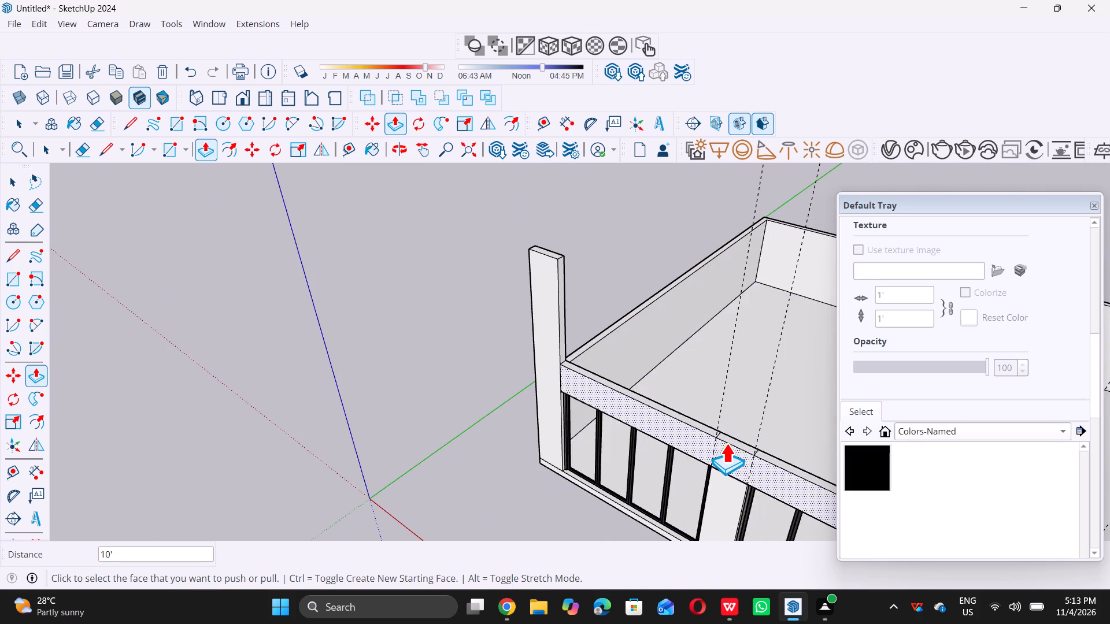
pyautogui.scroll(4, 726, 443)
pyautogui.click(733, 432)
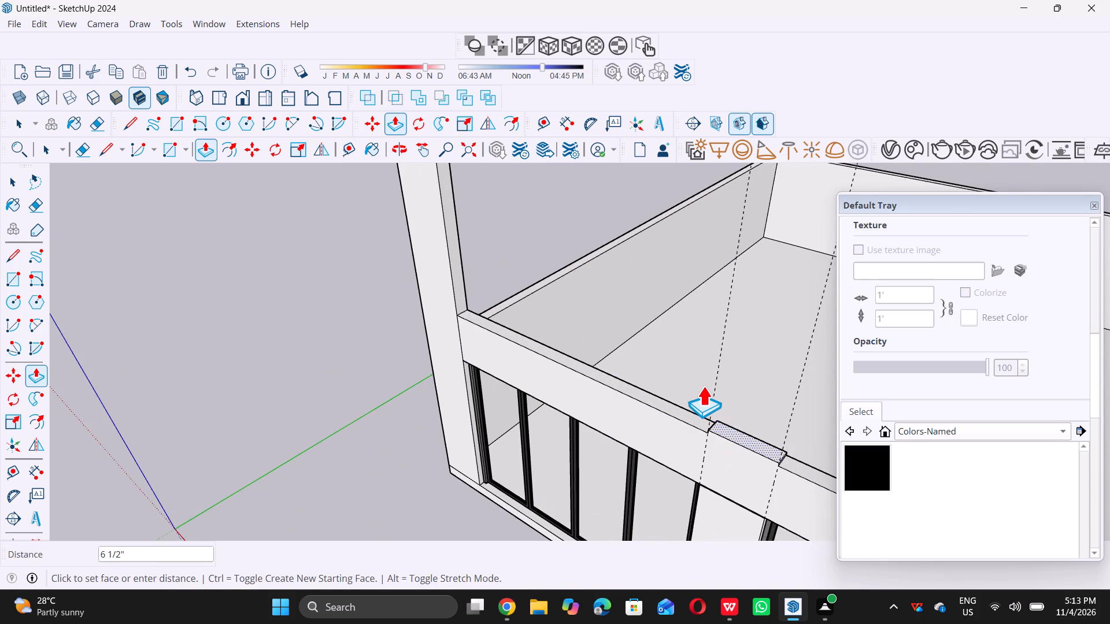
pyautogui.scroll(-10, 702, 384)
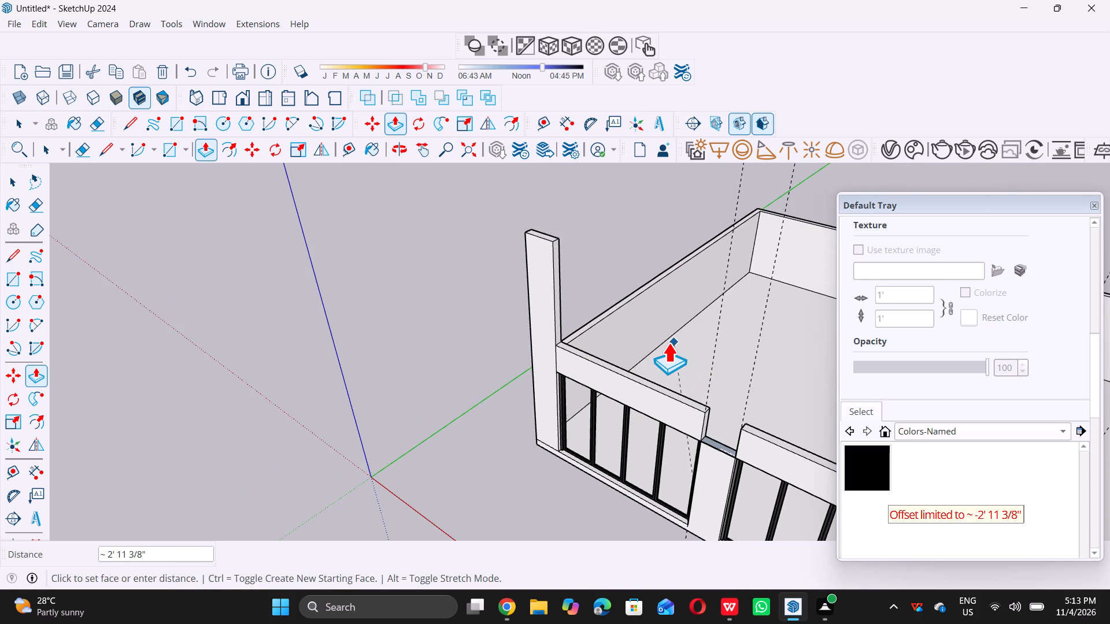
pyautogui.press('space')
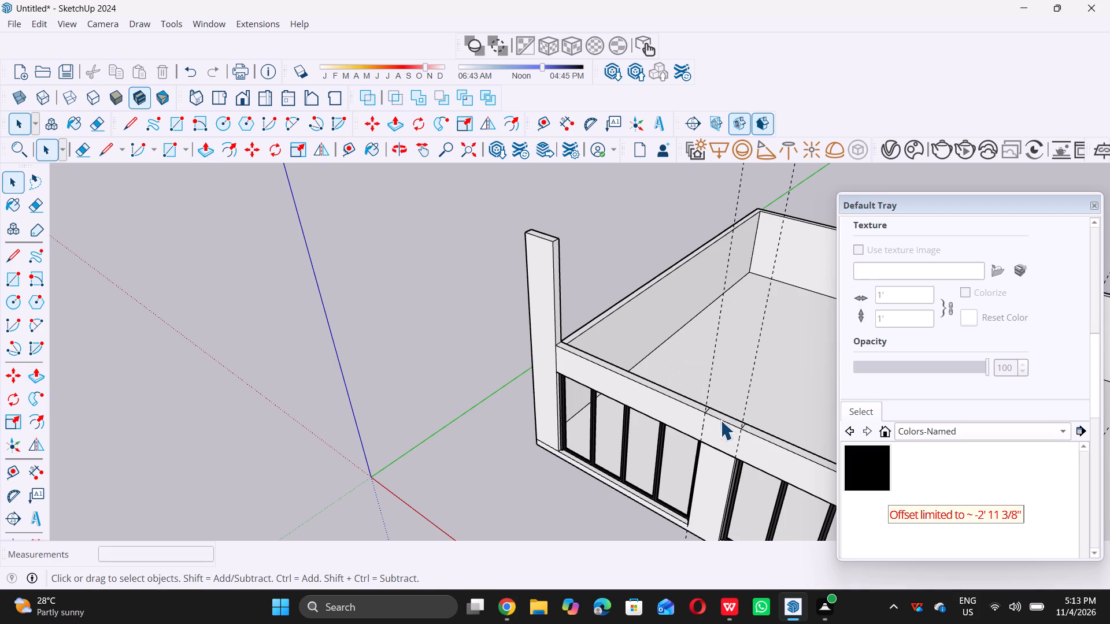
# Push/Pull the top face segment above the first pier up 10', level with the raised end column.
pyautogui.scroll(11, 720, 419)
pyautogui.click(728, 417)
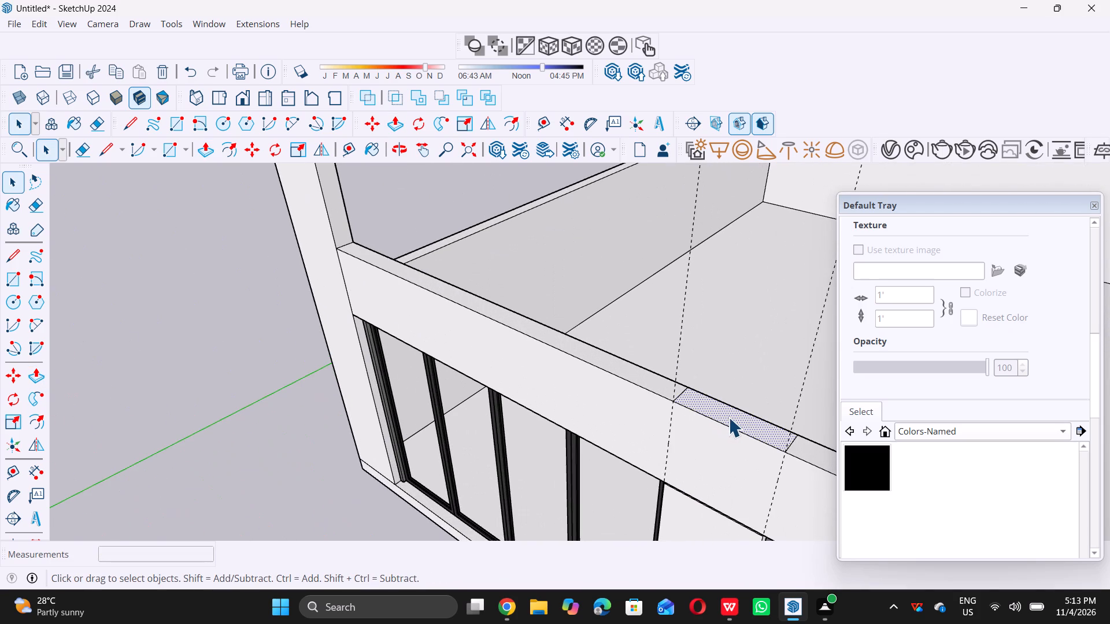
pyautogui.press('p')
pyautogui.click(730, 414)
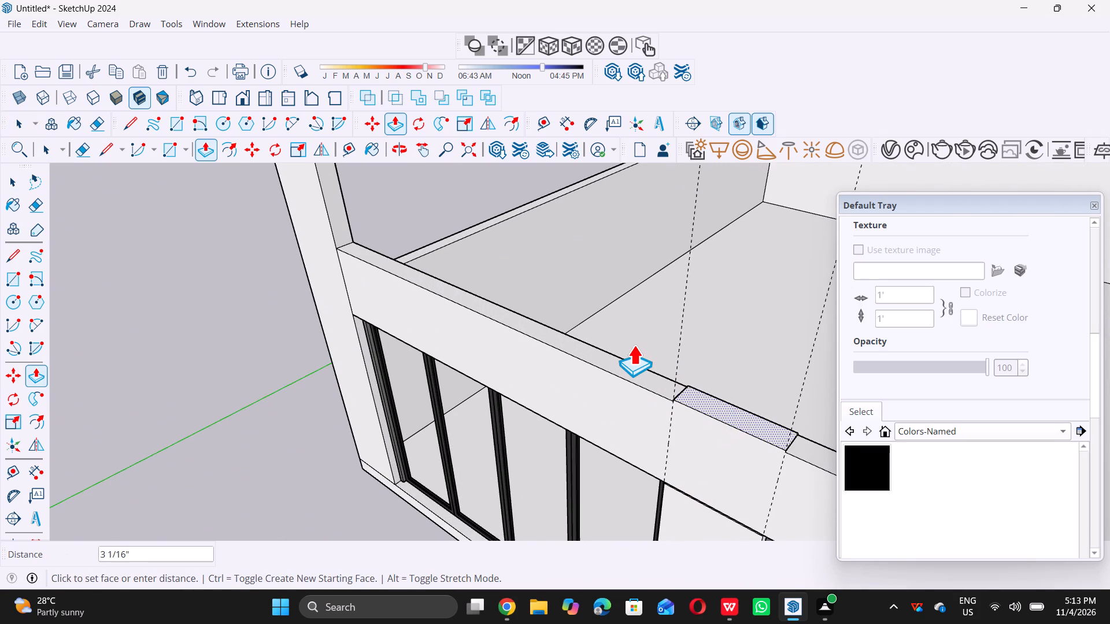
pyautogui.scroll(-12, 638, 344)
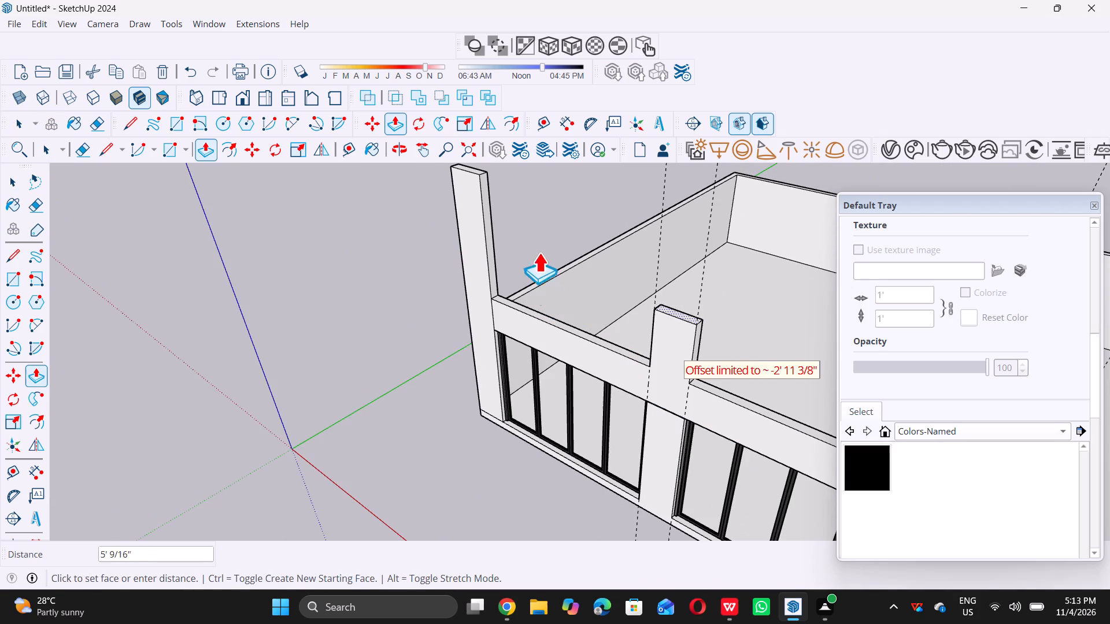
pyautogui.click(474, 172)
pyautogui.press('space')
# Push/Pull the top face segment above the second pier up 10', level with the first pier's raised column.
pyautogui.scroll(-5, 442, 221)
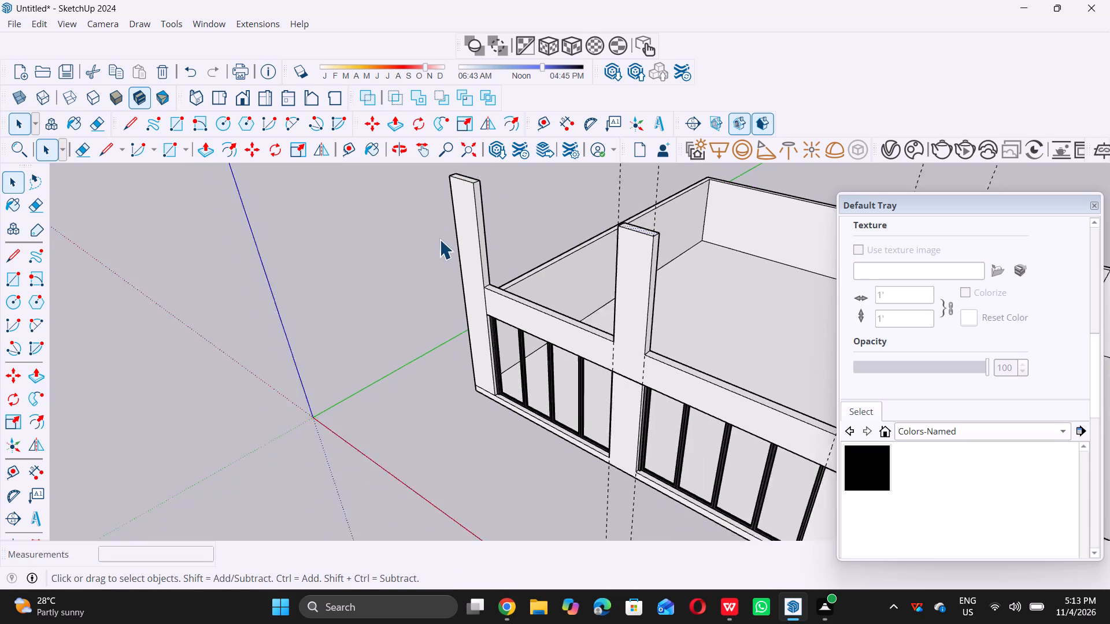
pyautogui.scroll(-9, 439, 239)
pyautogui.moveTo(498, 273); pyautogui.dragTo(512, 330, button='middle')
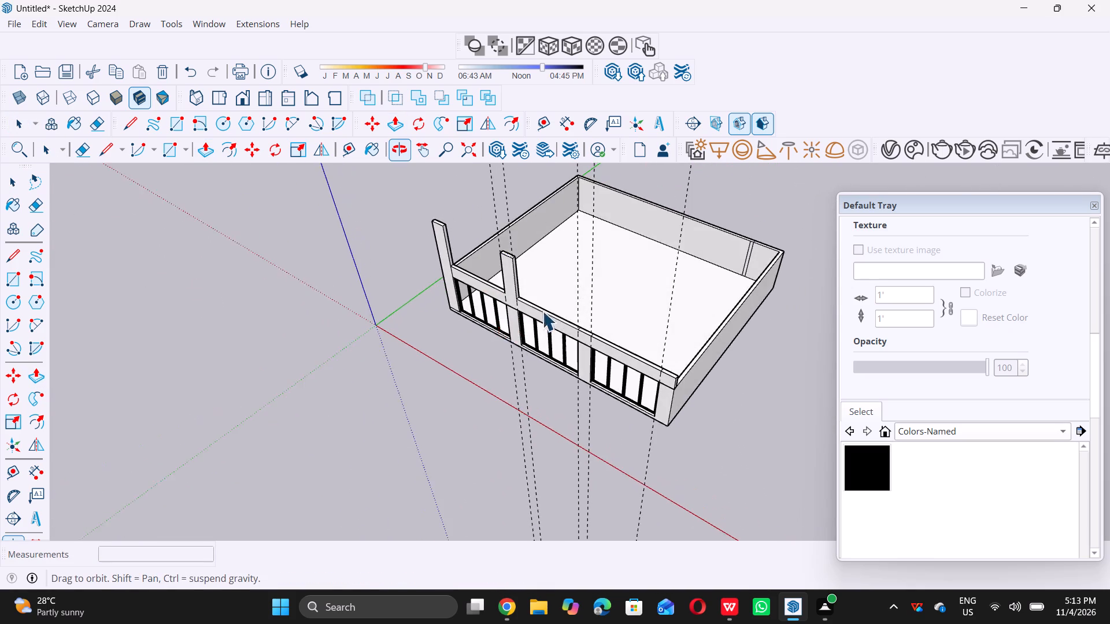
pyautogui.scroll(7, 552, 306)
pyautogui.scroll(7, 594, 347)
pyautogui.scroll(5, 634, 373)
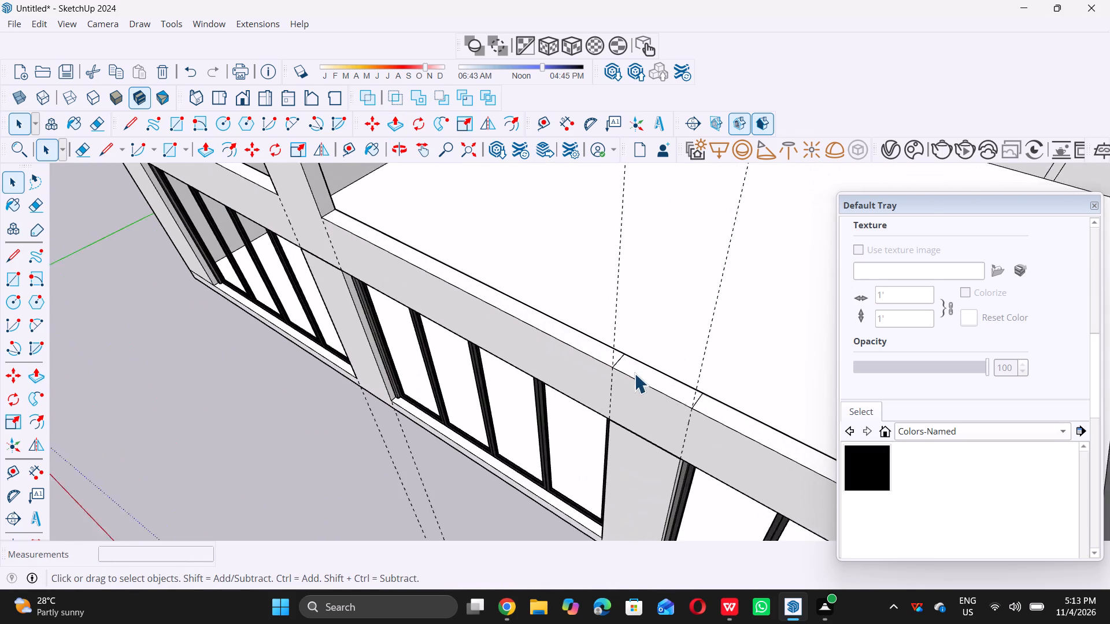
pyautogui.scroll(7, 634, 373)
pyautogui.click(637, 372)
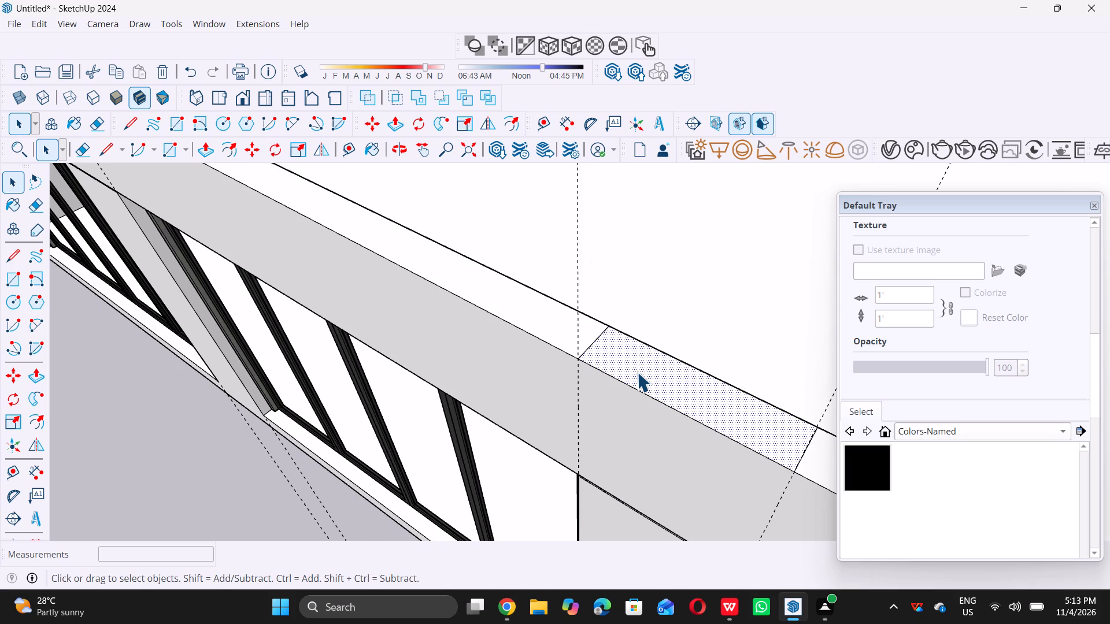
pyautogui.press('p')
pyautogui.click(638, 372)
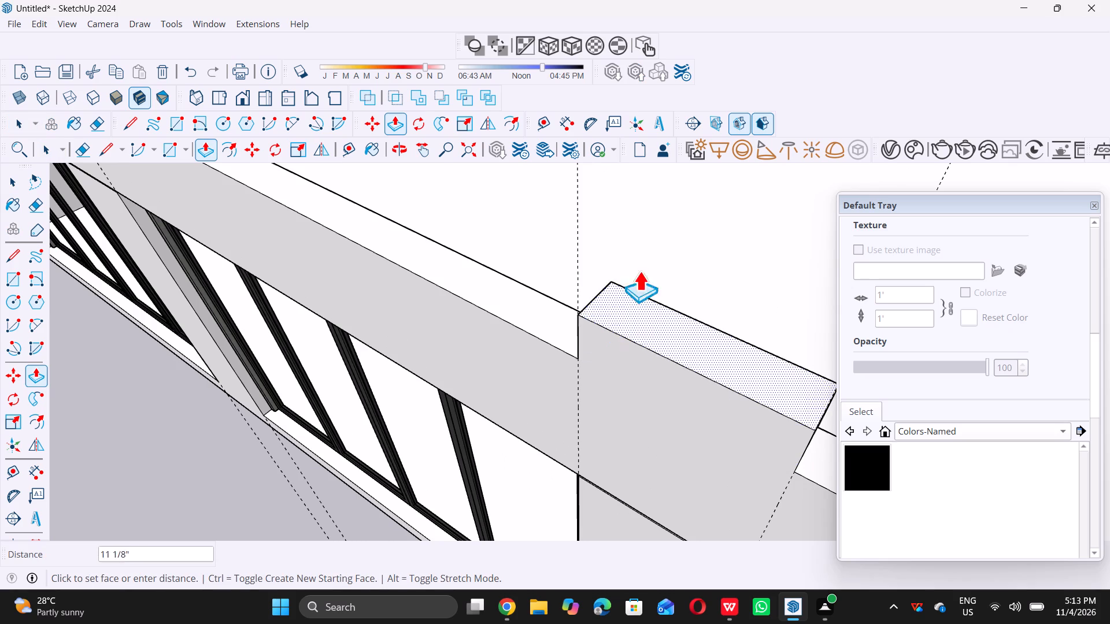
pyautogui.scroll(-20, 651, 240)
pyautogui.scroll(-5, 651, 240)
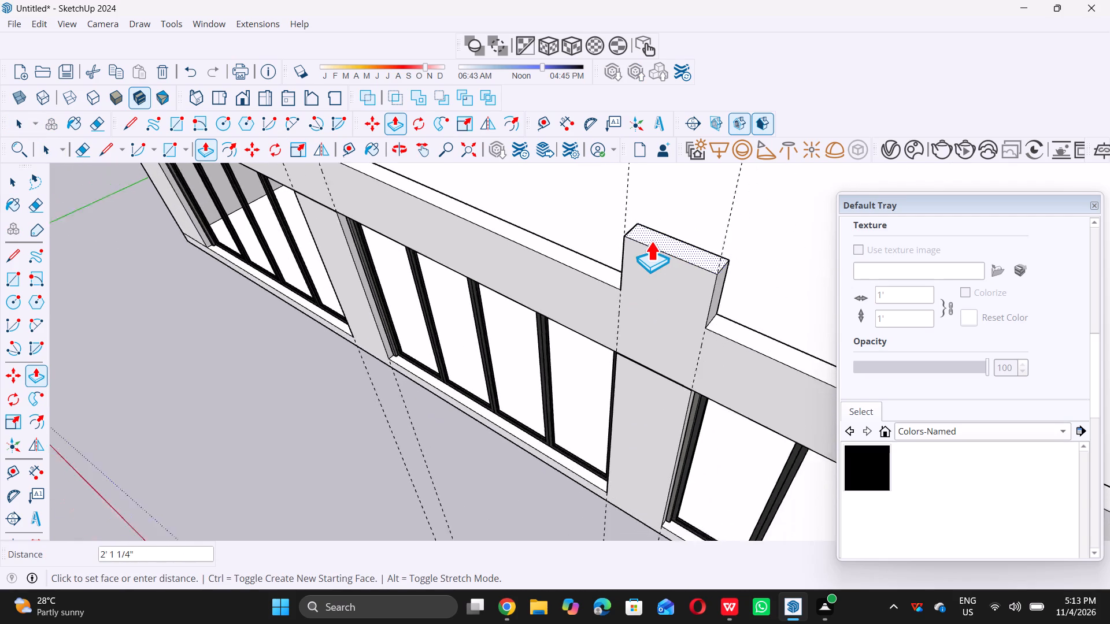
pyautogui.scroll(-20, 651, 241)
pyautogui.scroll(-7, 651, 241)
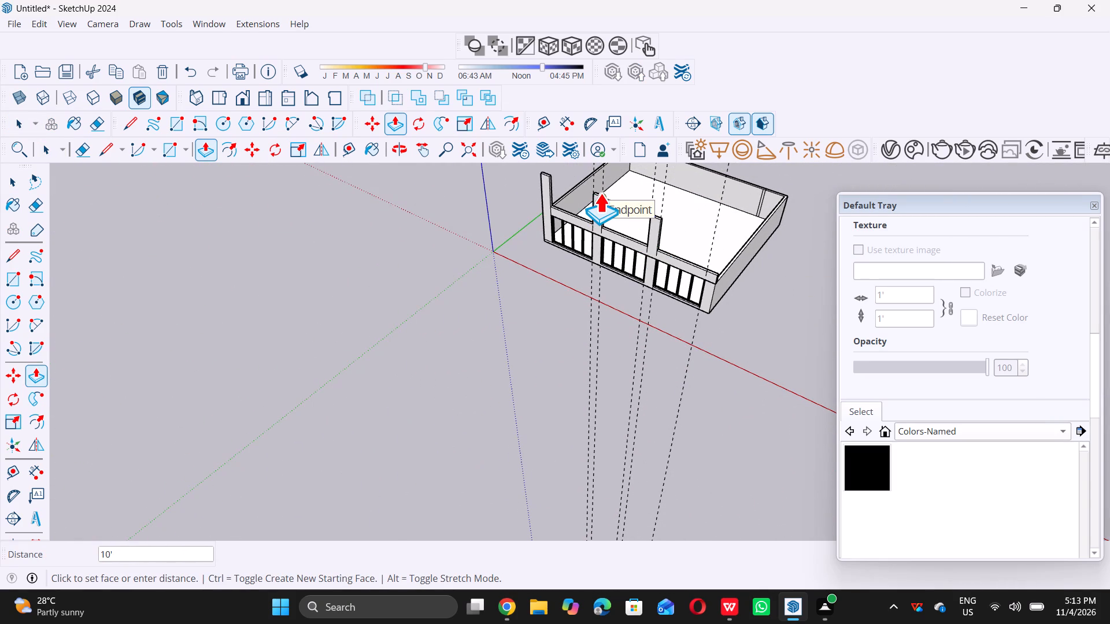
pyautogui.click(599, 194)
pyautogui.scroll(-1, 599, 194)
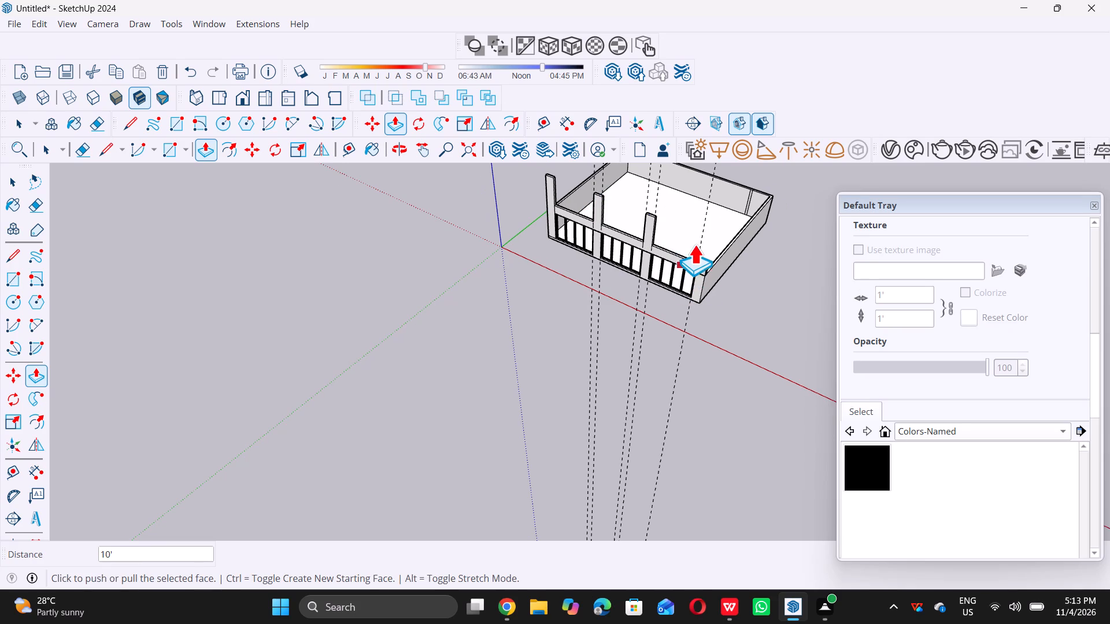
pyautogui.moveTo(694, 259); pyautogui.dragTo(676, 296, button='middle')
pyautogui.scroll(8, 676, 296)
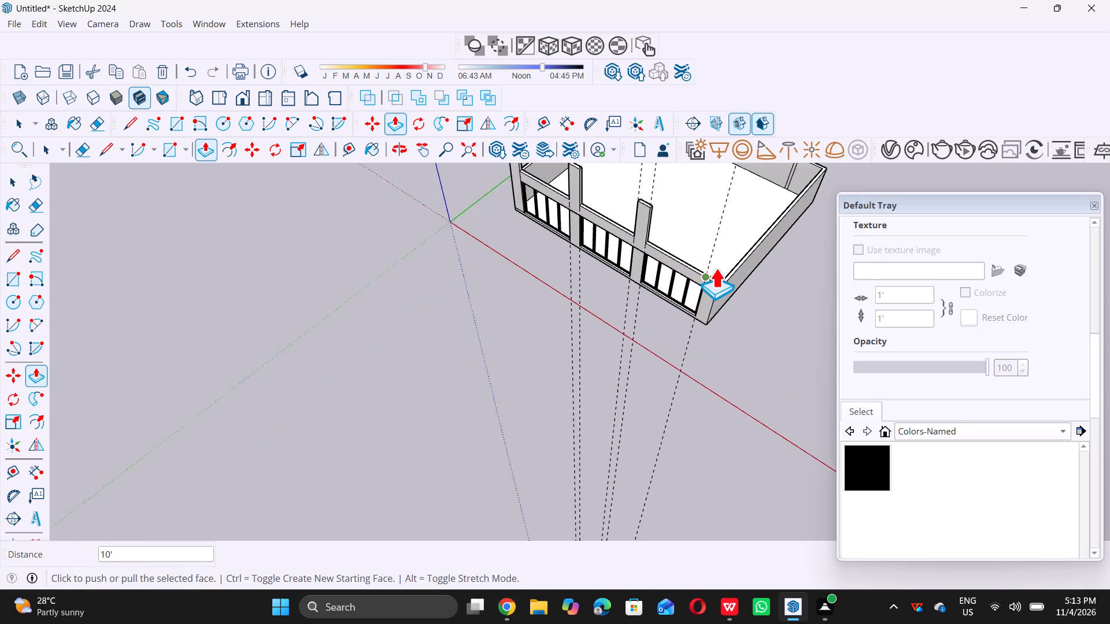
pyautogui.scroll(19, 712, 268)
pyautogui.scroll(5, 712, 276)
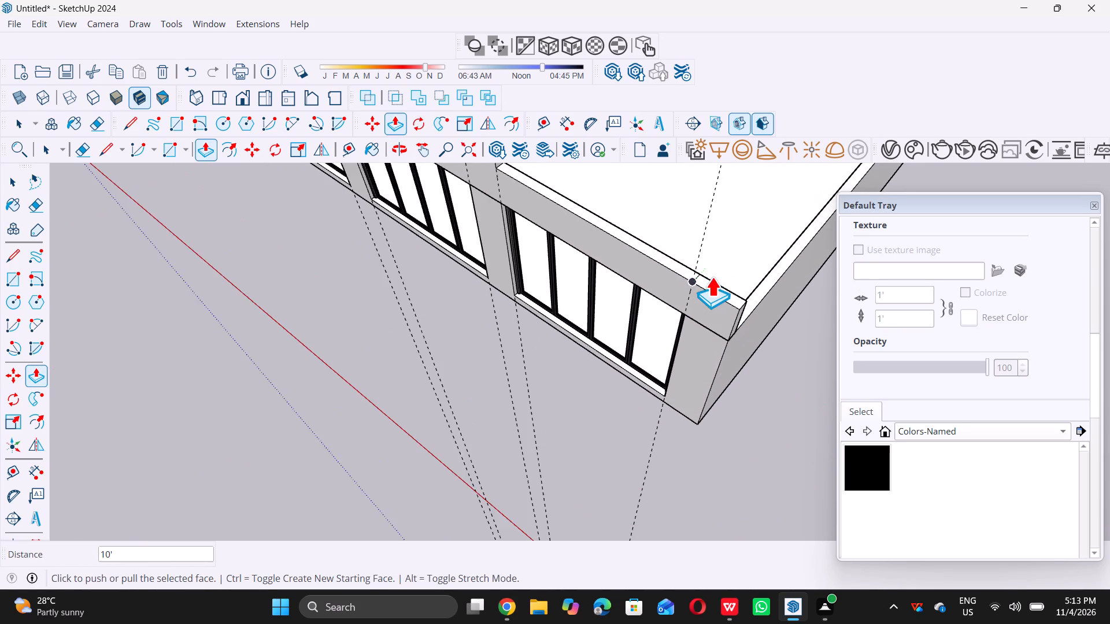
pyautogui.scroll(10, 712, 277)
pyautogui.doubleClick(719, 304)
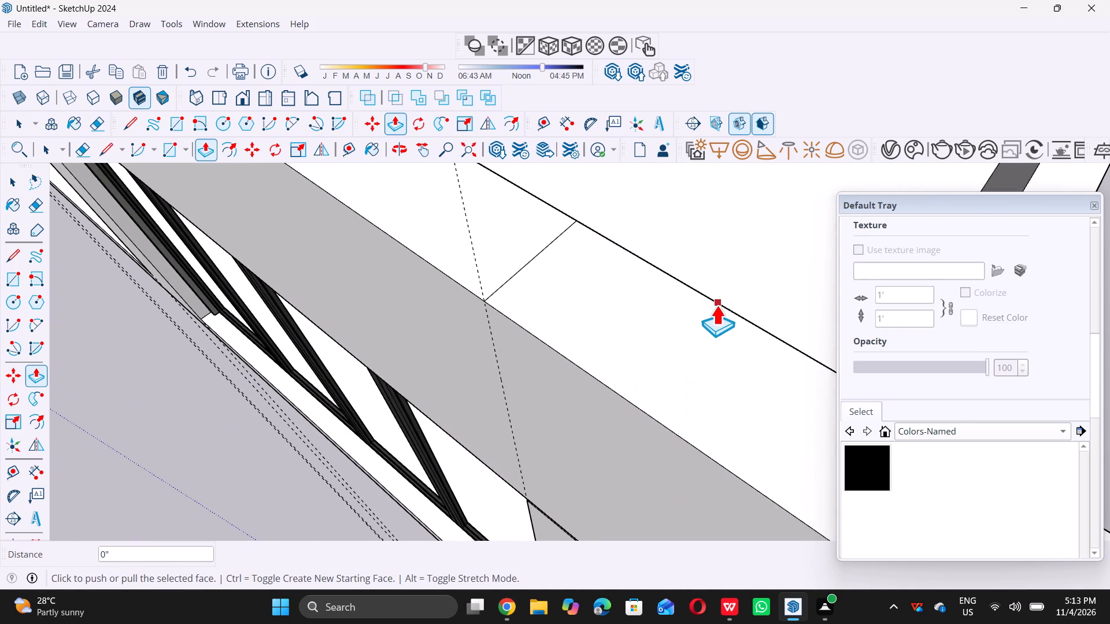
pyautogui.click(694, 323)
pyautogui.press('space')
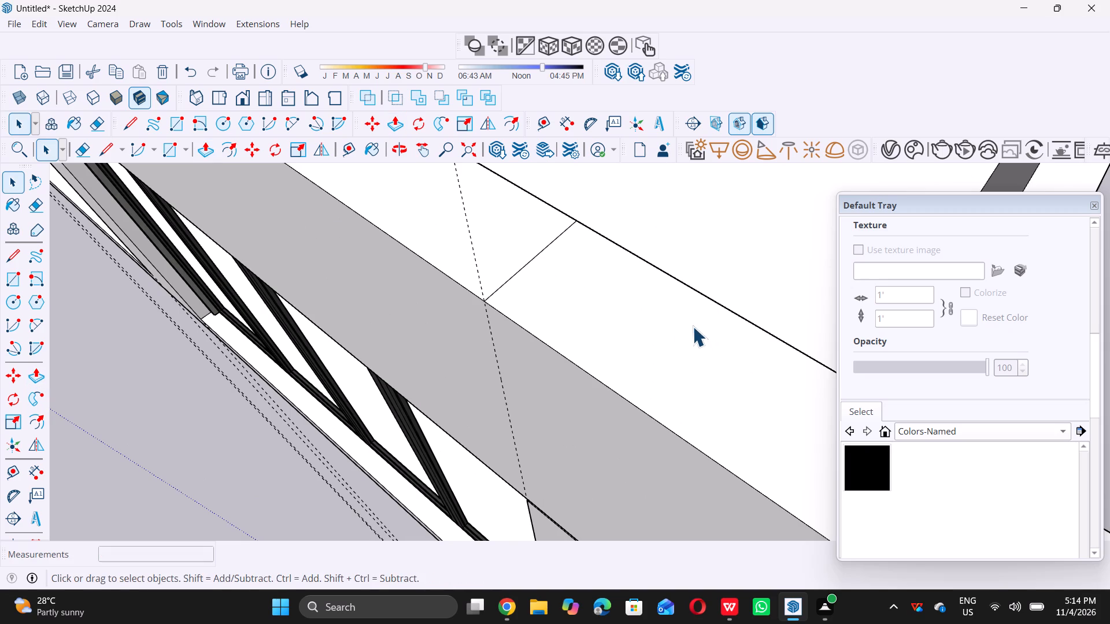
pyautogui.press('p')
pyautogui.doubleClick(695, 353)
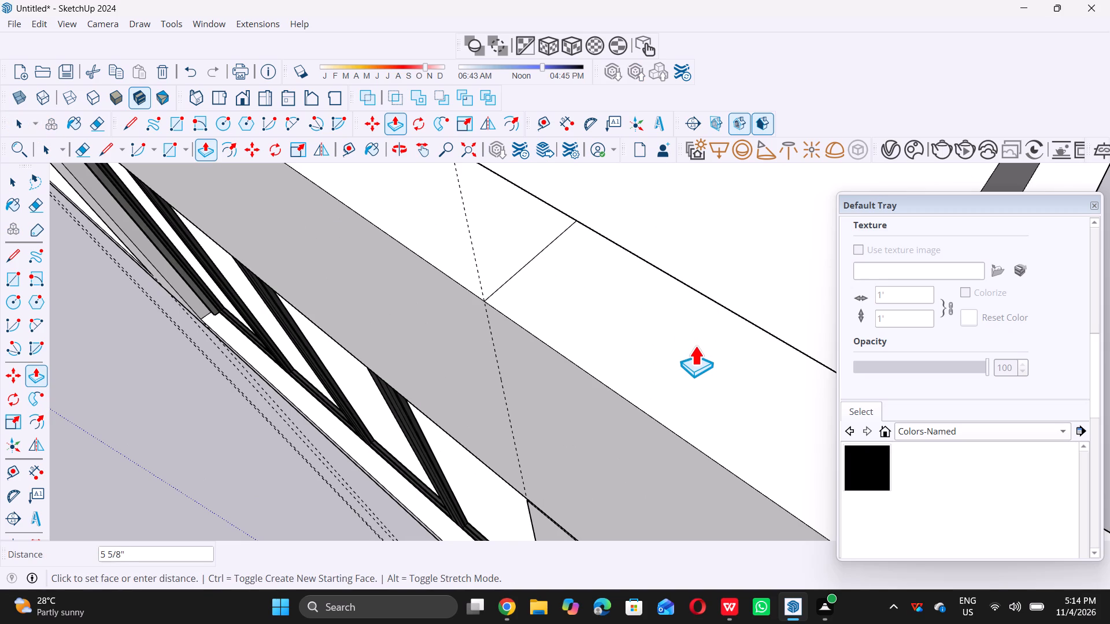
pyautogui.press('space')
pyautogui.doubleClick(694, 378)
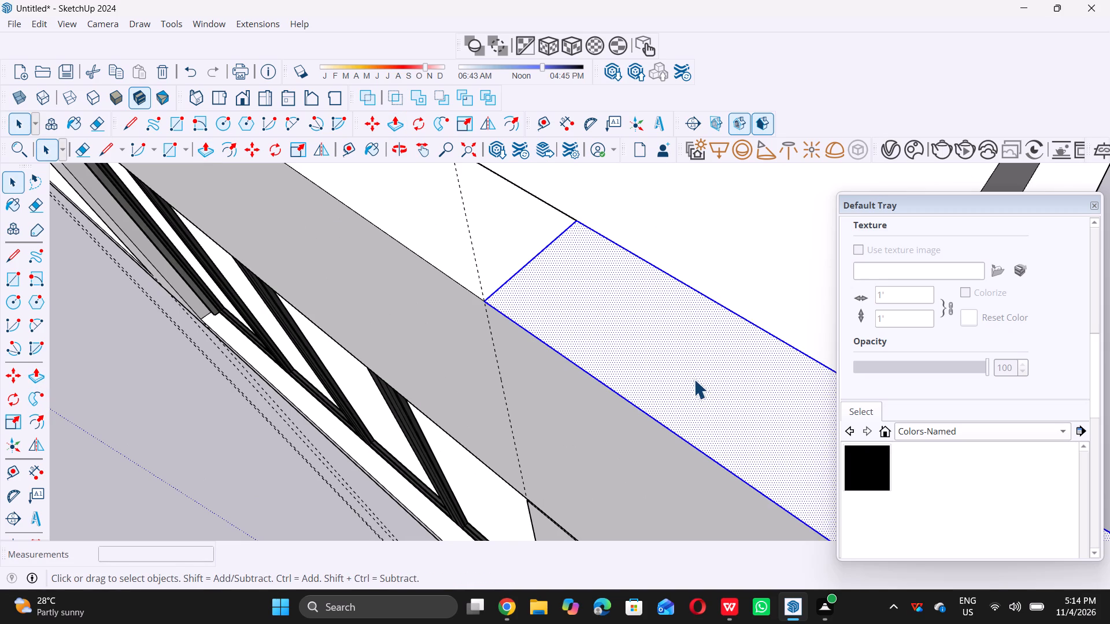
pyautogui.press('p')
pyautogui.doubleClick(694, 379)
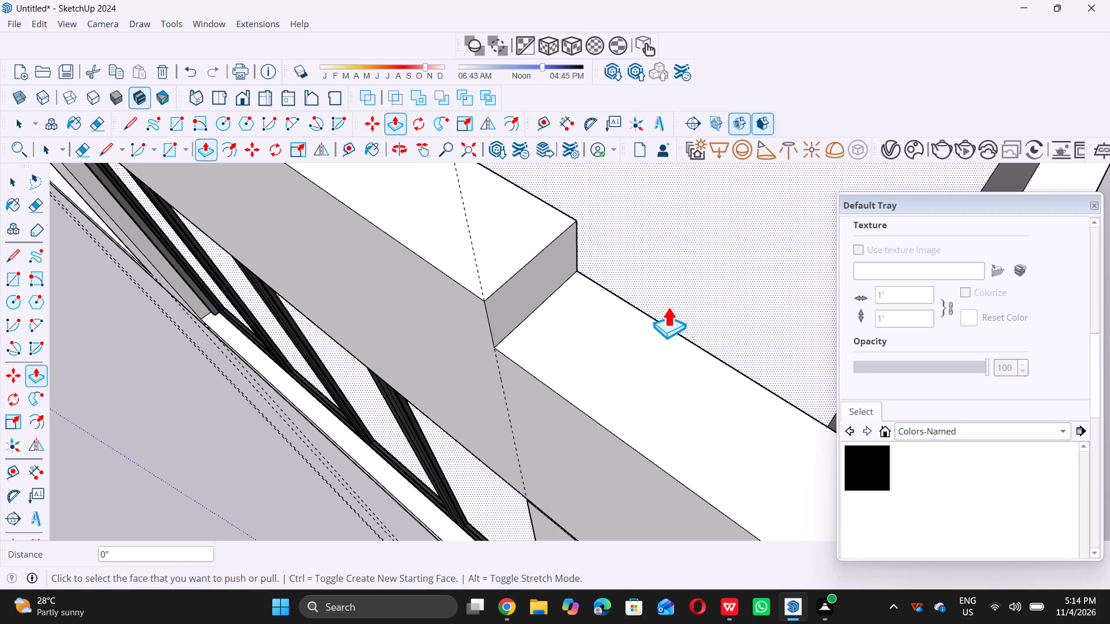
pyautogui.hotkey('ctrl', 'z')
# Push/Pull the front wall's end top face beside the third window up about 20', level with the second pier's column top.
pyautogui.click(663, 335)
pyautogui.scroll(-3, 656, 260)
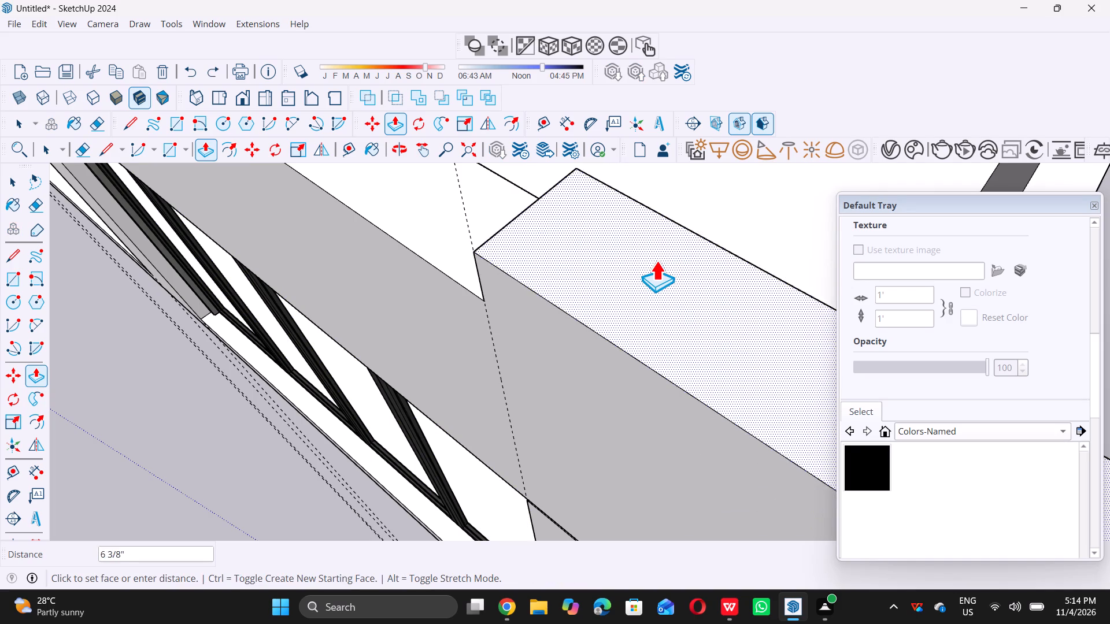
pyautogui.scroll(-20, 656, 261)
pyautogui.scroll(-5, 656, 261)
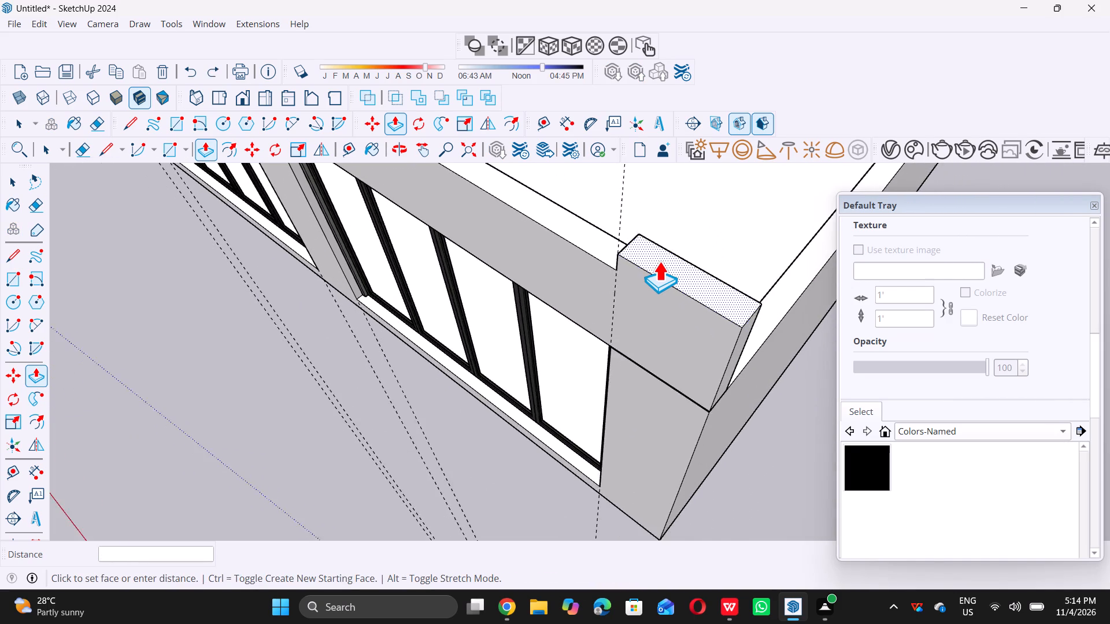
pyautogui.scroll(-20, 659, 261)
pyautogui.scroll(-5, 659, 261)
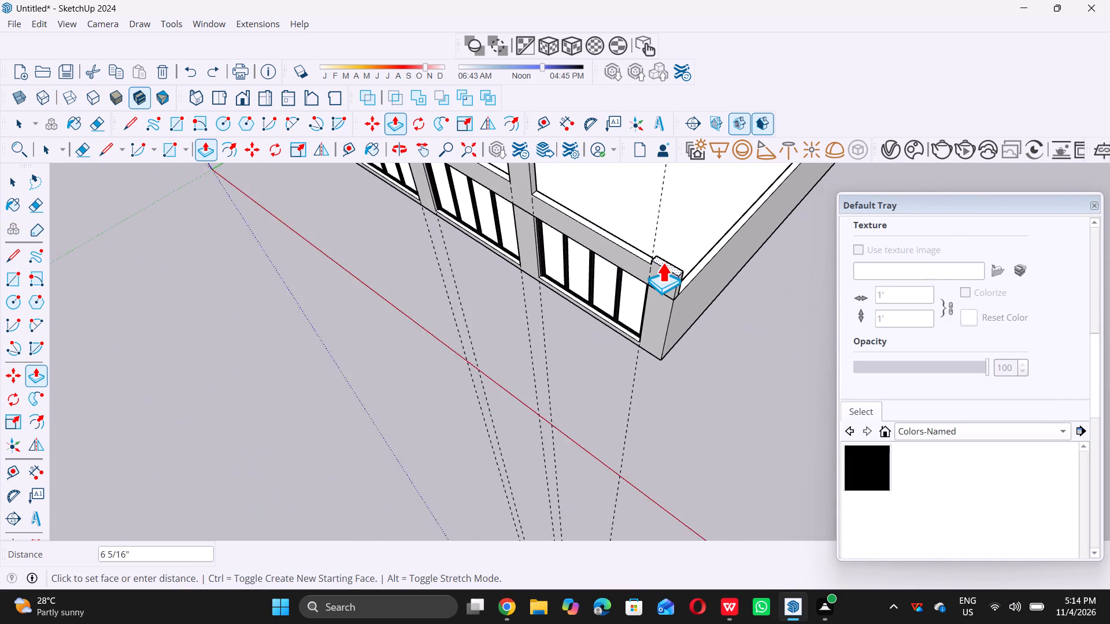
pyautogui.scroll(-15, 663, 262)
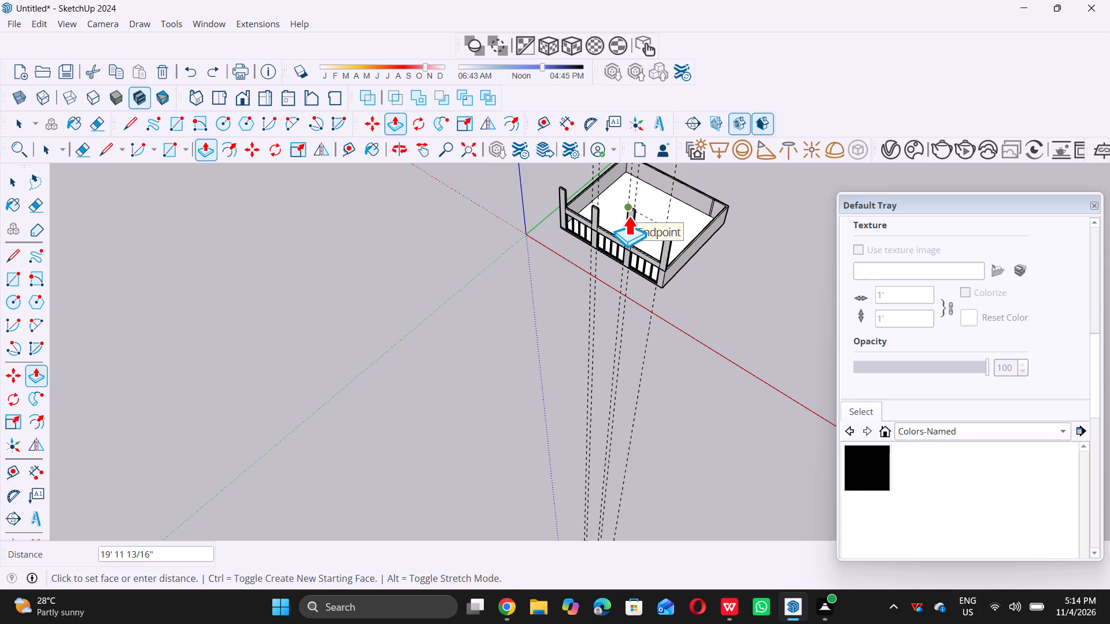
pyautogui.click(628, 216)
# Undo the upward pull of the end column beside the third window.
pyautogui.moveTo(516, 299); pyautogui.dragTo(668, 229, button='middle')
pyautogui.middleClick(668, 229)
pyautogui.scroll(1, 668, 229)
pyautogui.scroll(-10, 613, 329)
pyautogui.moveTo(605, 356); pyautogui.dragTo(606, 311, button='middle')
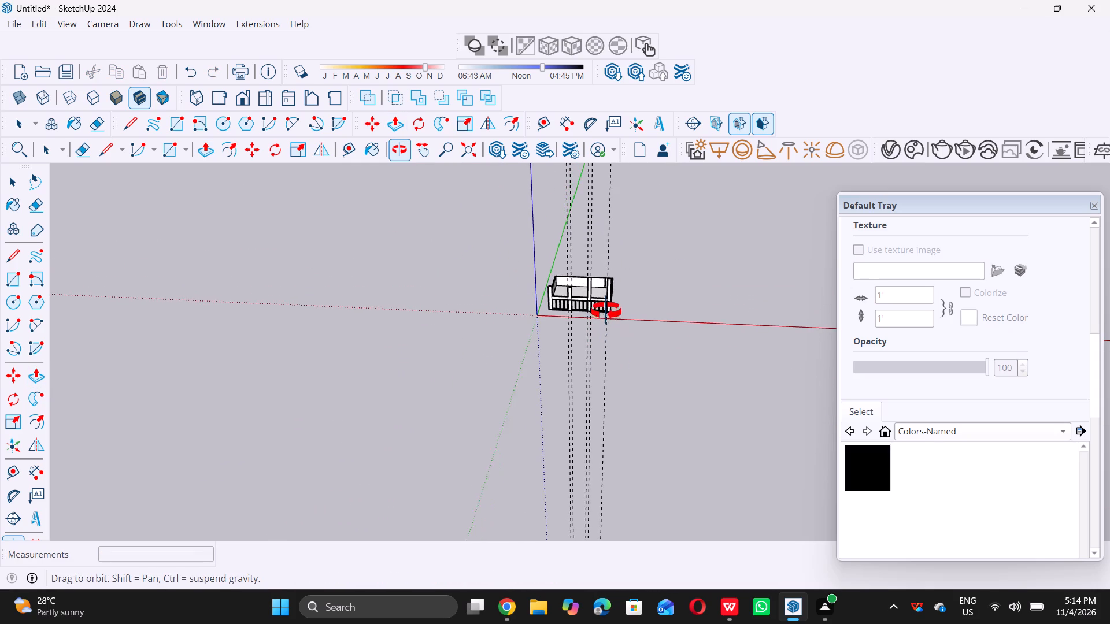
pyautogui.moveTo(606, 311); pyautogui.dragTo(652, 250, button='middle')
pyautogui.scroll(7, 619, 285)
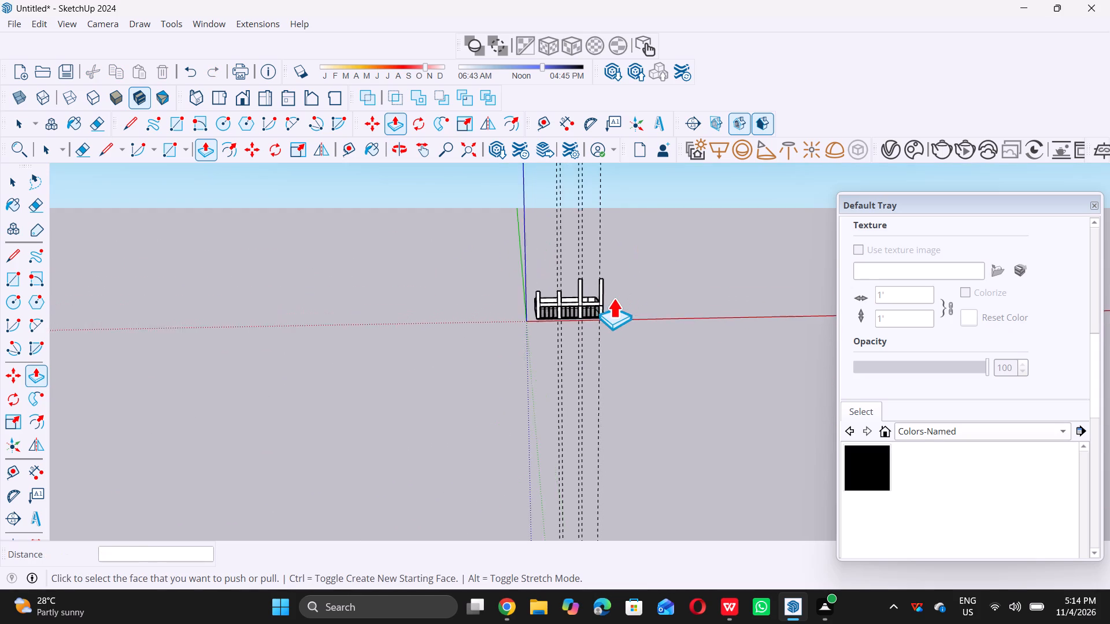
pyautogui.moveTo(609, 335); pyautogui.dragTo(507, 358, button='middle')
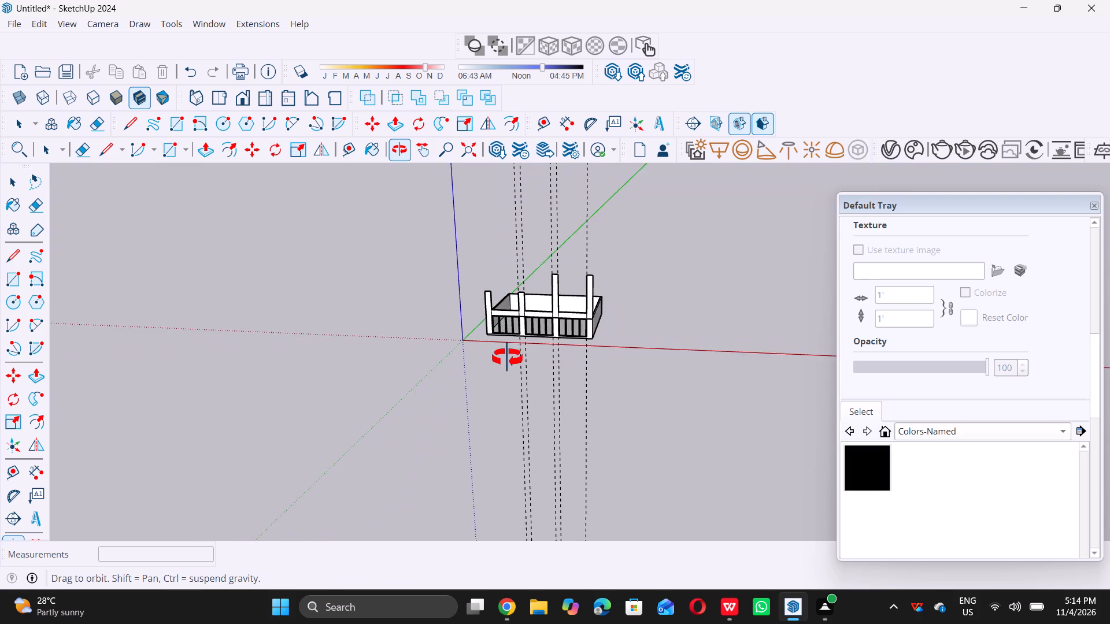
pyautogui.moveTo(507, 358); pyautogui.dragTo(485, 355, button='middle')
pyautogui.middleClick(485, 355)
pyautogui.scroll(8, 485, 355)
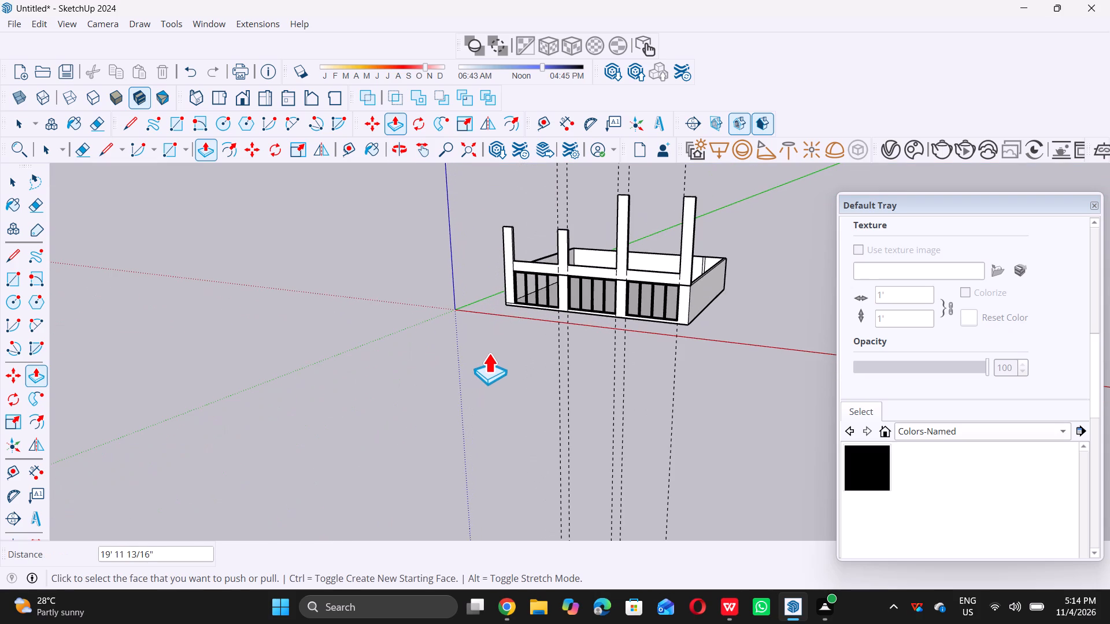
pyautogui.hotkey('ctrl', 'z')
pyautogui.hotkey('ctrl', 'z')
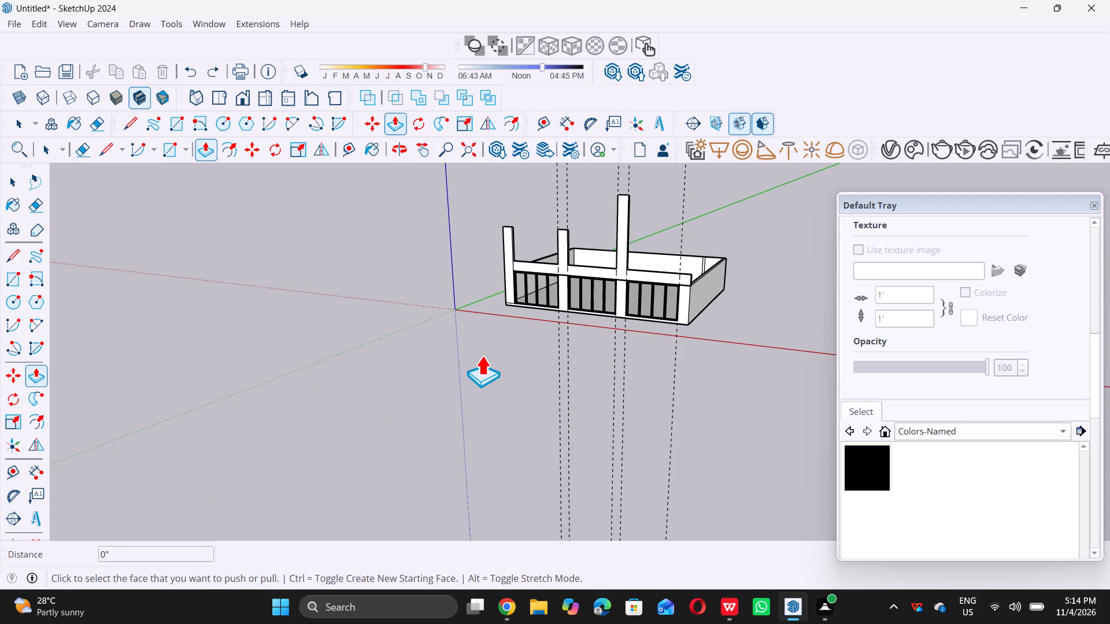
# Undo the extra height pulled onto the second pier's raised column.
pyautogui.hotkey('ctrl', 'z')
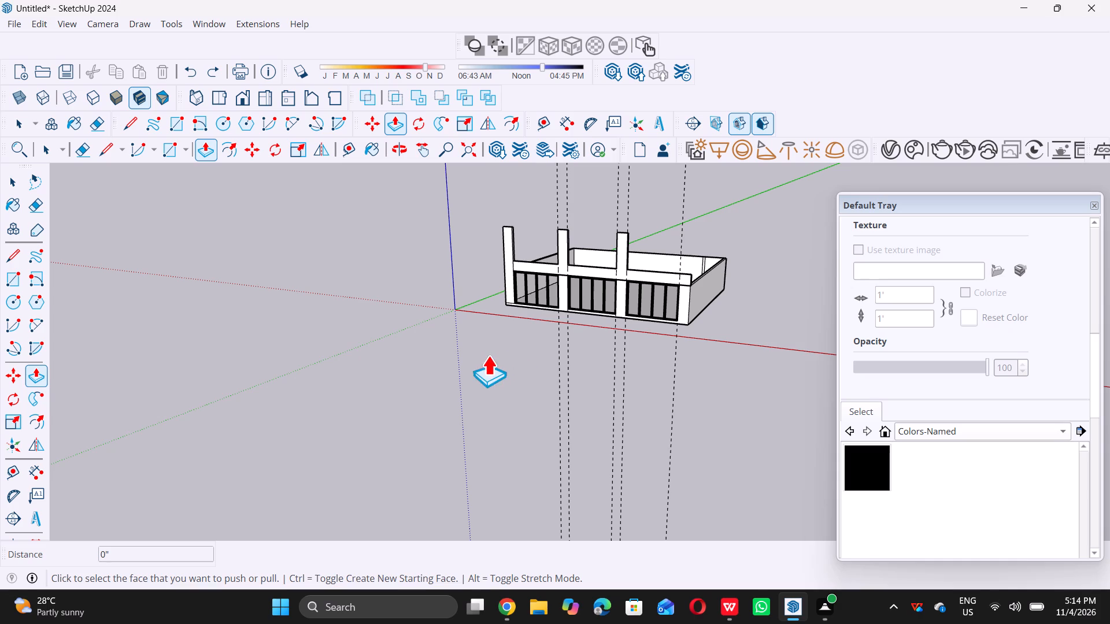
# Push/Pull the end top face beside the third window up about 10', level with the second pier's raised column.
pyautogui.moveTo(691, 349); pyautogui.dragTo(597, 473, button='middle')
pyautogui.scroll(1, 597, 473)
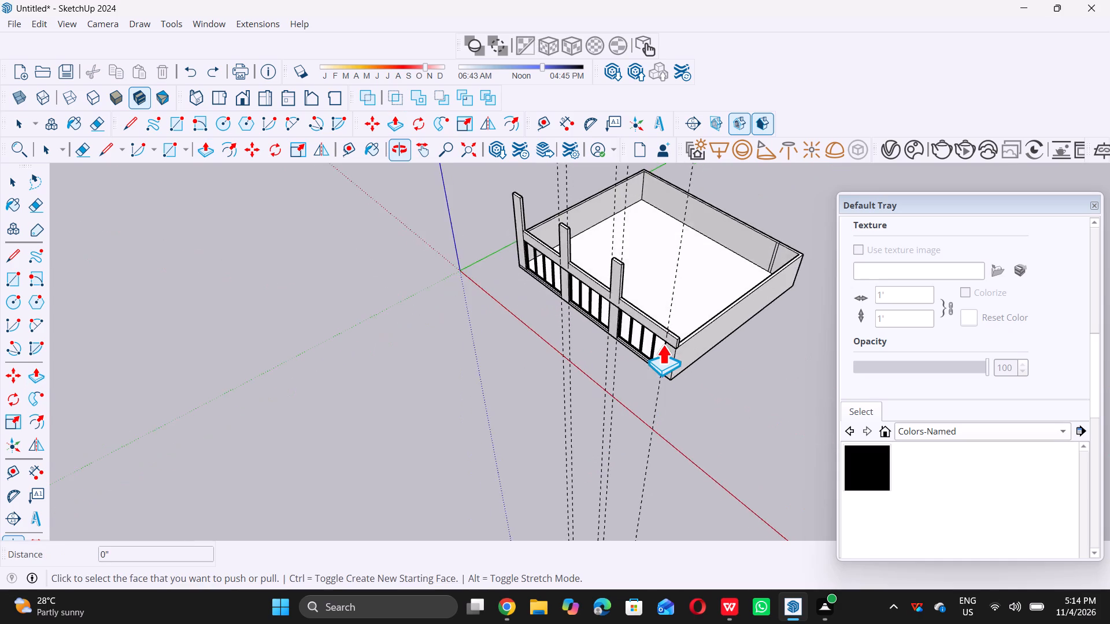
pyautogui.scroll(18, 662, 344)
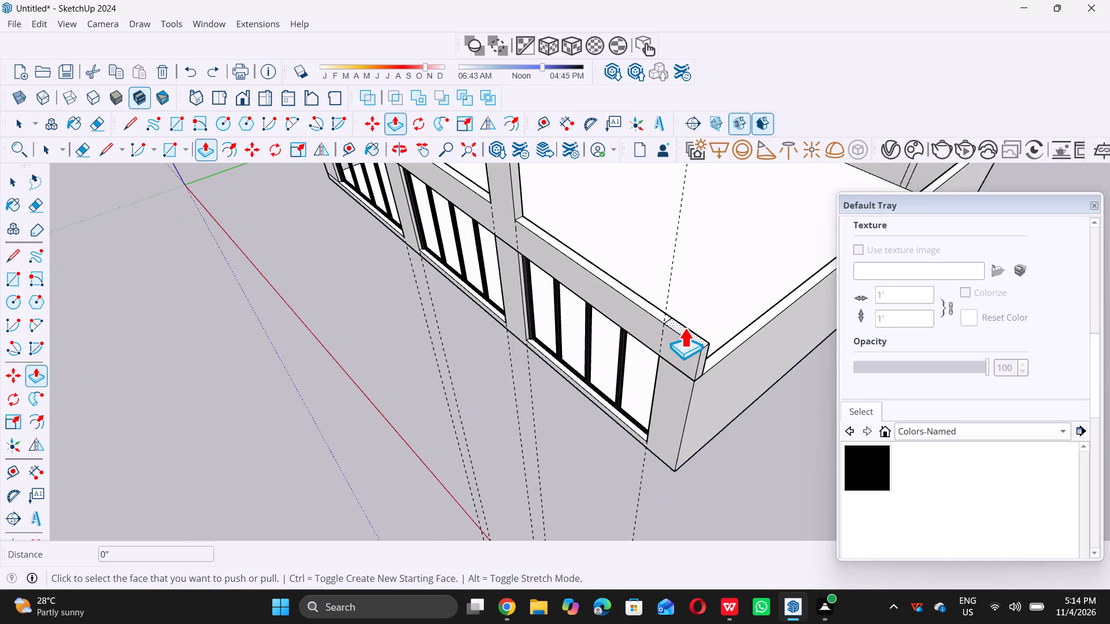
pyautogui.click(683, 328)
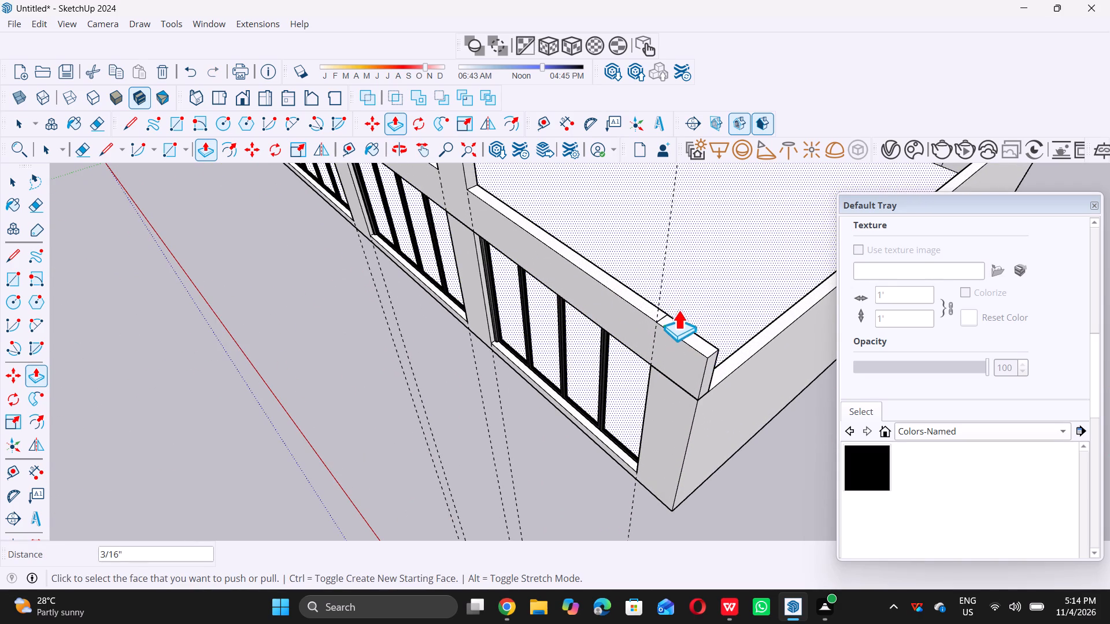
pyautogui.click(683, 329)
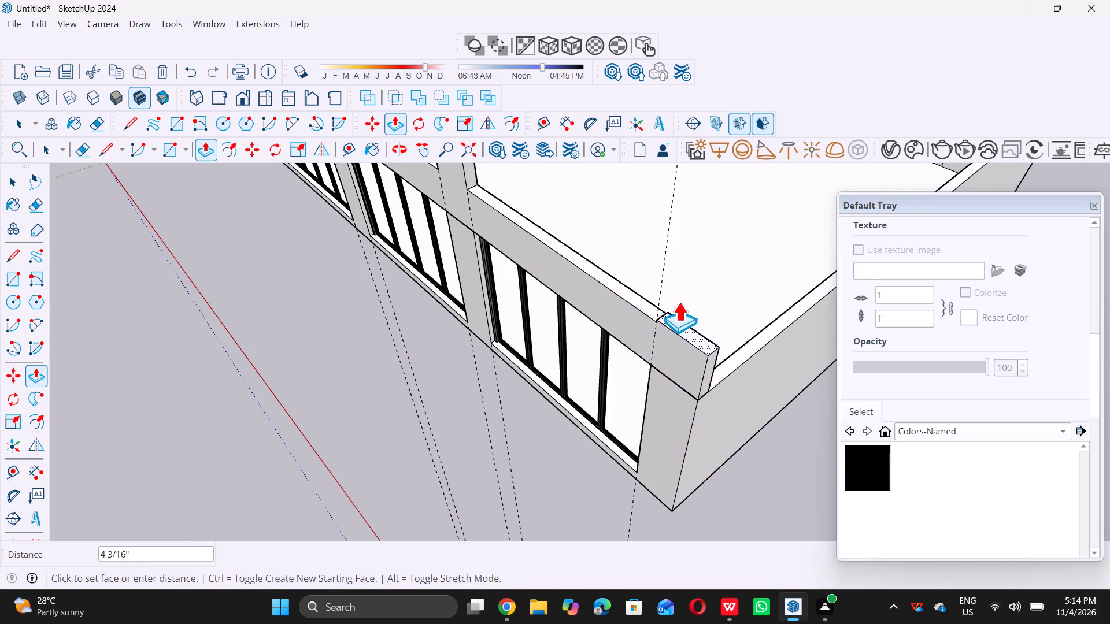
pyautogui.scroll(-16, 675, 287)
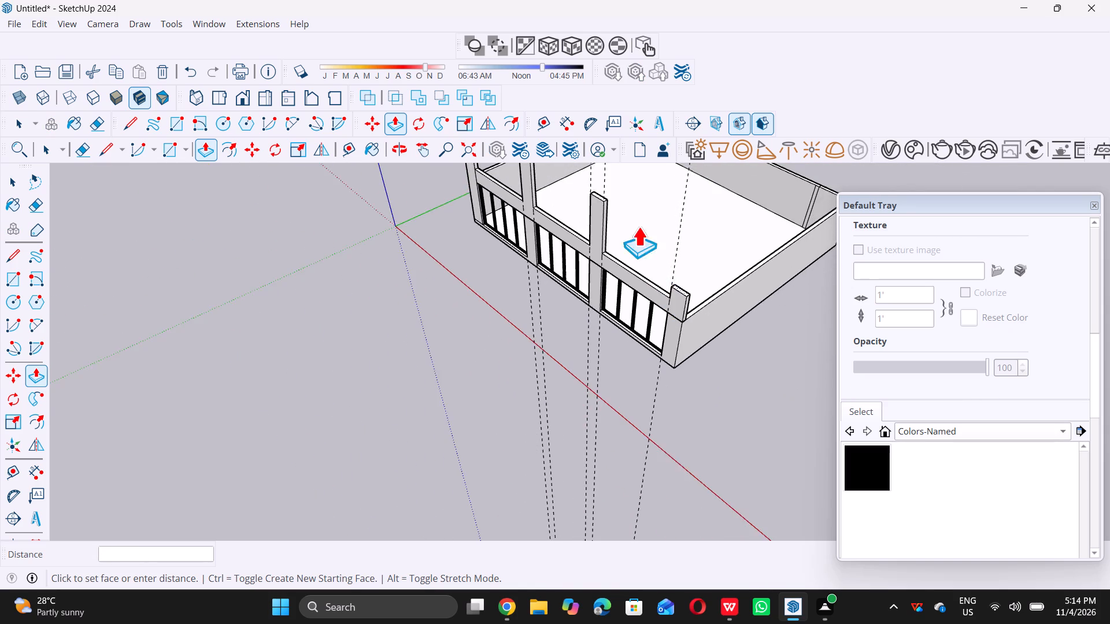
pyautogui.scroll(6, 607, 204)
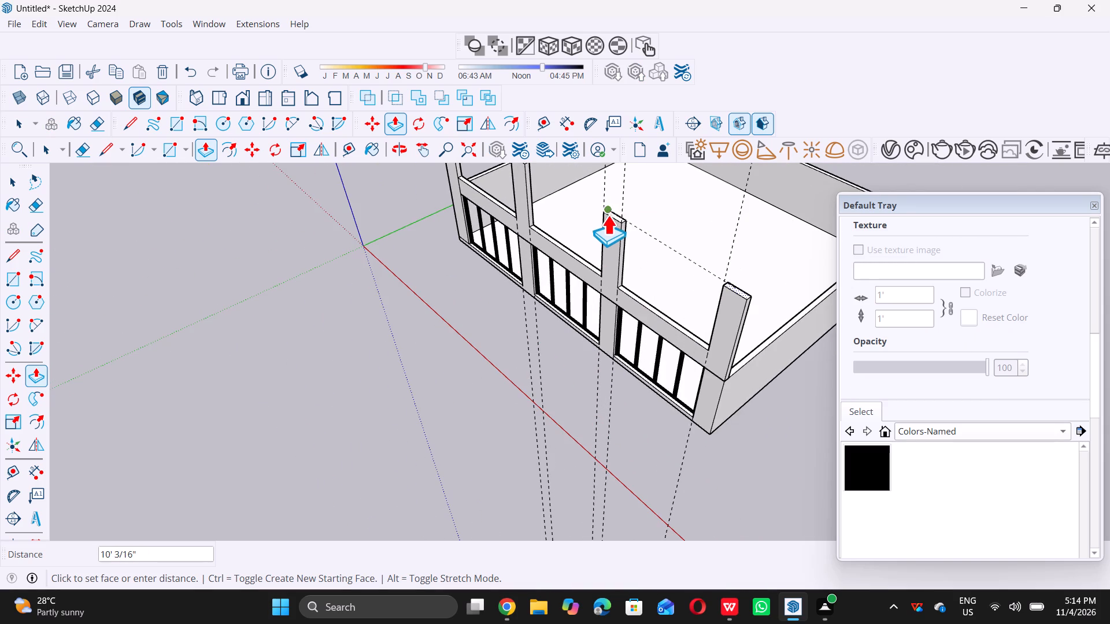
pyautogui.click(609, 217)
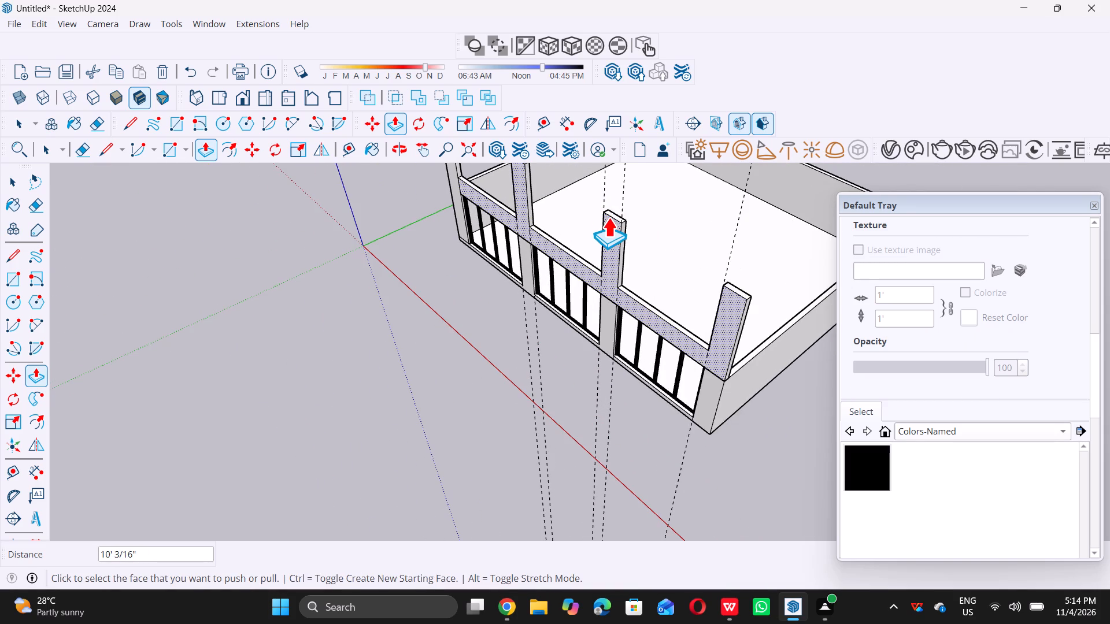
pyautogui.press('space')
pyautogui.doubleClick(558, 347)
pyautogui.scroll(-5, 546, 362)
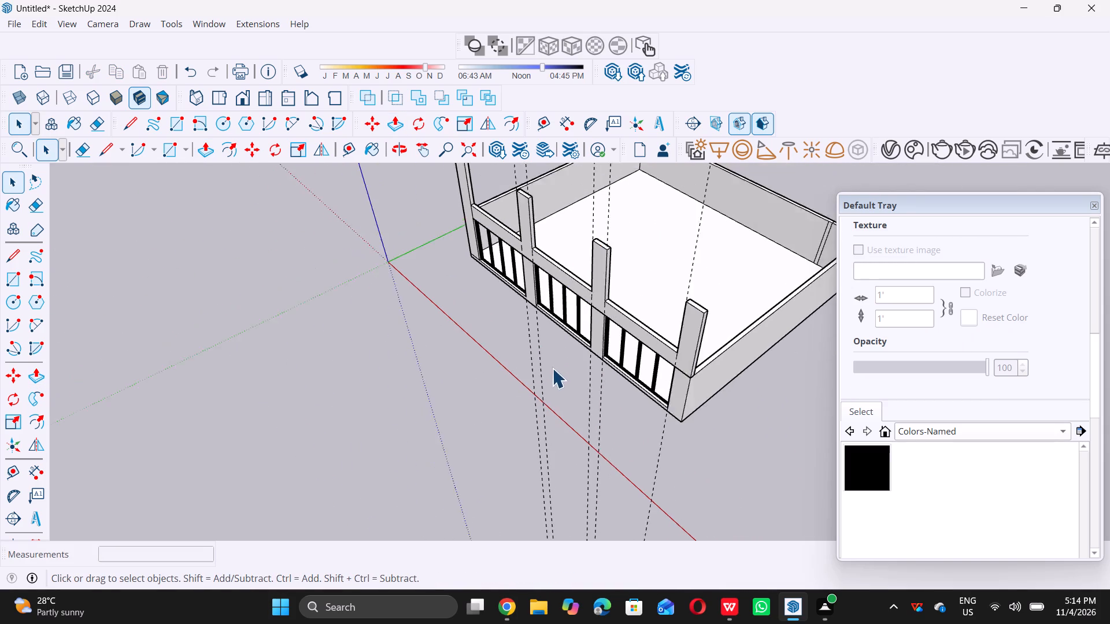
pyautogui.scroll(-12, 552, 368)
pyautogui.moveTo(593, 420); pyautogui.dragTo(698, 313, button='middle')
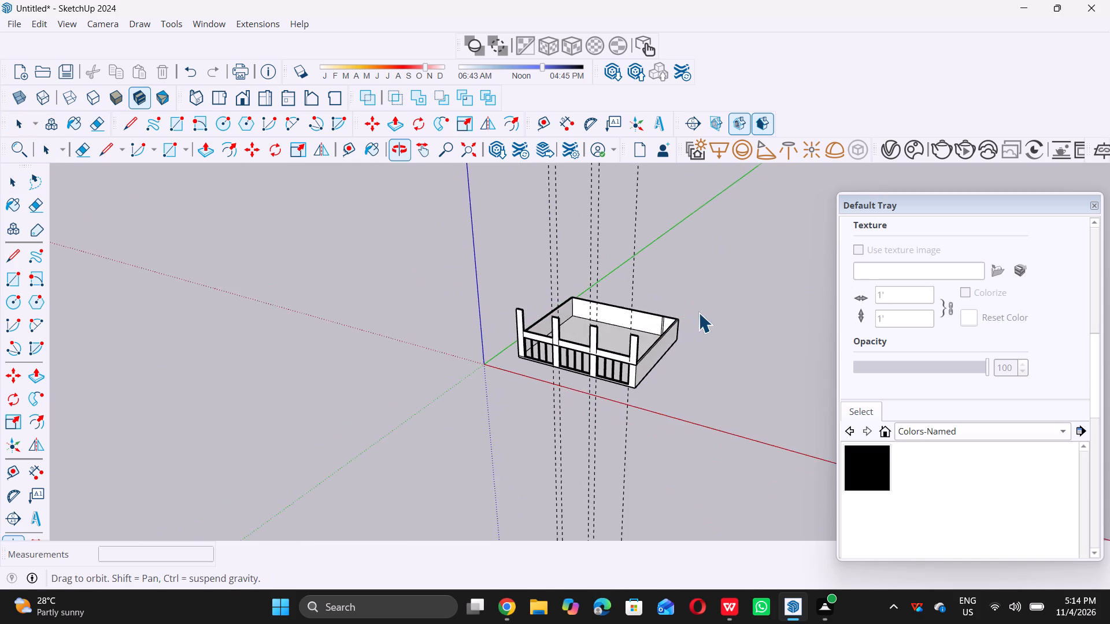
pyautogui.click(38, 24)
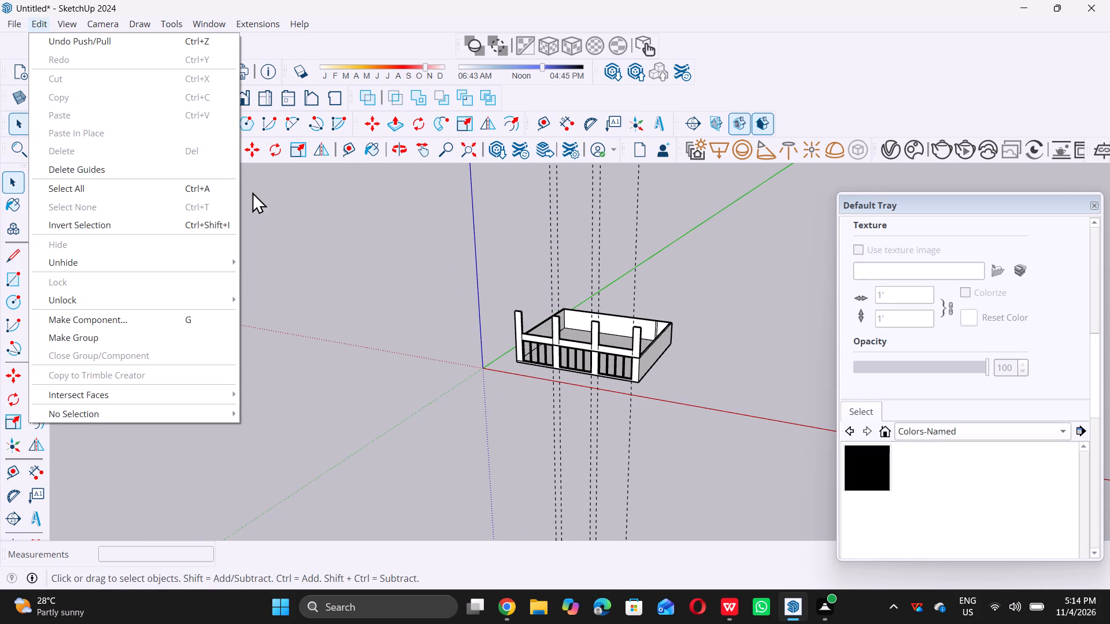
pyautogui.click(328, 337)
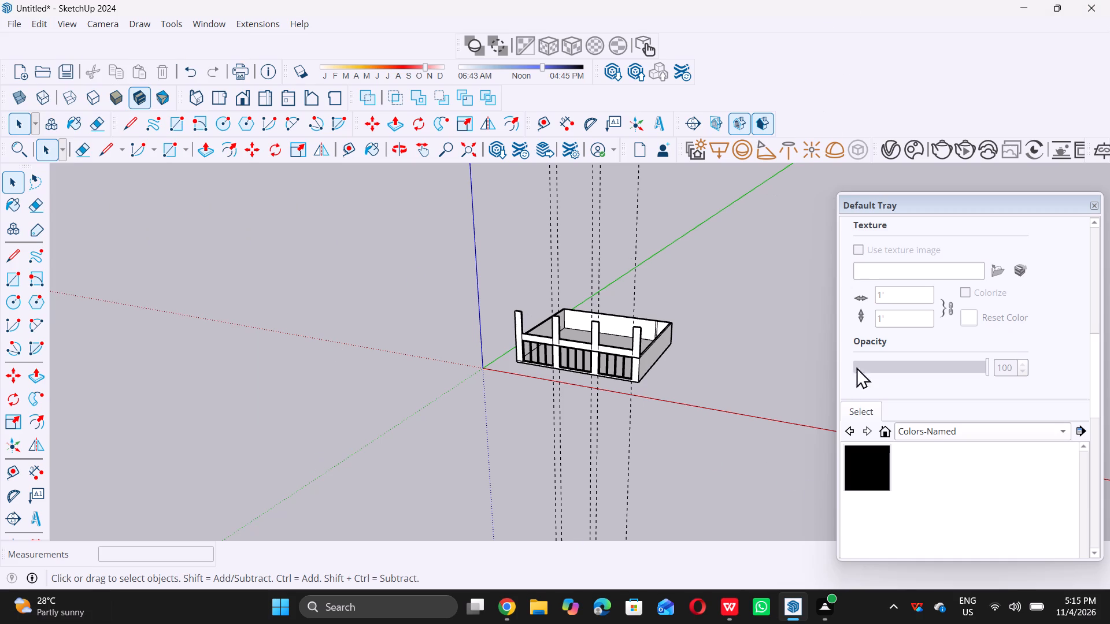
# Copy the first lower four-panel window straight up about 13' into the upper opening between the end pier and second pier.
pyautogui.scroll(-3, 603, 356)
pyautogui.moveTo(515, 415); pyautogui.dragTo(668, 379, button='middle')
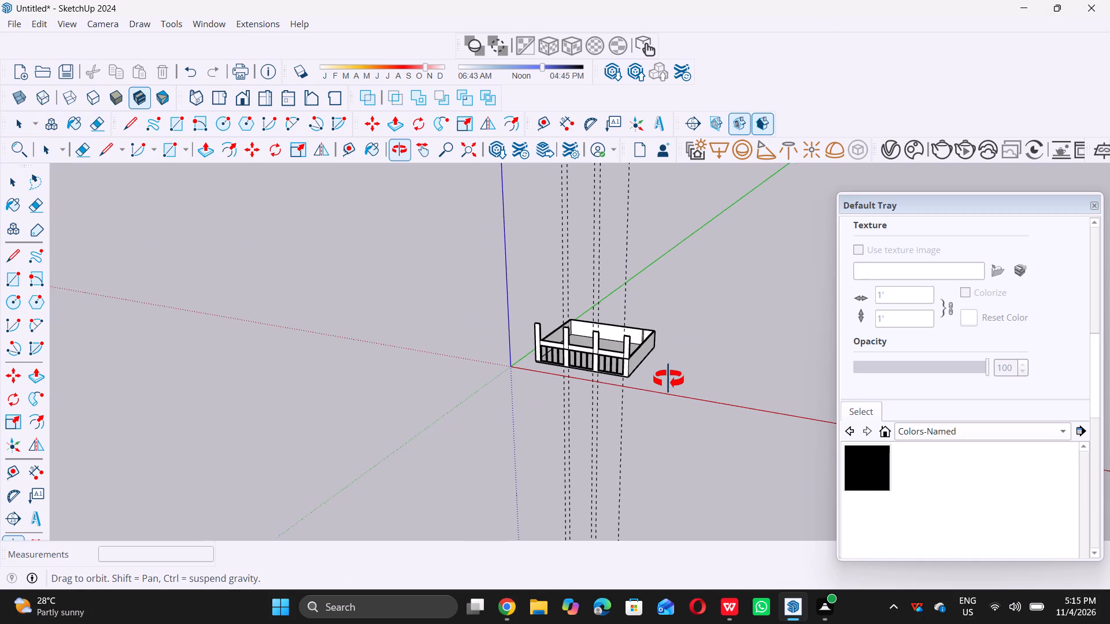
pyautogui.moveTo(668, 379); pyautogui.dragTo(546, 386, button='middle')
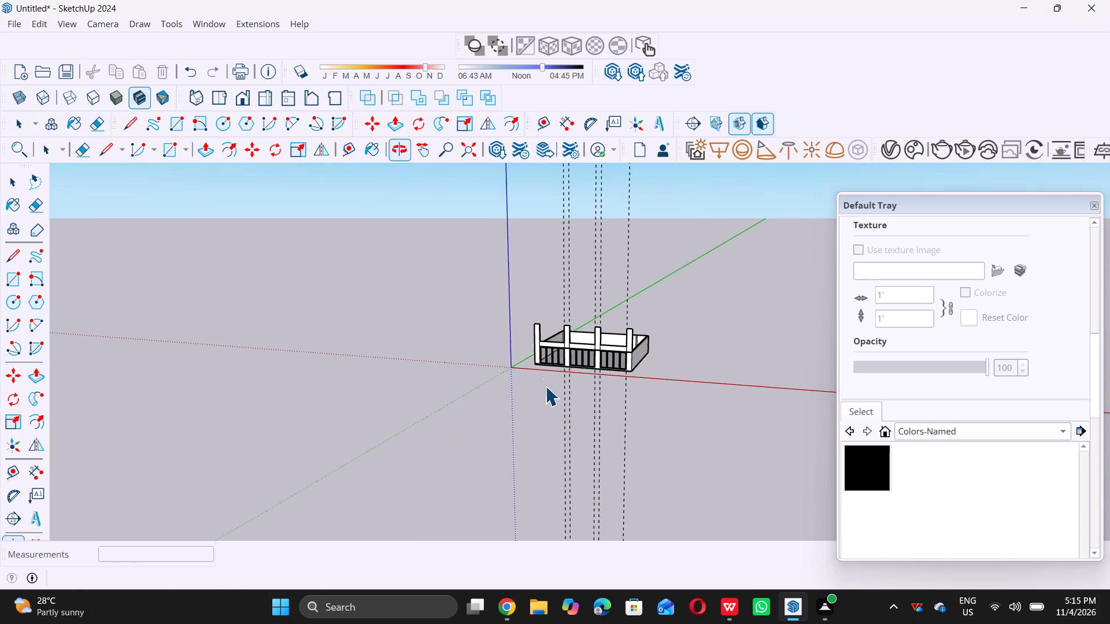
pyautogui.scroll(19, 543, 366)
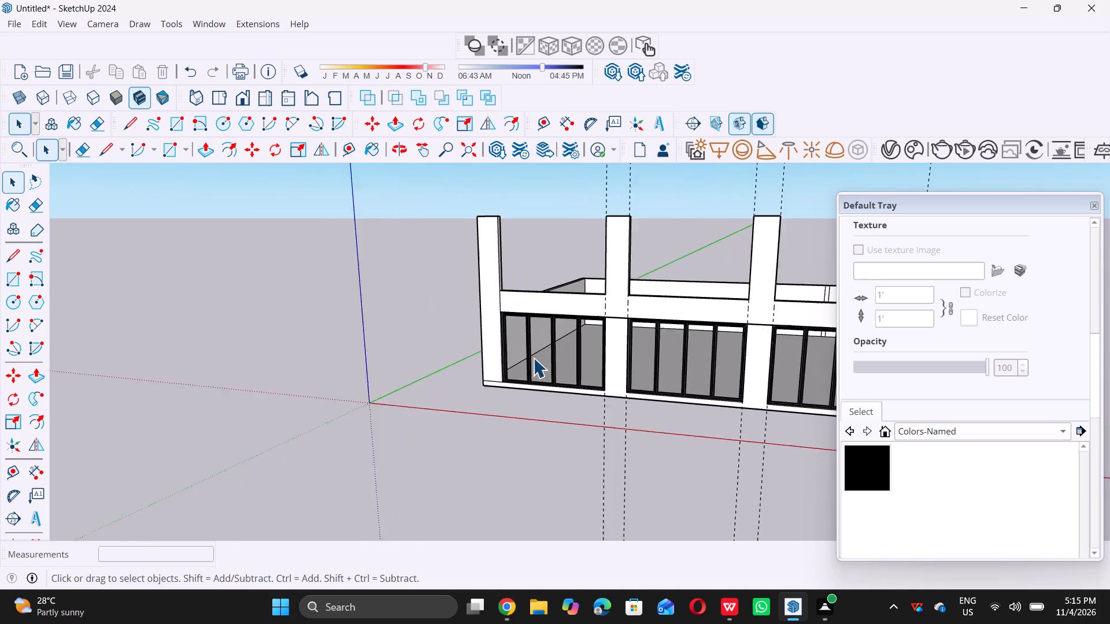
pyautogui.scroll(5, 487, 375)
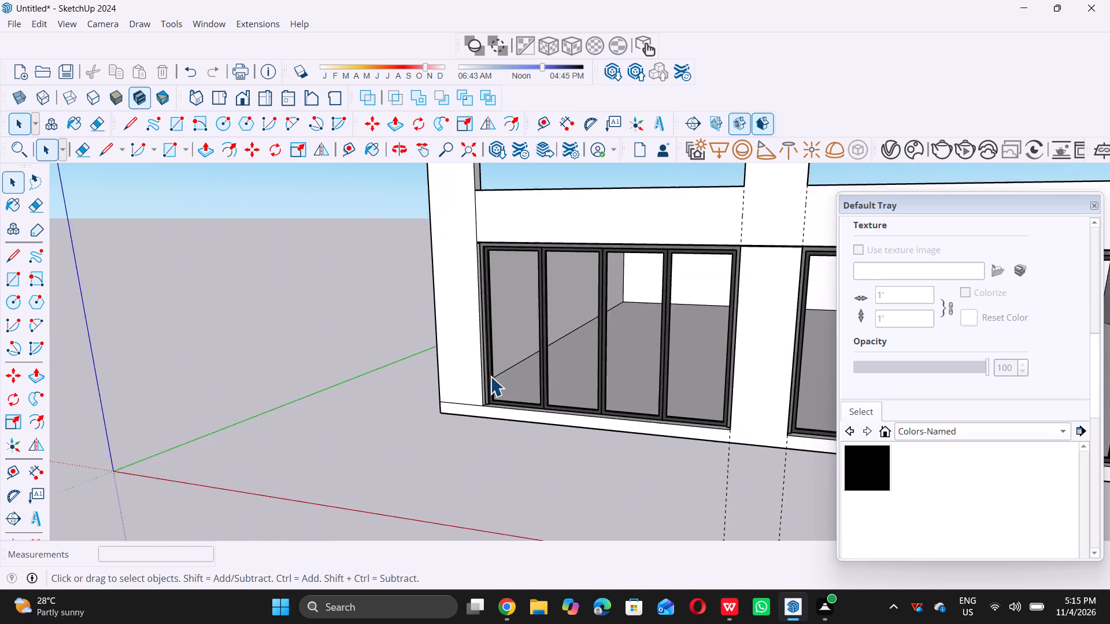
pyautogui.scroll(1, 490, 376)
pyautogui.click(493, 385)
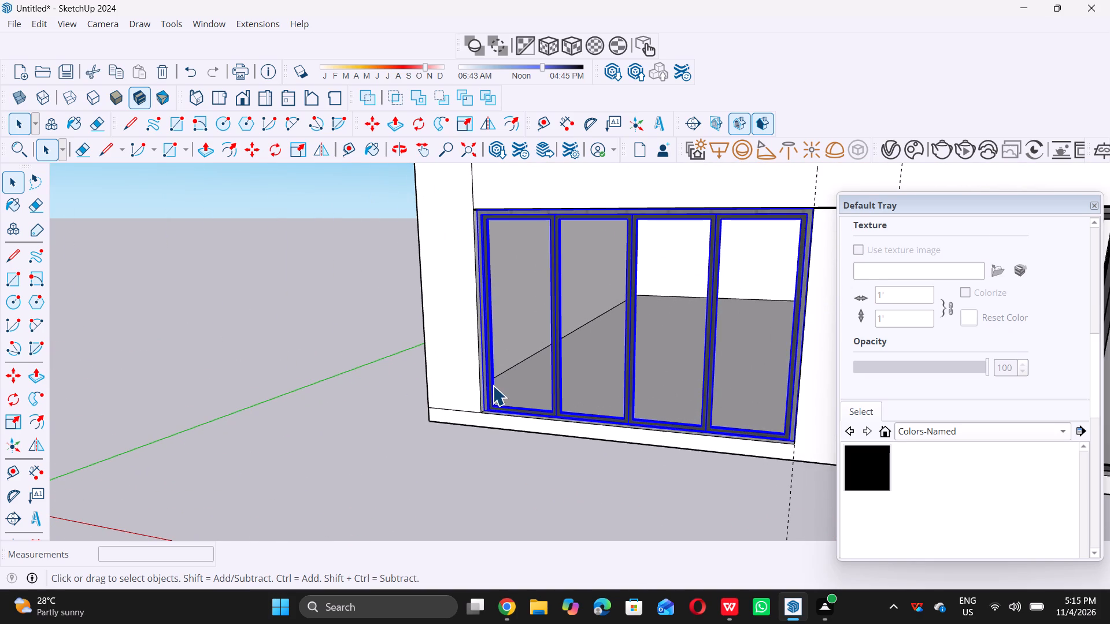
pyautogui.press('m')
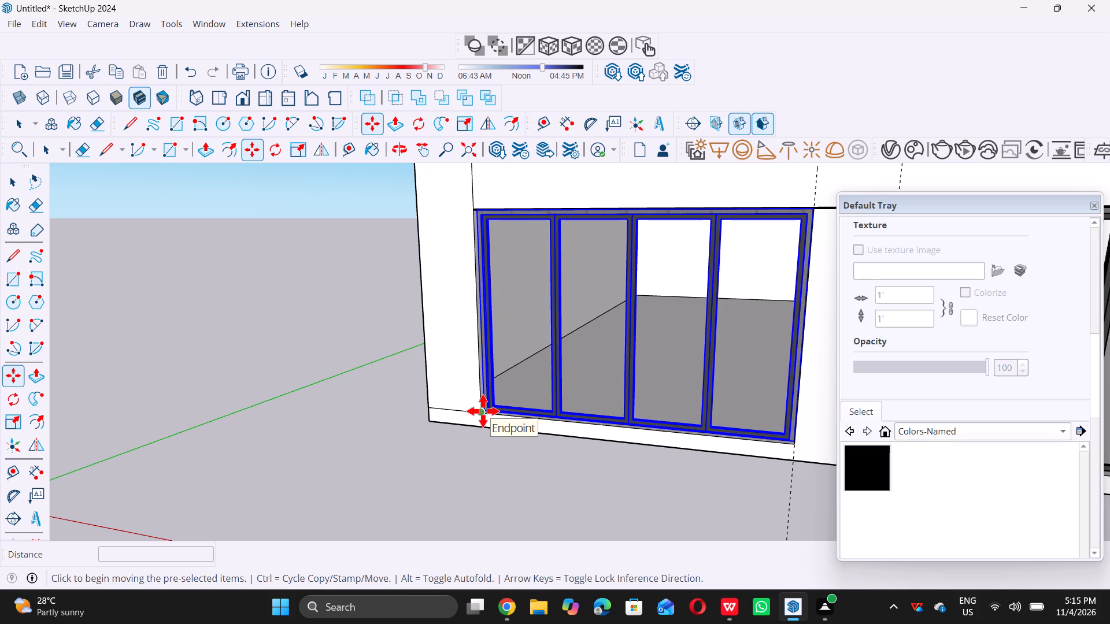
pyautogui.click(483, 411)
pyautogui.scroll(-6, 474, 391)
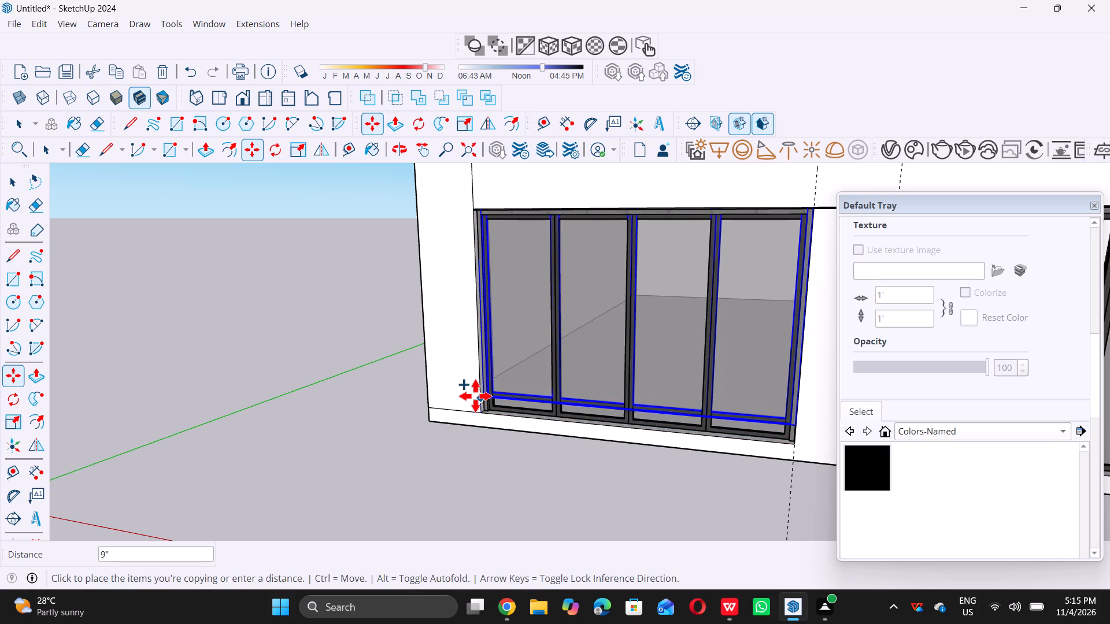
pyautogui.scroll(-14, 475, 396)
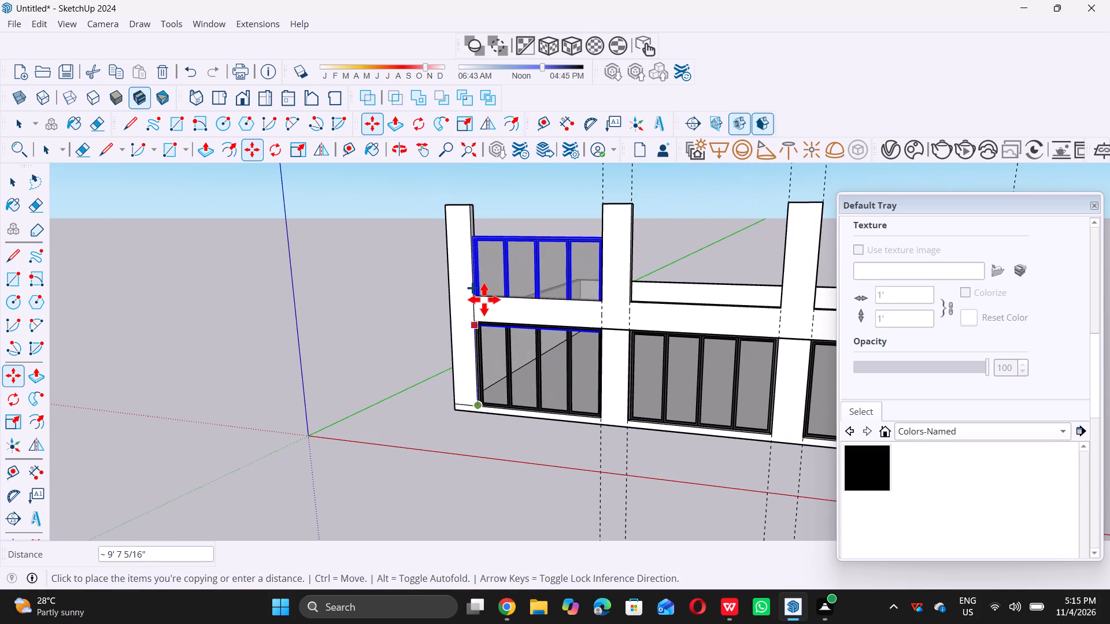
pyautogui.scroll(7, 486, 292)
pyautogui.moveTo(482, 285); pyautogui.dragTo(469, 300, button='middle')
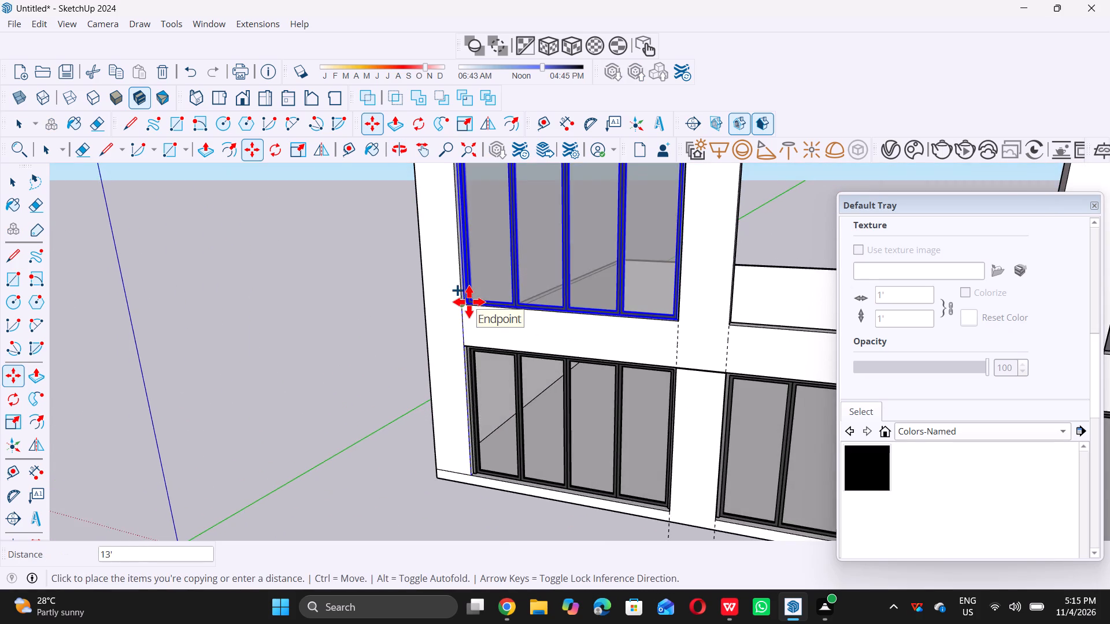
pyautogui.scroll(18, 469, 302)
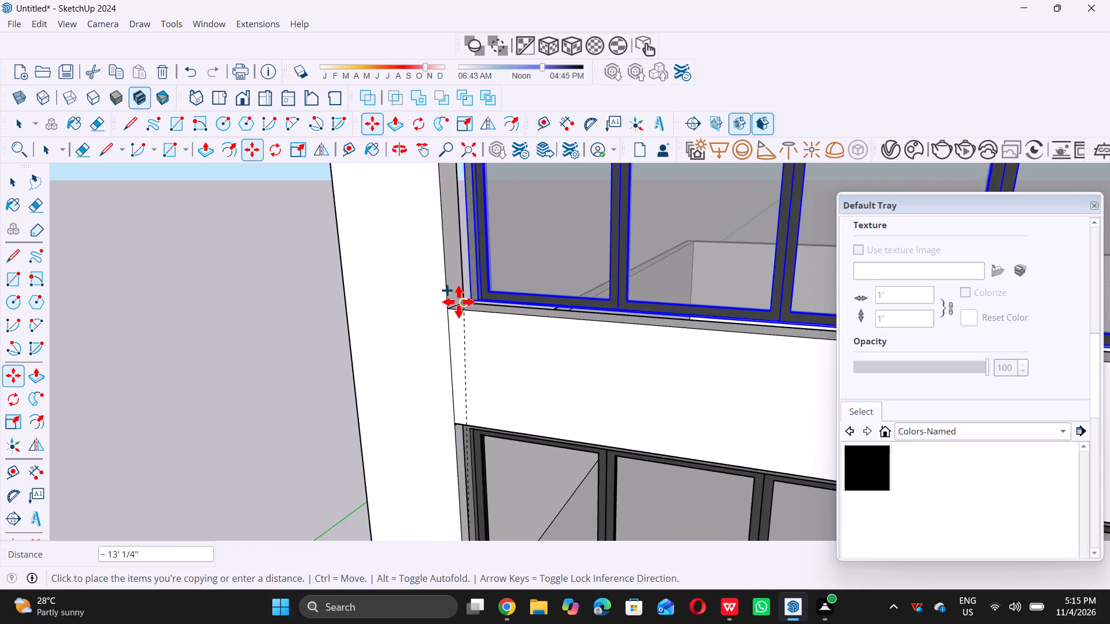
pyautogui.scroll(6, 461, 301)
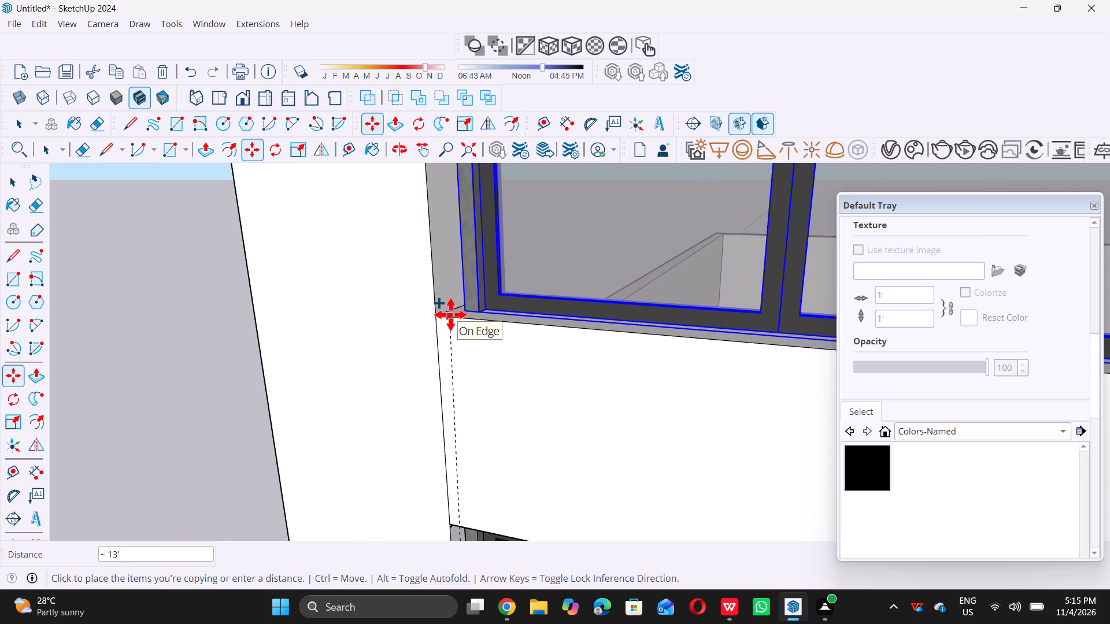
pyautogui.scroll(7, 452, 308)
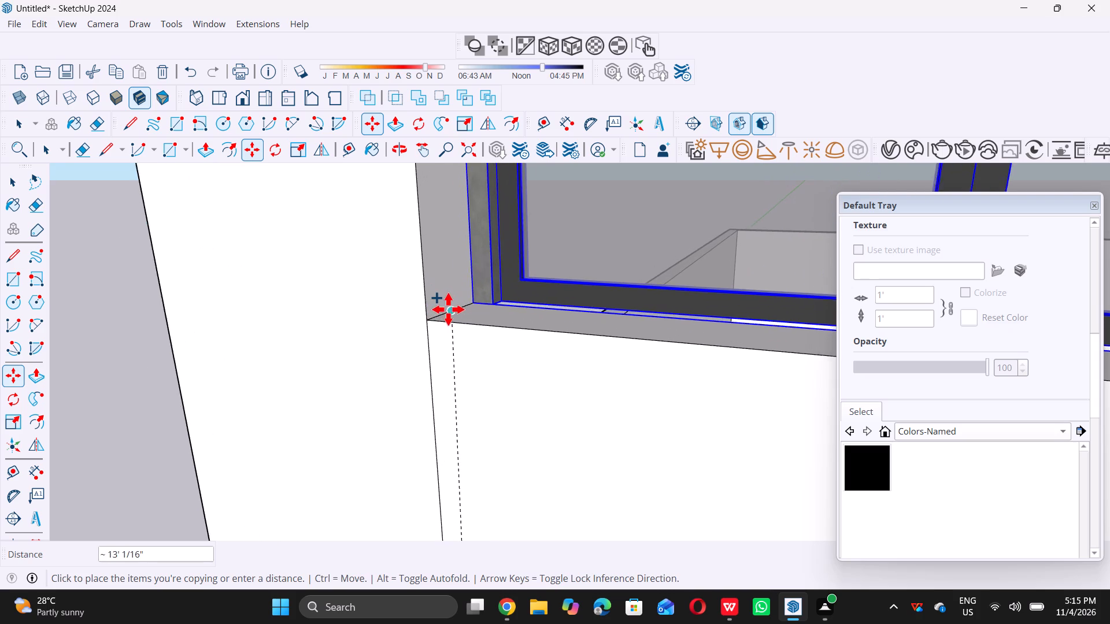
pyautogui.click(449, 308)
pyautogui.press('space')
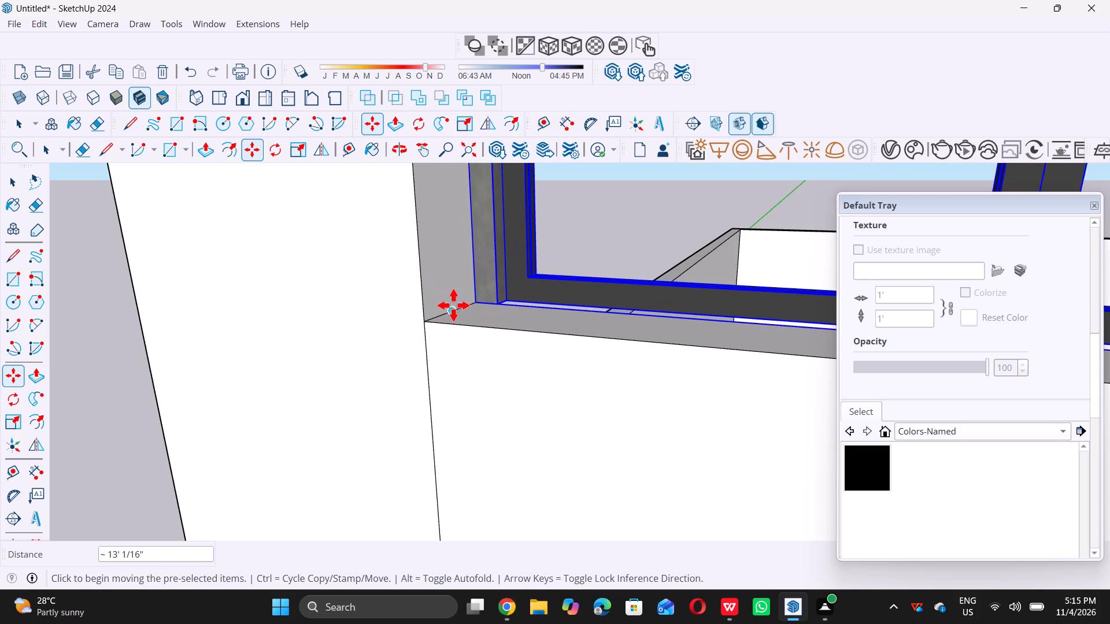
# Move the copied upper window 4 1/2" toward the front face, placing its bottom corner at the midpoint of the opening's side-ledge edge.
pyautogui.scroll(-12, 469, 319)
pyautogui.moveTo(528, 323); pyautogui.dragTo(505, 369, button='middle')
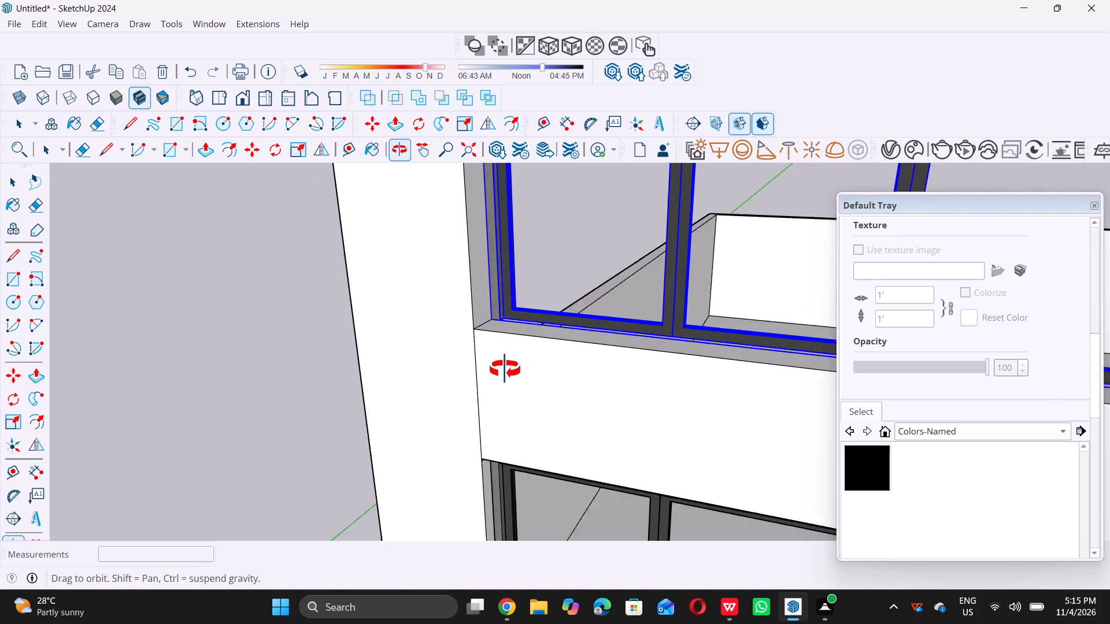
pyautogui.moveTo(505, 369); pyautogui.dragTo(504, 372, button='middle')
pyautogui.middleClick(504, 372)
pyautogui.scroll(5, 494, 320)
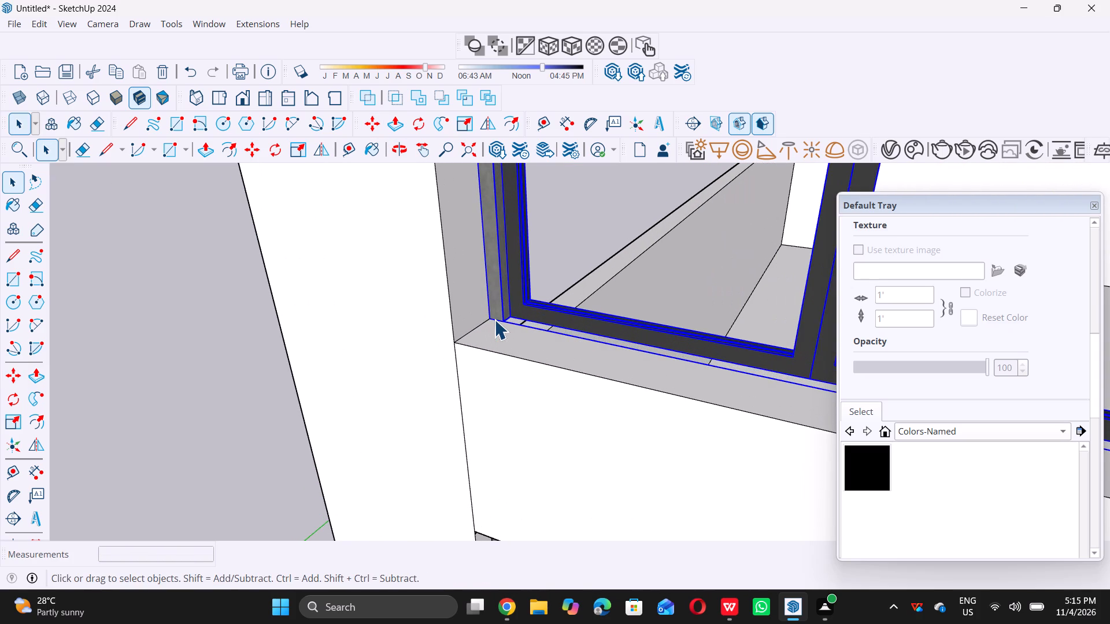
pyautogui.press('m')
pyautogui.click(490, 318)
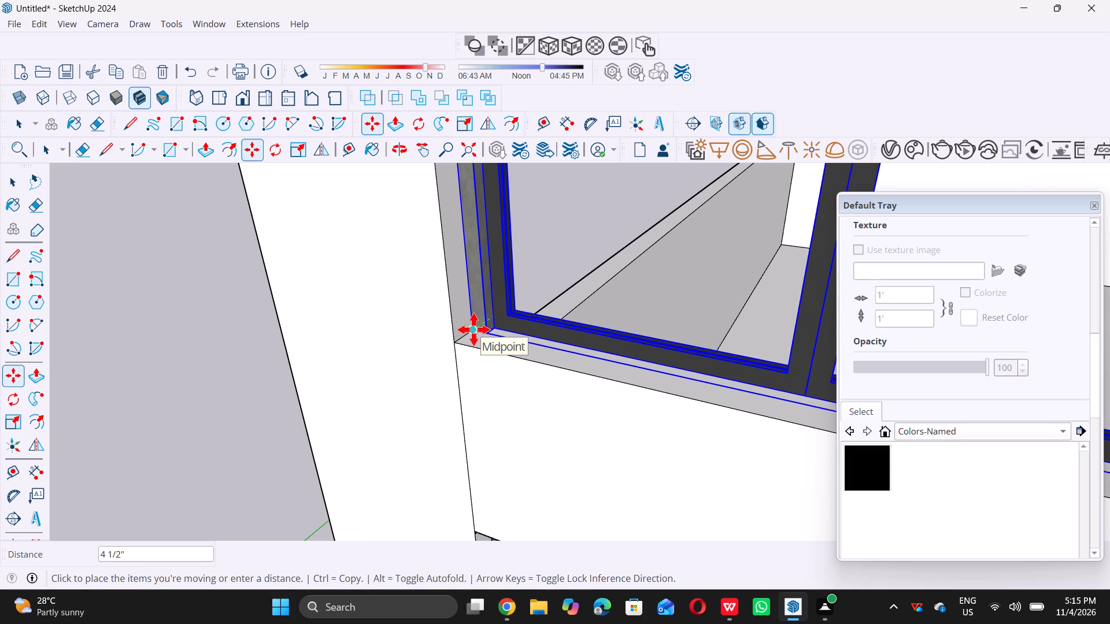
pyautogui.click(473, 329)
pyautogui.press('space')
# Copy the first upper window 18' along the red axis into the middle upper opening, matching the opening's bottom corner.
pyautogui.scroll(-8, 472, 329)
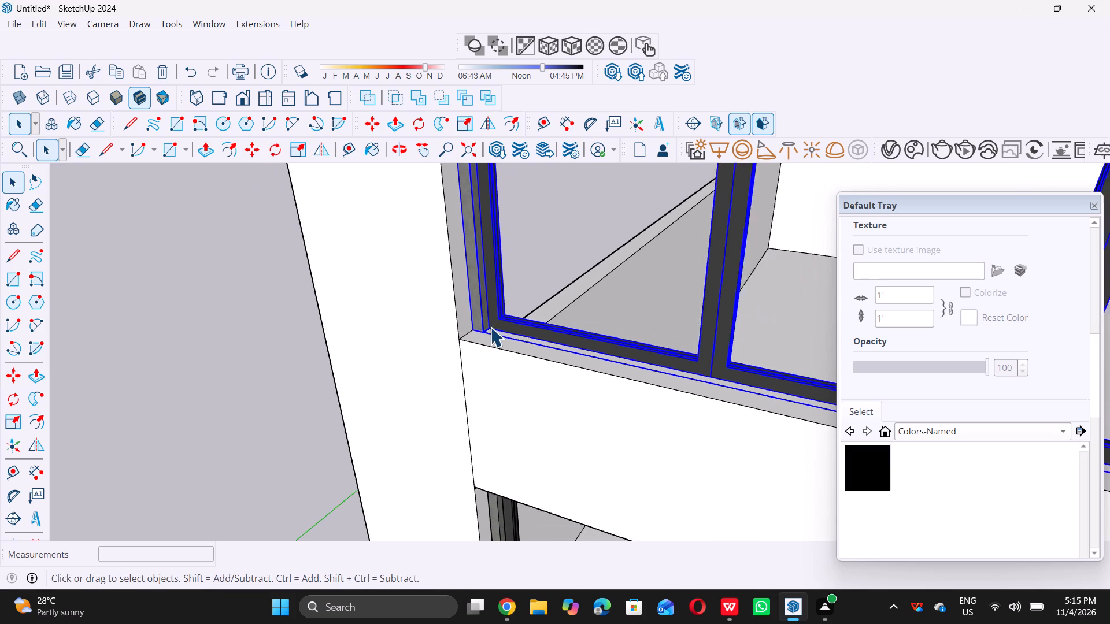
pyautogui.scroll(-20, 490, 327)
pyautogui.scroll(-9, 490, 327)
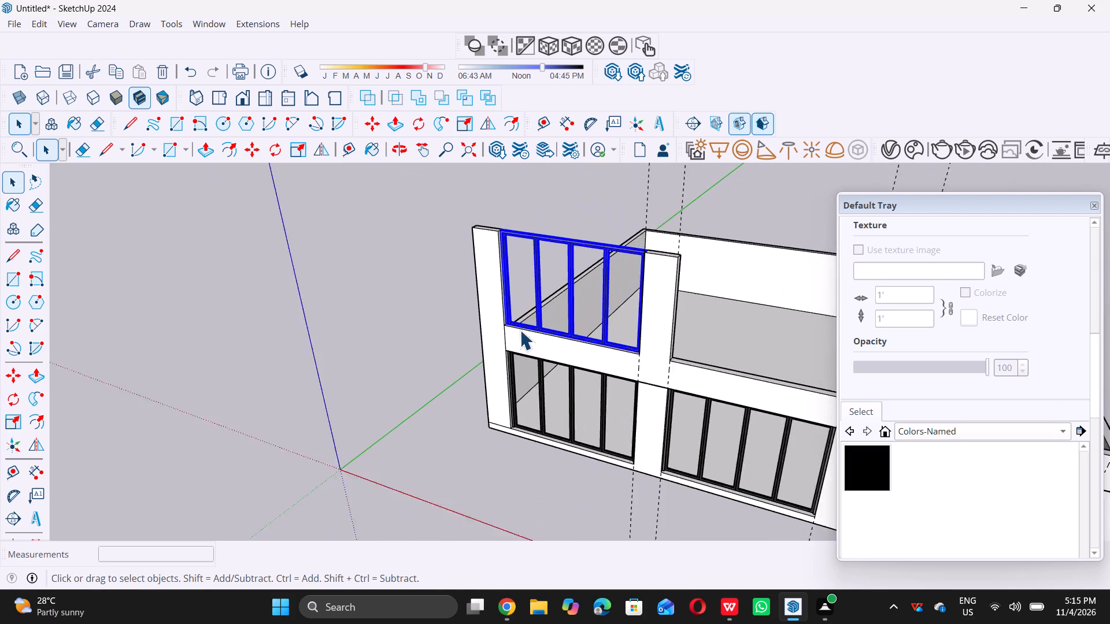
pyautogui.scroll(-4, 520, 330)
pyautogui.moveTo(582, 420); pyautogui.dragTo(653, 381, button='middle')
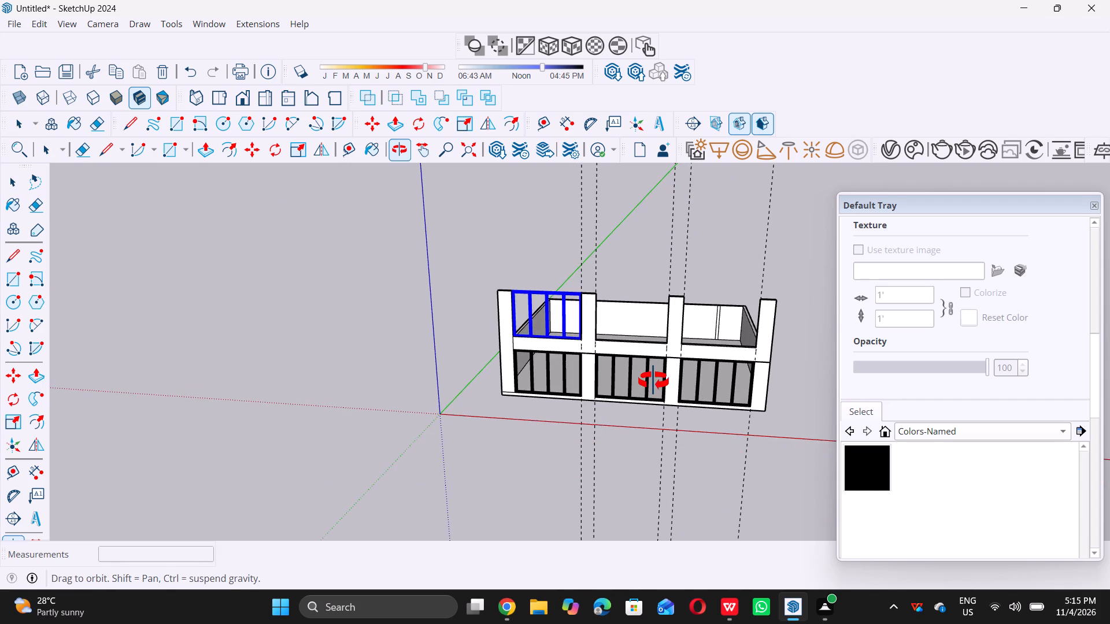
pyautogui.moveTo(653, 381); pyautogui.dragTo(642, 387, button='middle')
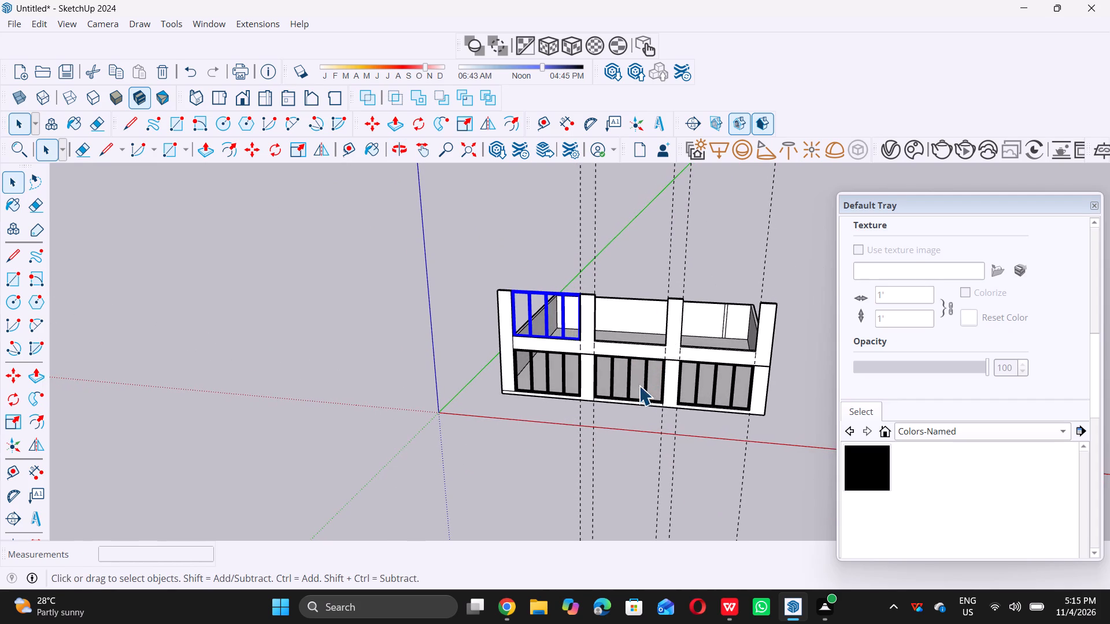
pyautogui.scroll(6, 505, 341)
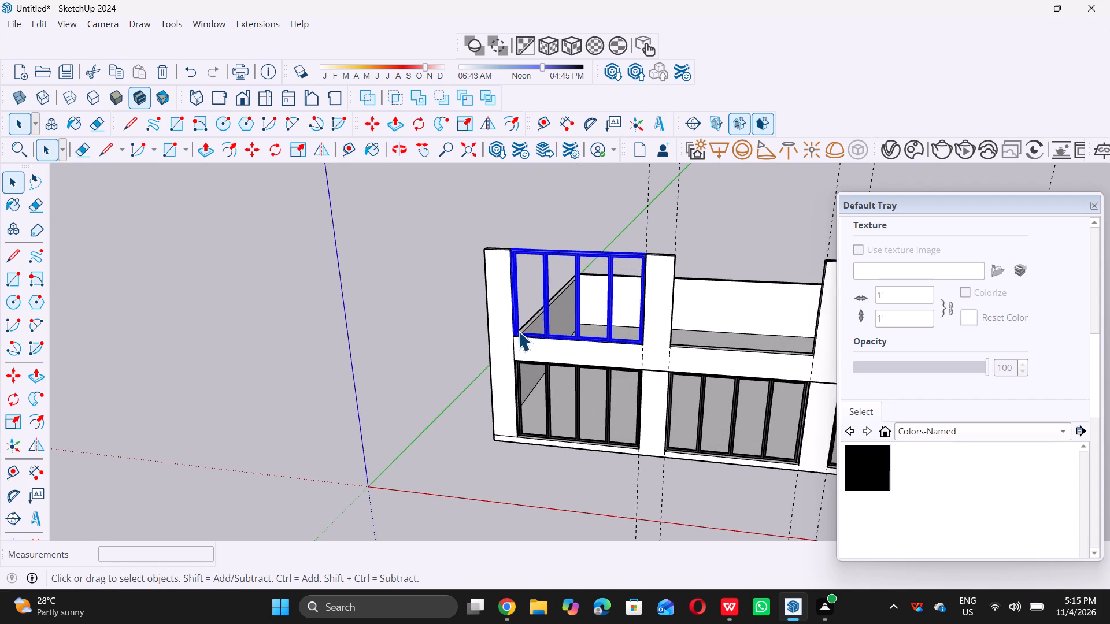
pyautogui.scroll(14, 518, 331)
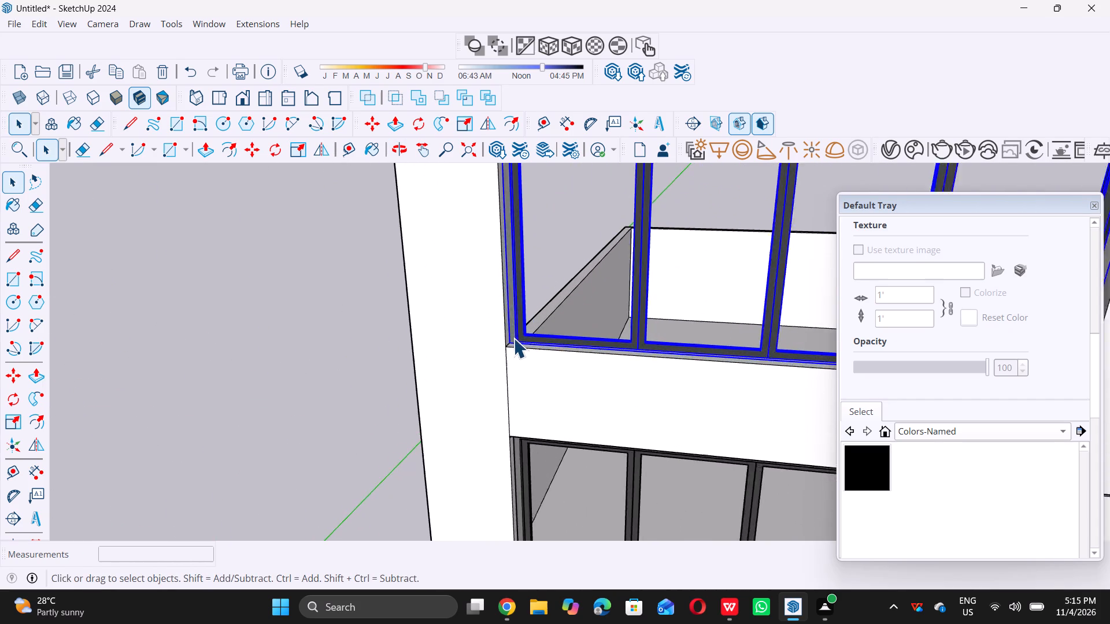
pyautogui.scroll(6, 513, 338)
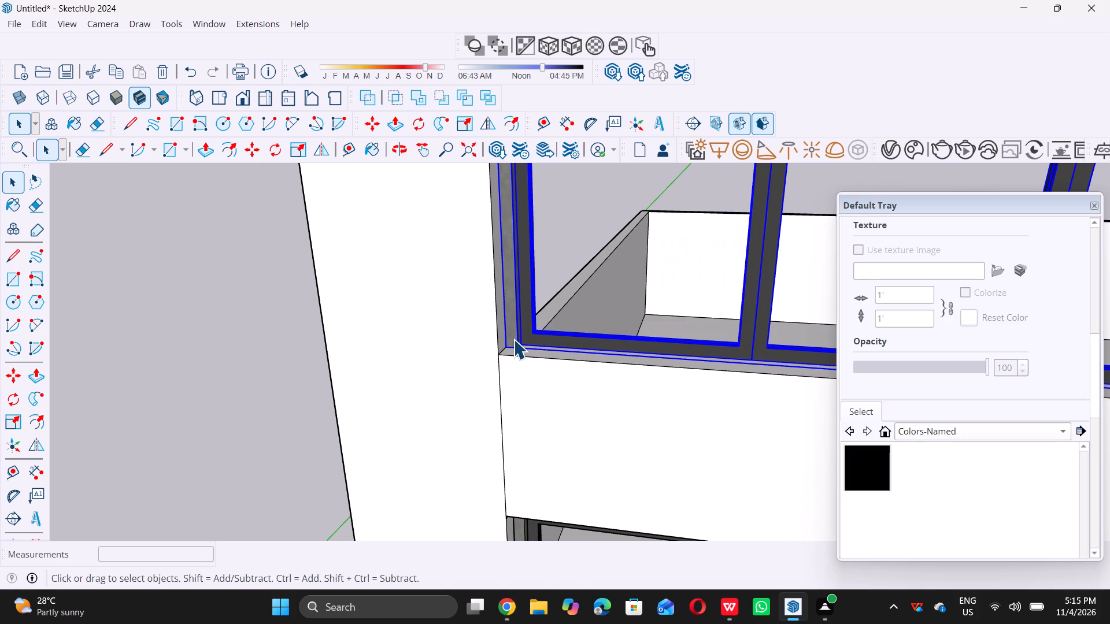
pyautogui.press('m')
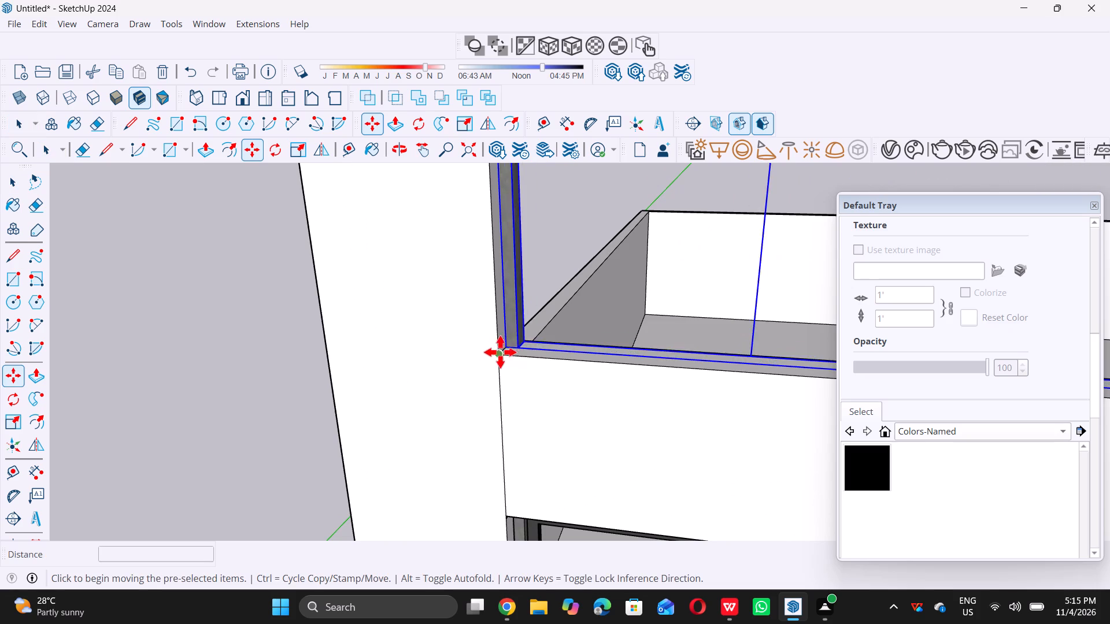
pyautogui.click(497, 355)
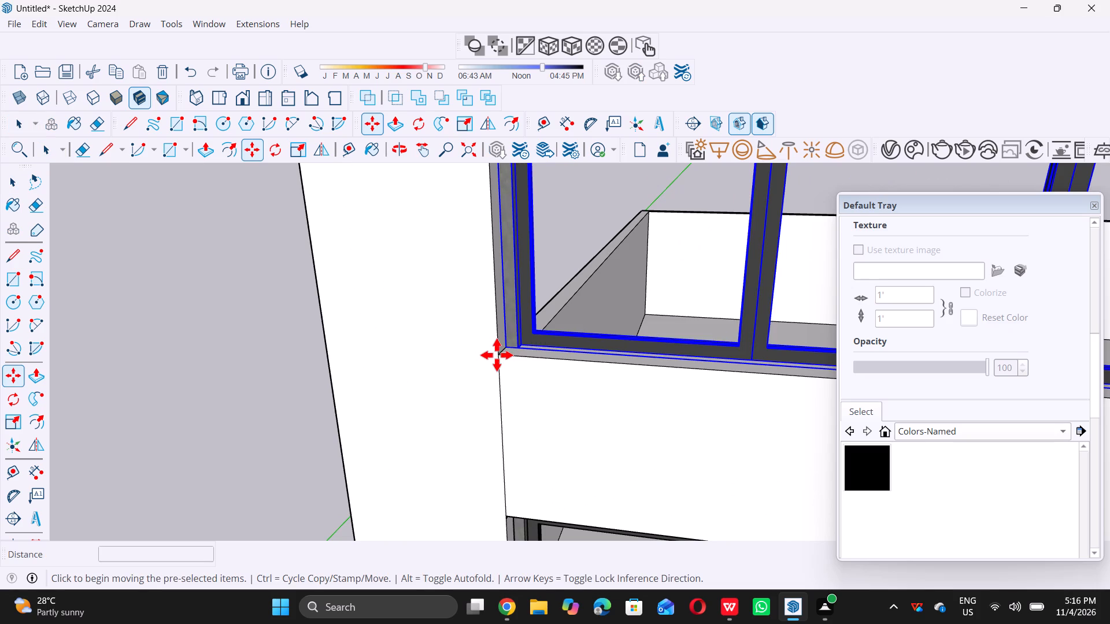
pyautogui.scroll(-20, 495, 355)
pyautogui.scroll(-1, 495, 355)
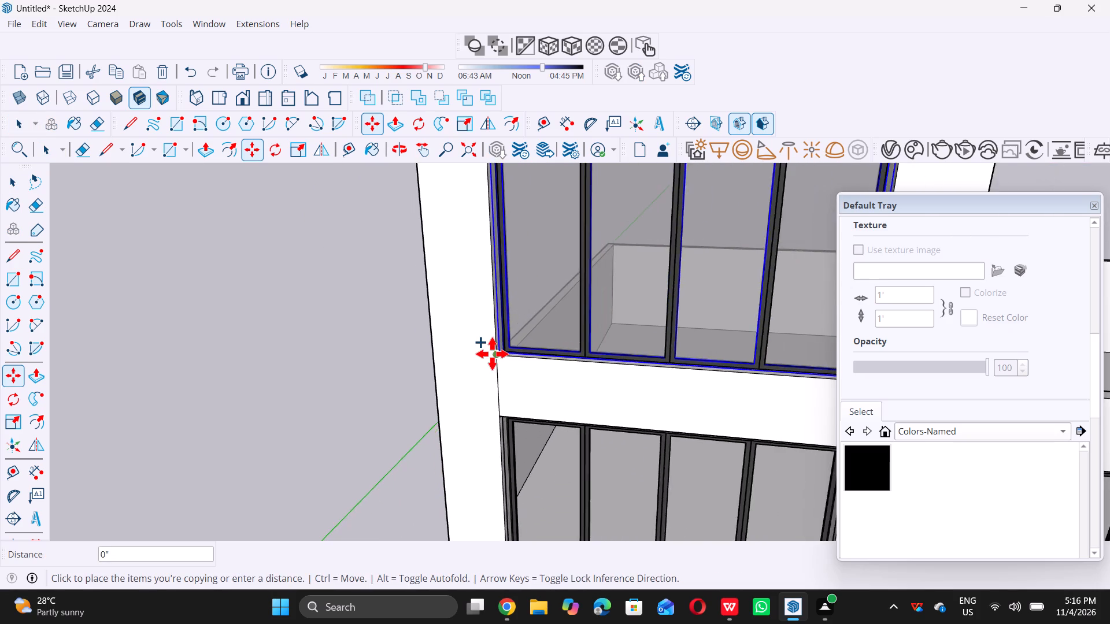
pyautogui.scroll(-12, 492, 354)
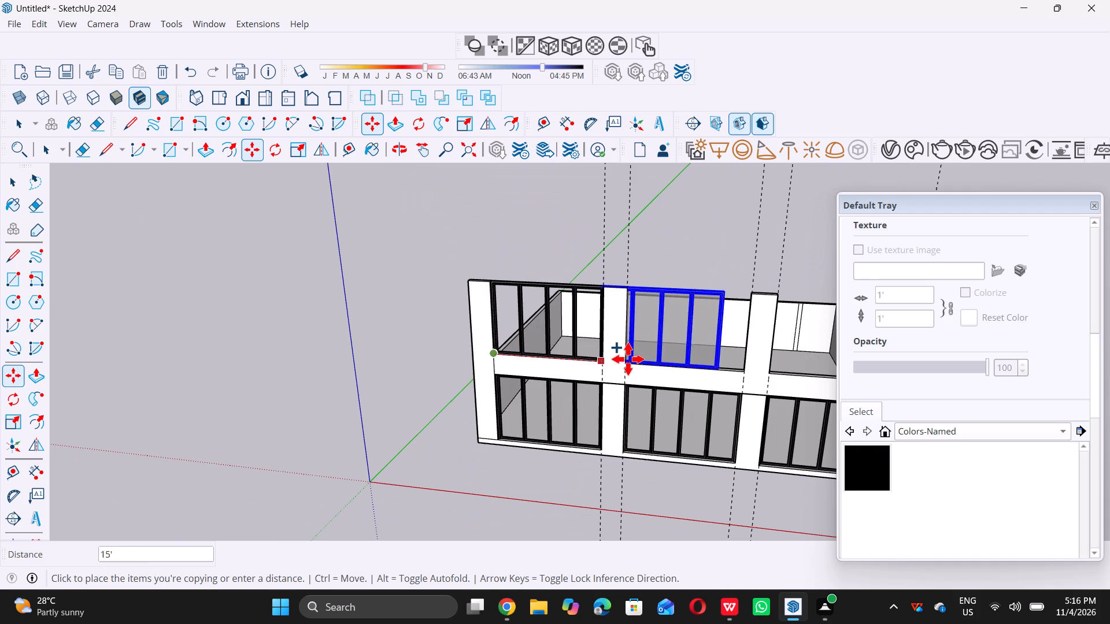
pyautogui.moveTo(620, 376); pyautogui.dragTo(604, 386, button='middle')
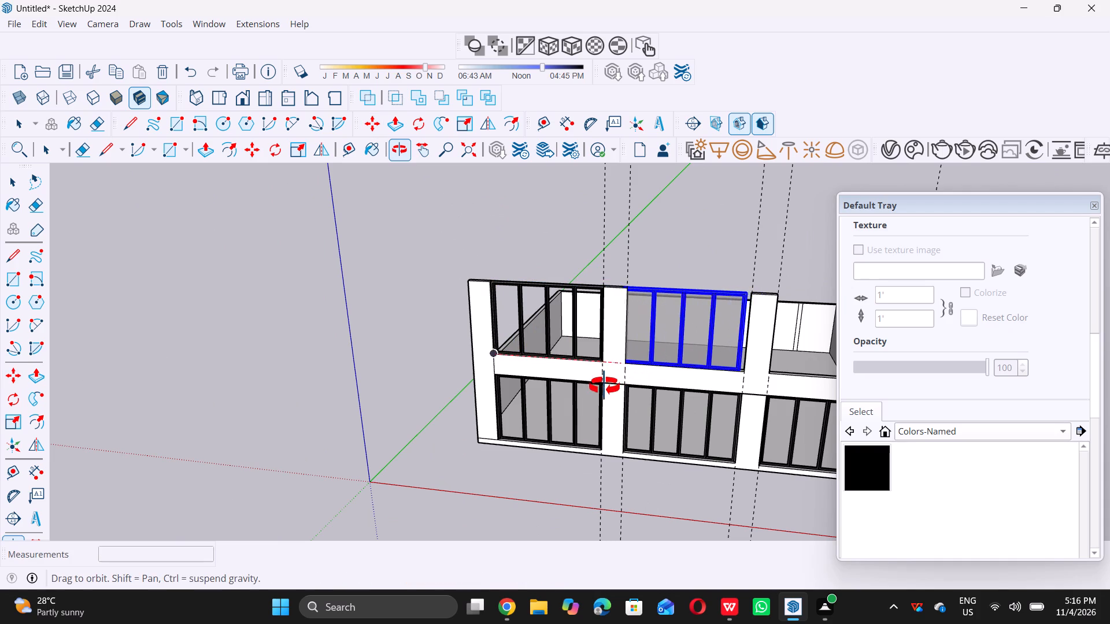
pyautogui.moveTo(604, 386); pyautogui.dragTo(591, 389, button='middle')
pyautogui.scroll(12, 637, 354)
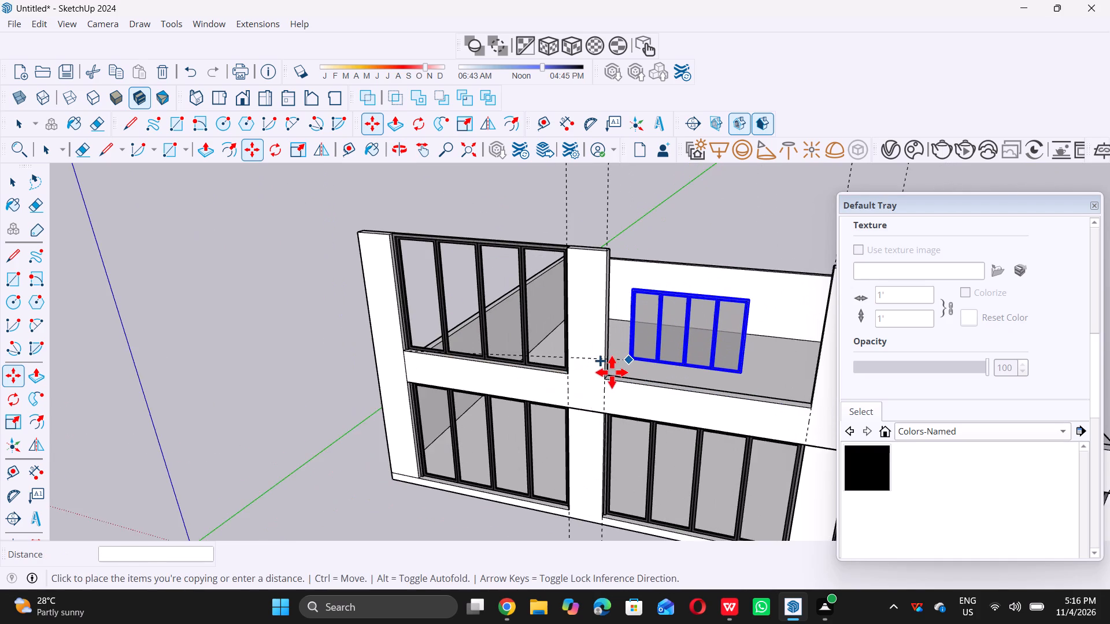
pyautogui.scroll(20, 602, 380)
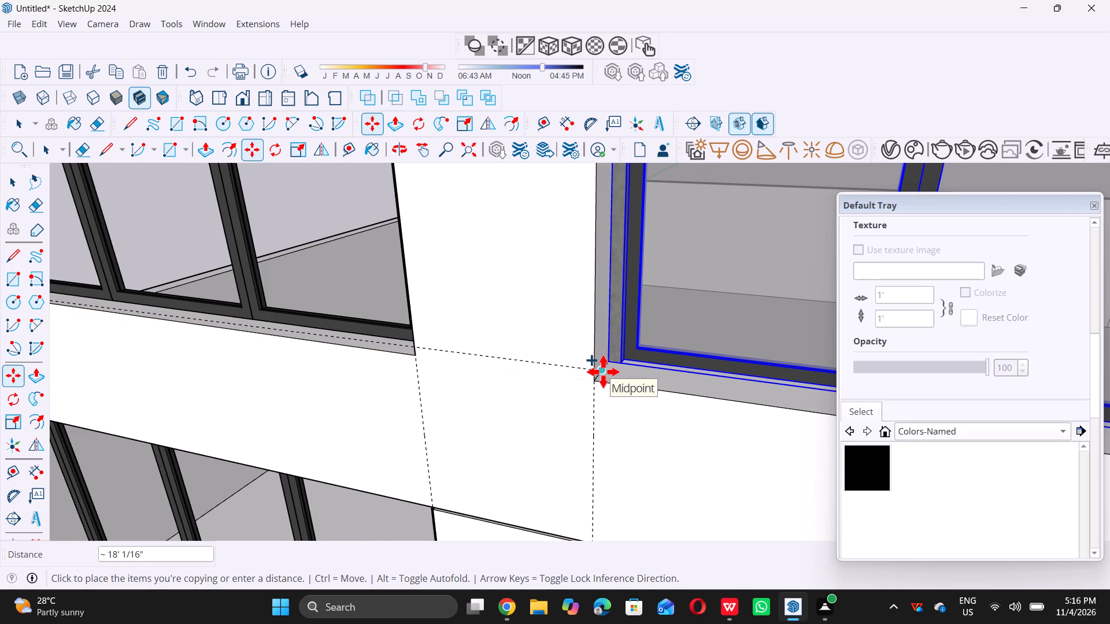
pyautogui.doubleClick(591, 388)
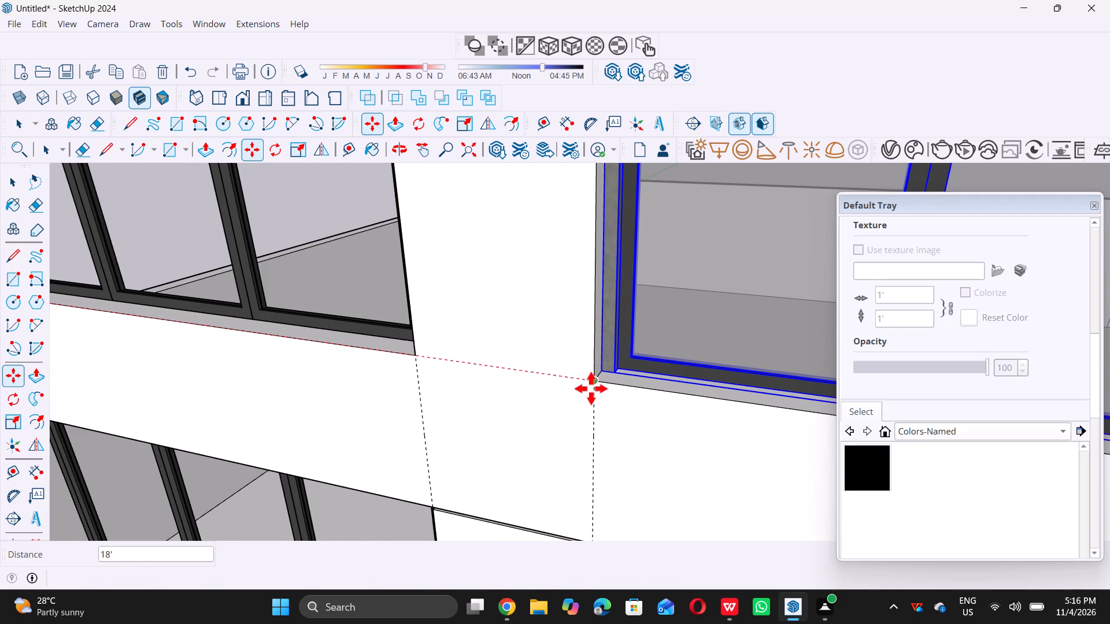
# Copy the middle upper four-panel window 18' along the red axis into the third upper opening, matching its bottom corner.
pyautogui.scroll(-19, 543, 397)
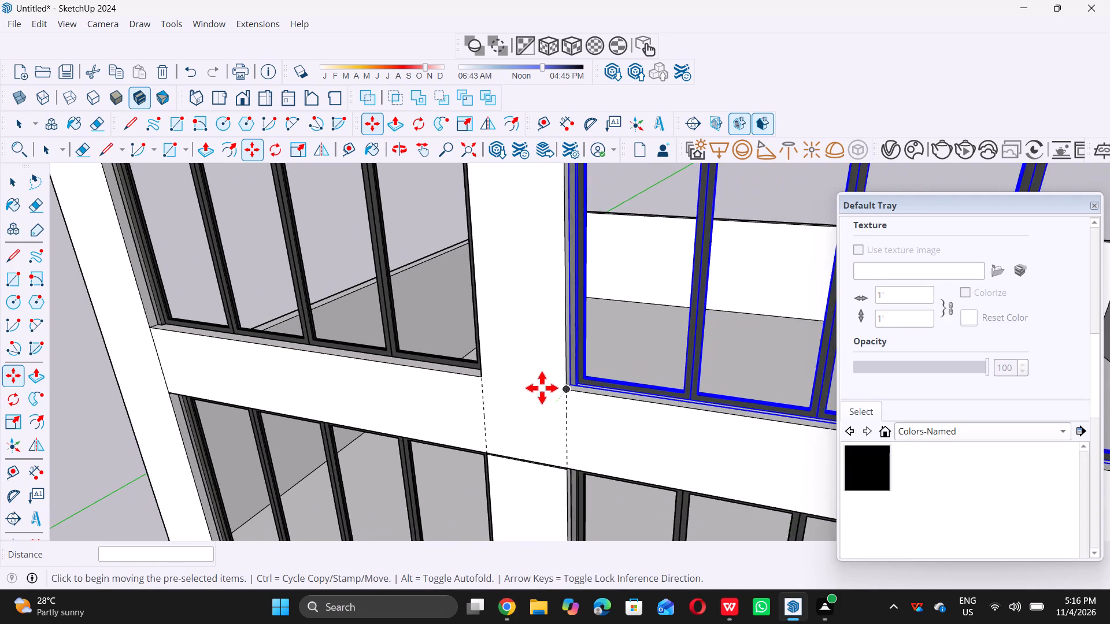
pyautogui.scroll(-2, 542, 388)
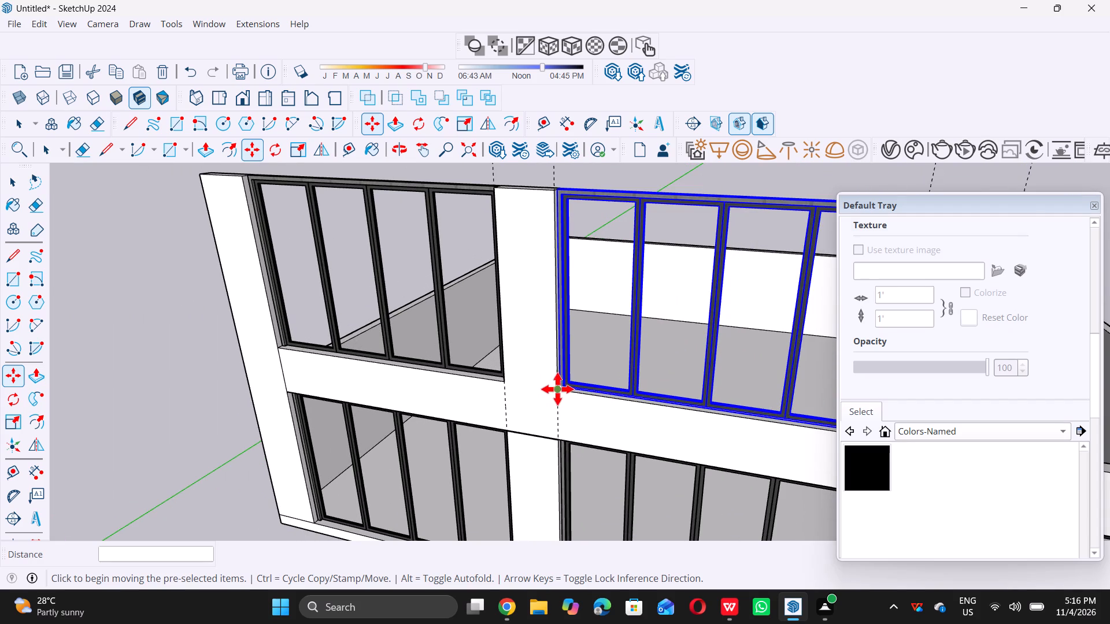
pyautogui.click(557, 388)
pyautogui.scroll(-8, 557, 388)
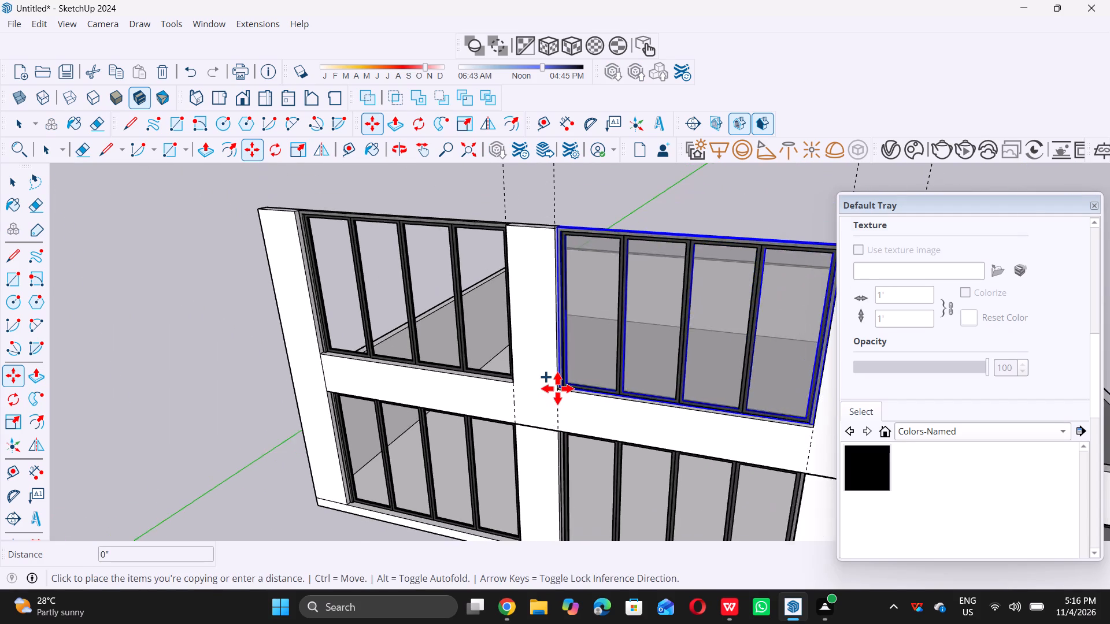
pyautogui.scroll(-6, 557, 388)
pyautogui.scroll(7, 687, 413)
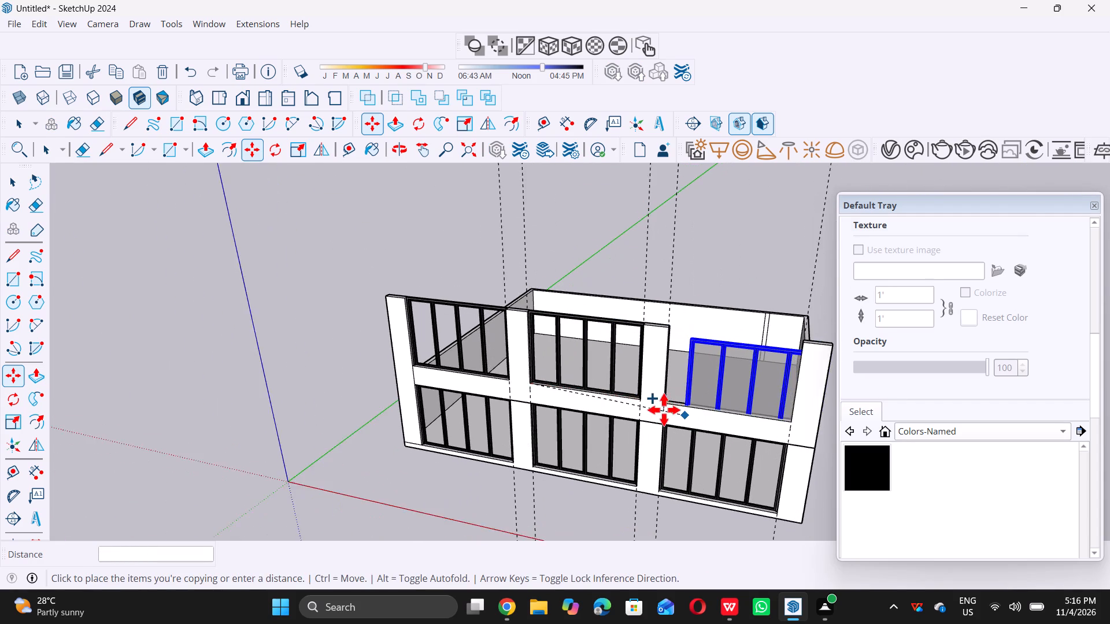
pyautogui.scroll(20, 664, 410)
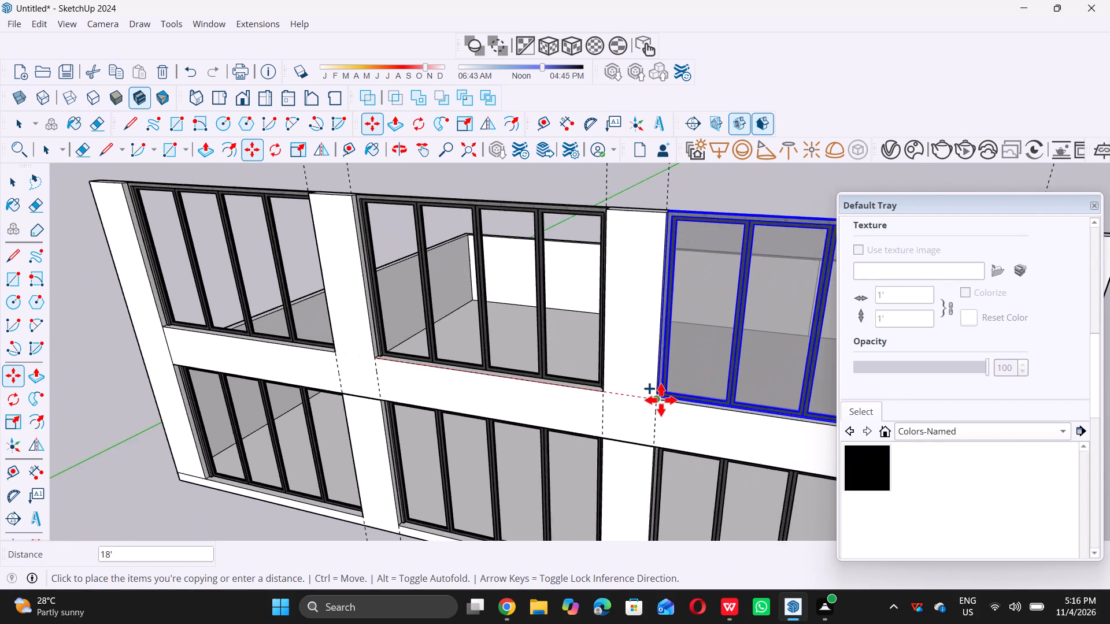
pyautogui.scroll(7, 653, 396)
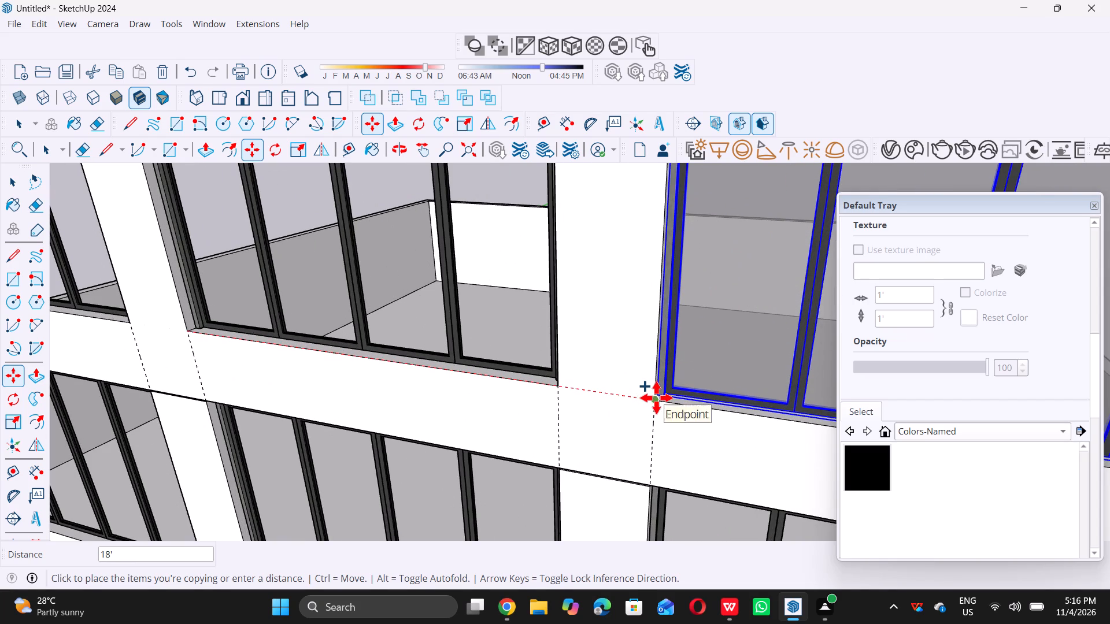
pyautogui.click(656, 398)
pyautogui.press('space')
pyautogui.scroll(-8, 649, 396)
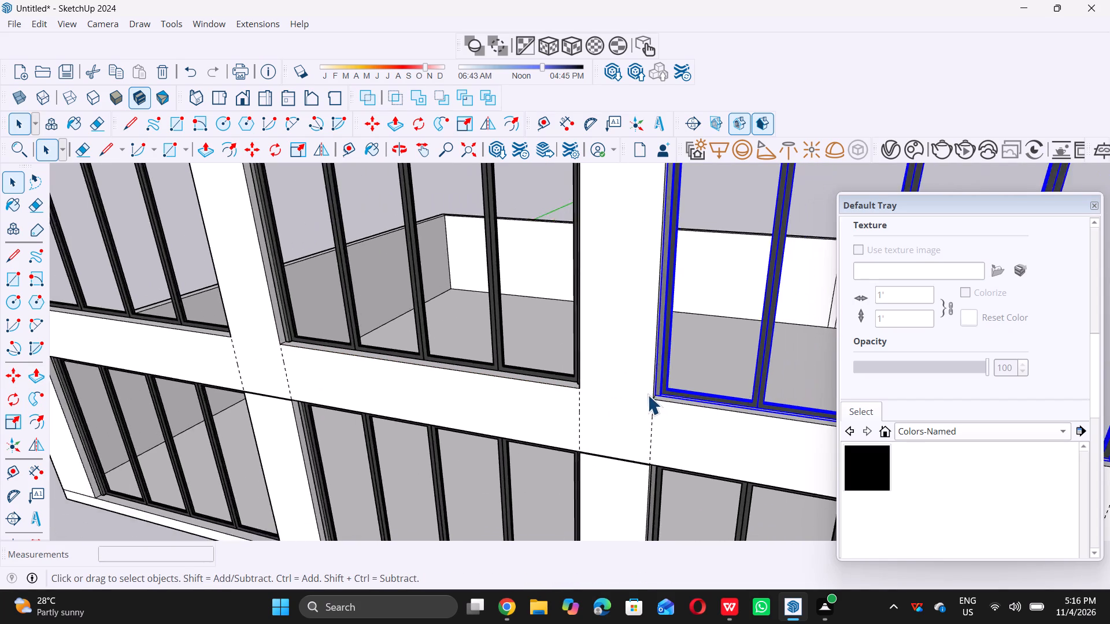
pyautogui.scroll(-20, 647, 395)
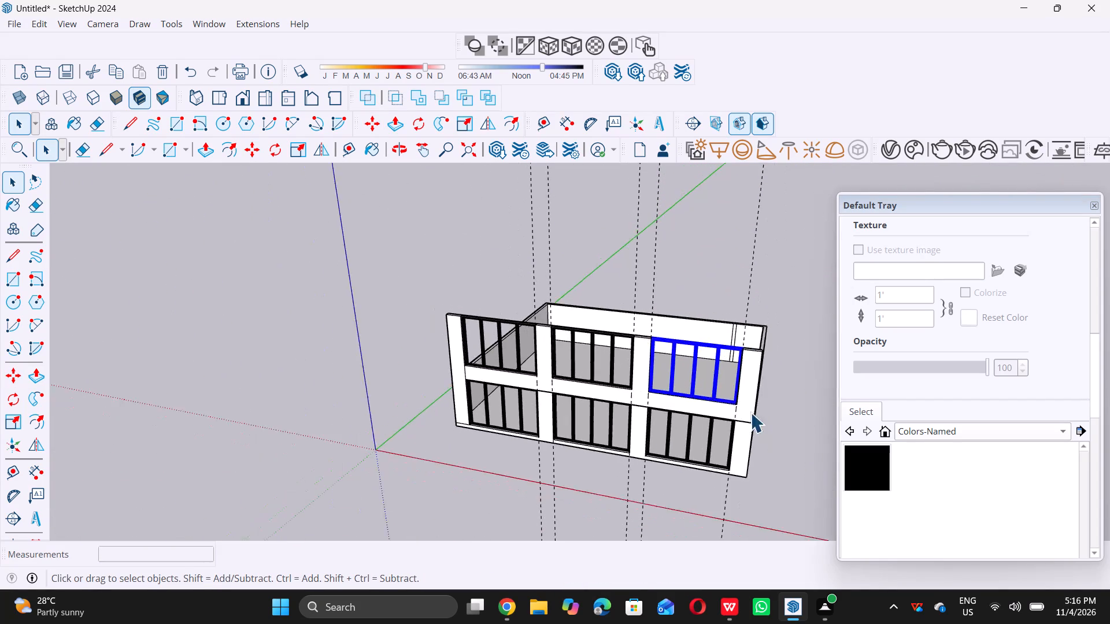
pyautogui.doubleClick(780, 434)
# Push/Pull the top face of the end pier beside the first upper window up 3'.
pyautogui.scroll(-5, 774, 433)
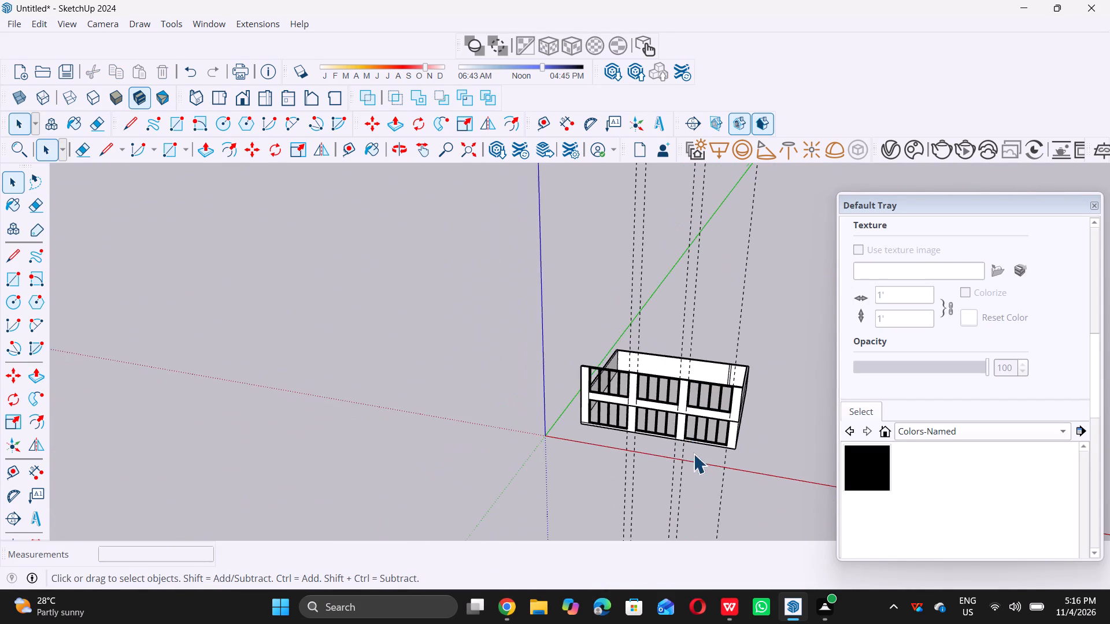
pyautogui.moveTo(693, 454); pyautogui.dragTo(704, 423, button='middle')
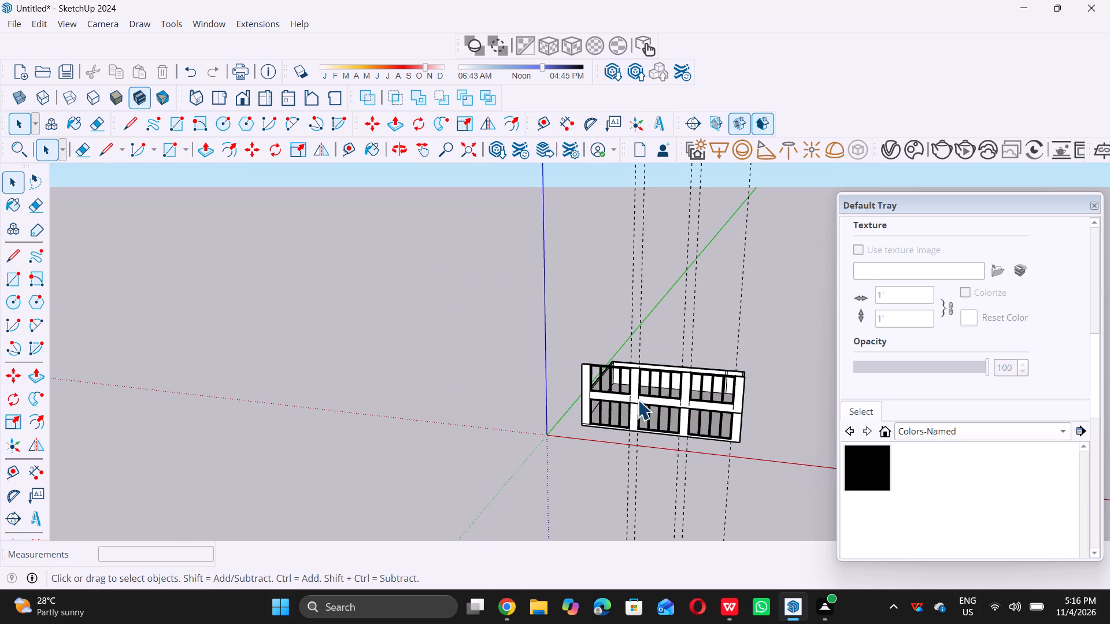
pyautogui.moveTo(614, 369); pyautogui.dragTo(612, 409, button='middle')
pyautogui.scroll(17, 593, 379)
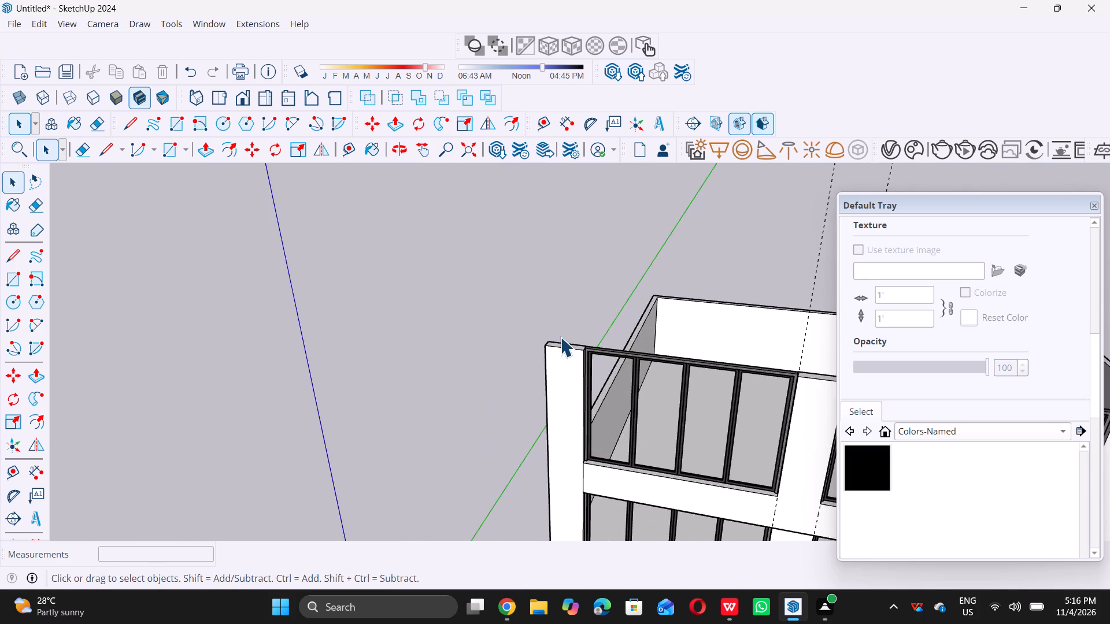
pyautogui.moveTo(561, 334); pyautogui.dragTo(555, 389, button='middle')
pyautogui.scroll(7, 558, 376)
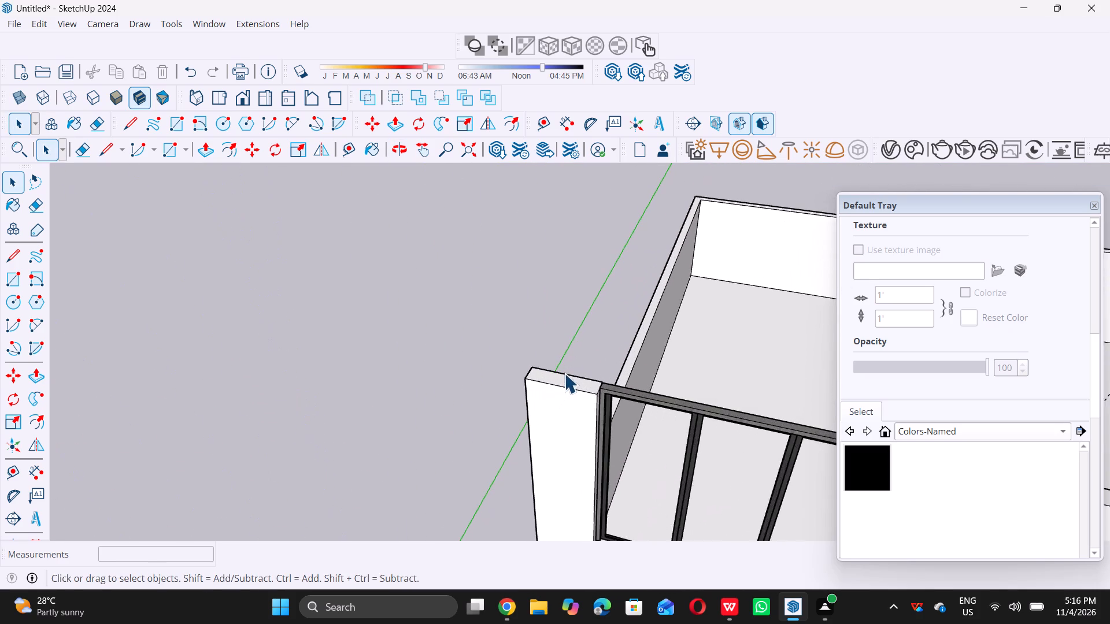
pyautogui.scroll(7, 565, 376)
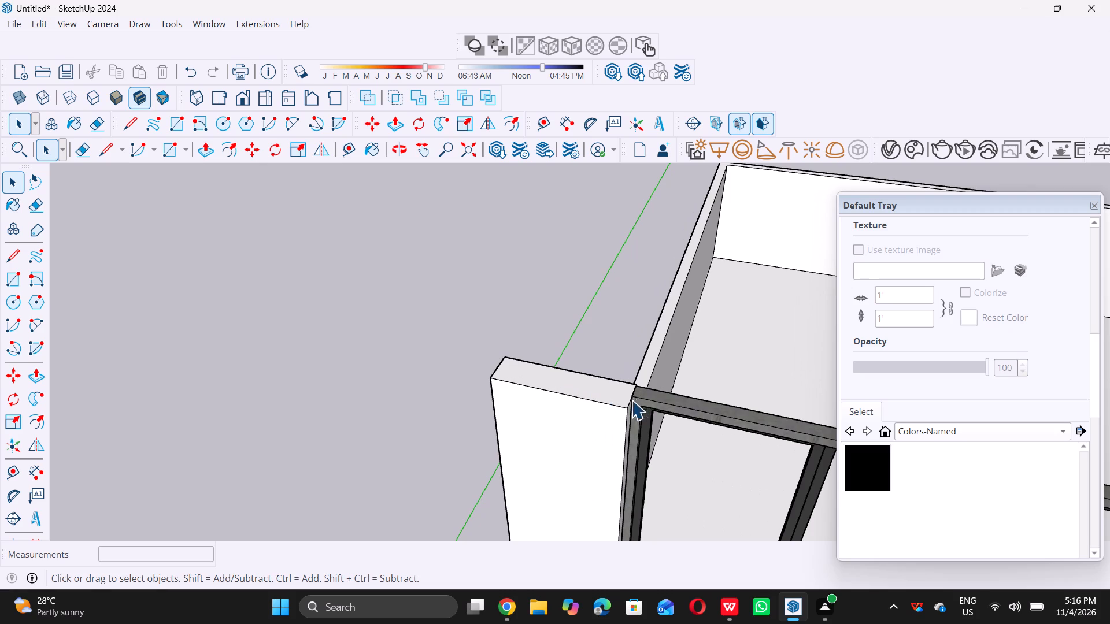
pyautogui.scroll(18, 621, 400)
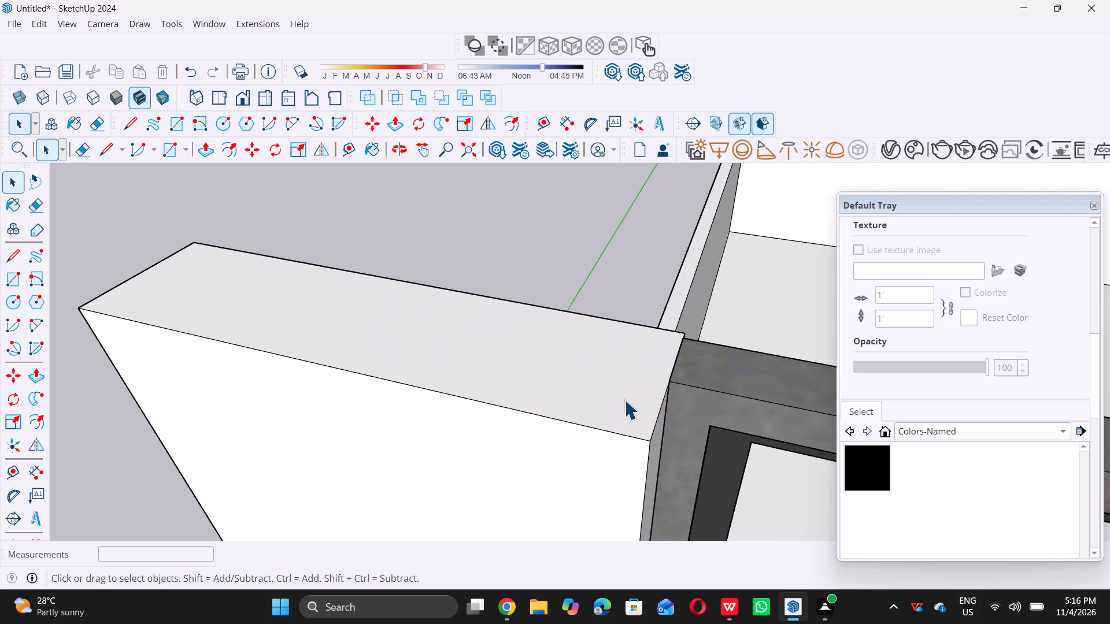
pyautogui.scroll(8, 624, 401)
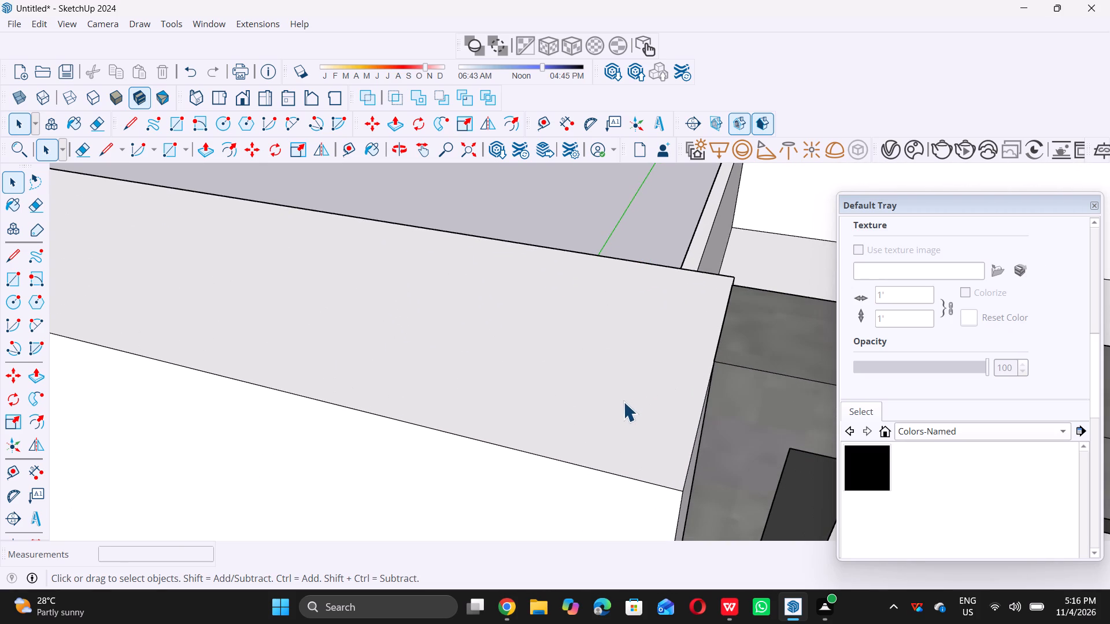
pyautogui.click(623, 402)
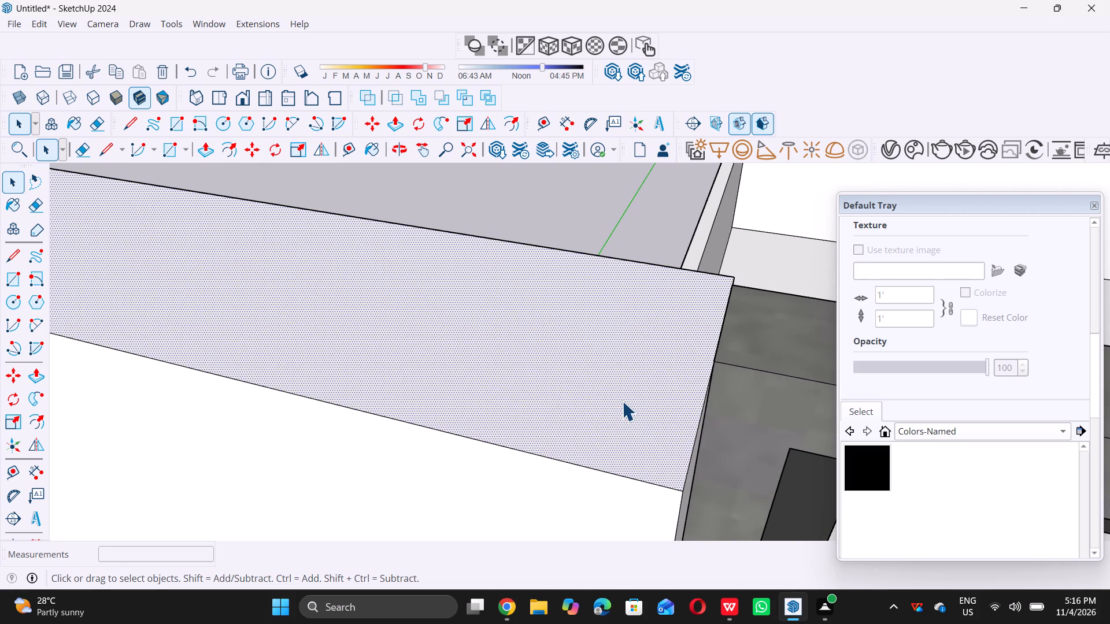
pyautogui.press('p')
pyautogui.click(622, 401)
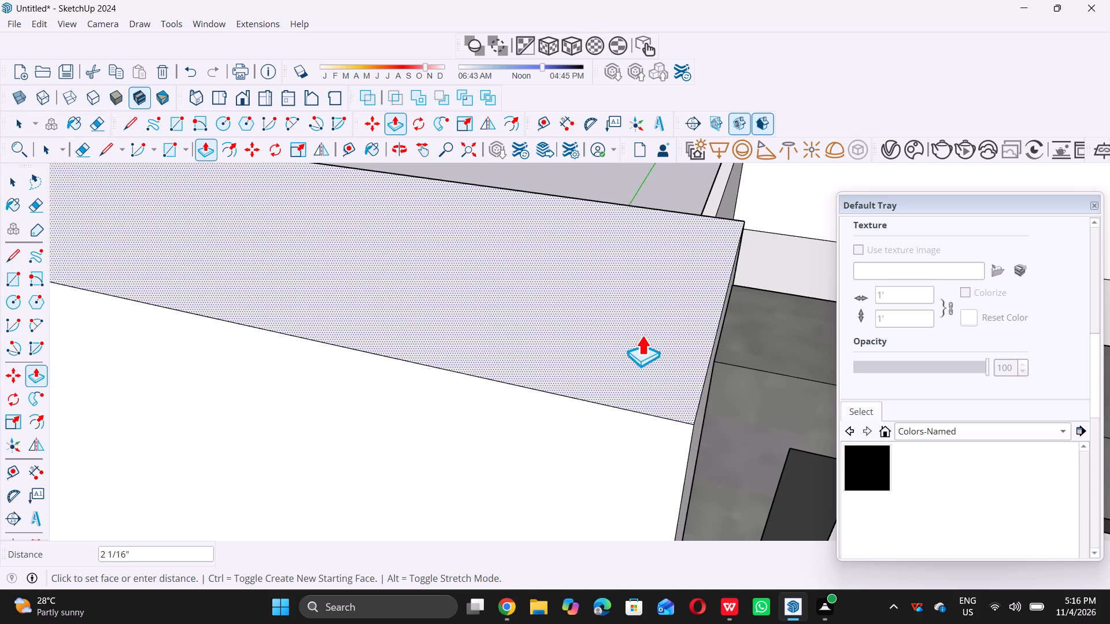
pyautogui.press('3')
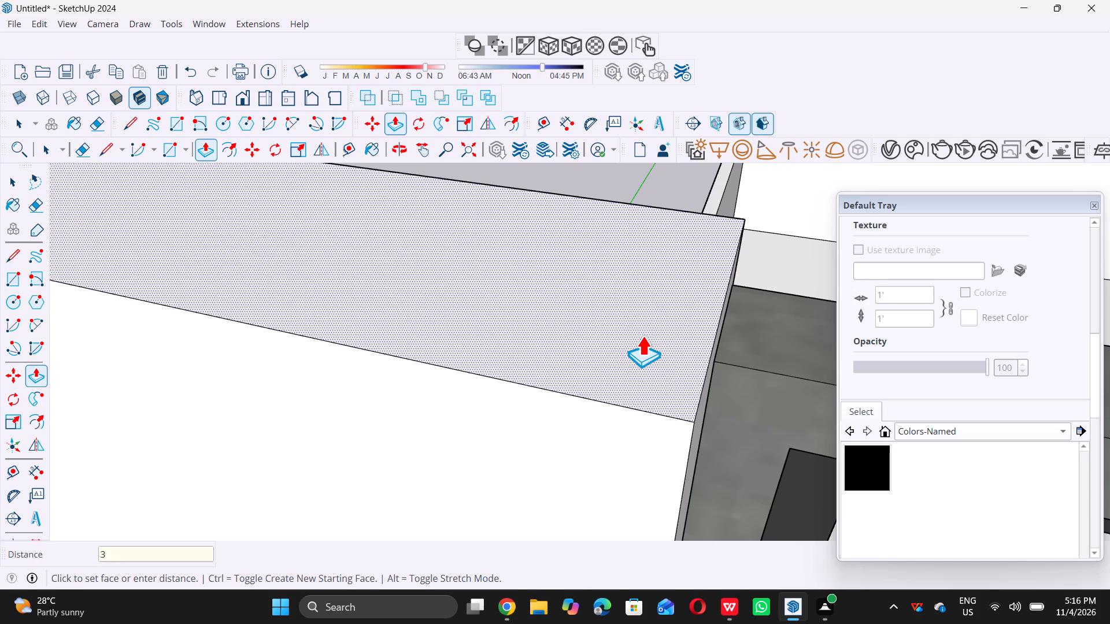
pyautogui.press("'")
pyautogui.press('Return')
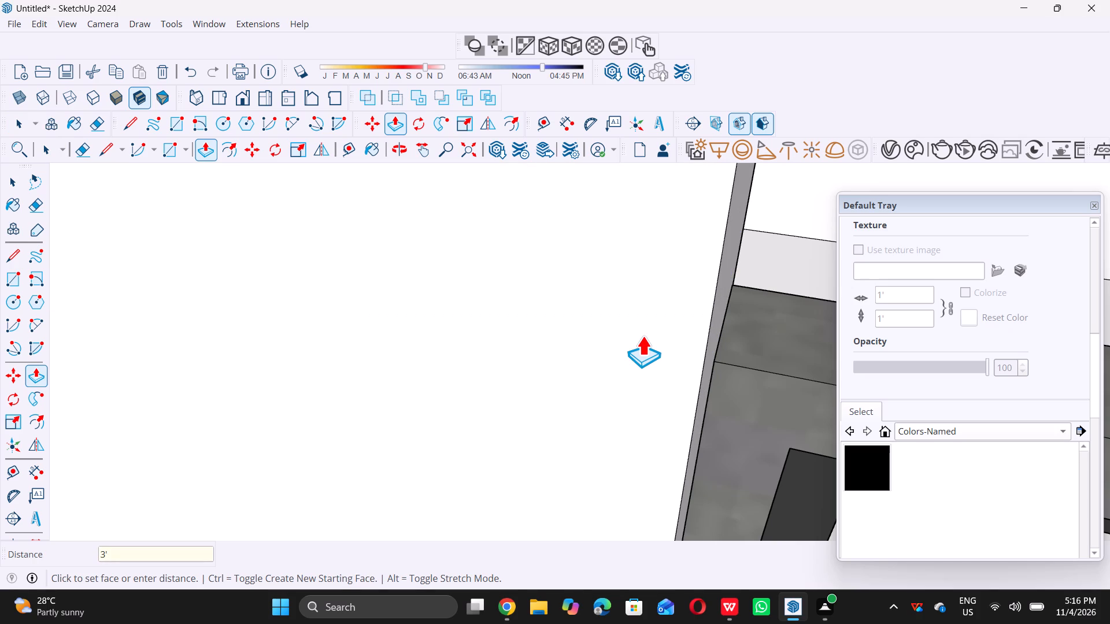
pyautogui.press('space')
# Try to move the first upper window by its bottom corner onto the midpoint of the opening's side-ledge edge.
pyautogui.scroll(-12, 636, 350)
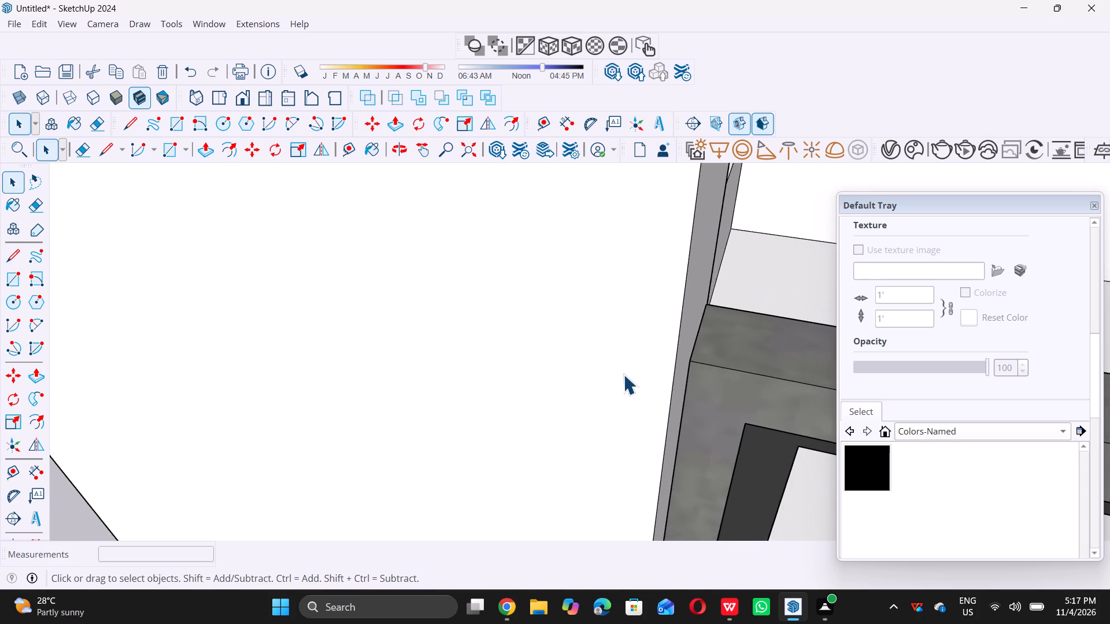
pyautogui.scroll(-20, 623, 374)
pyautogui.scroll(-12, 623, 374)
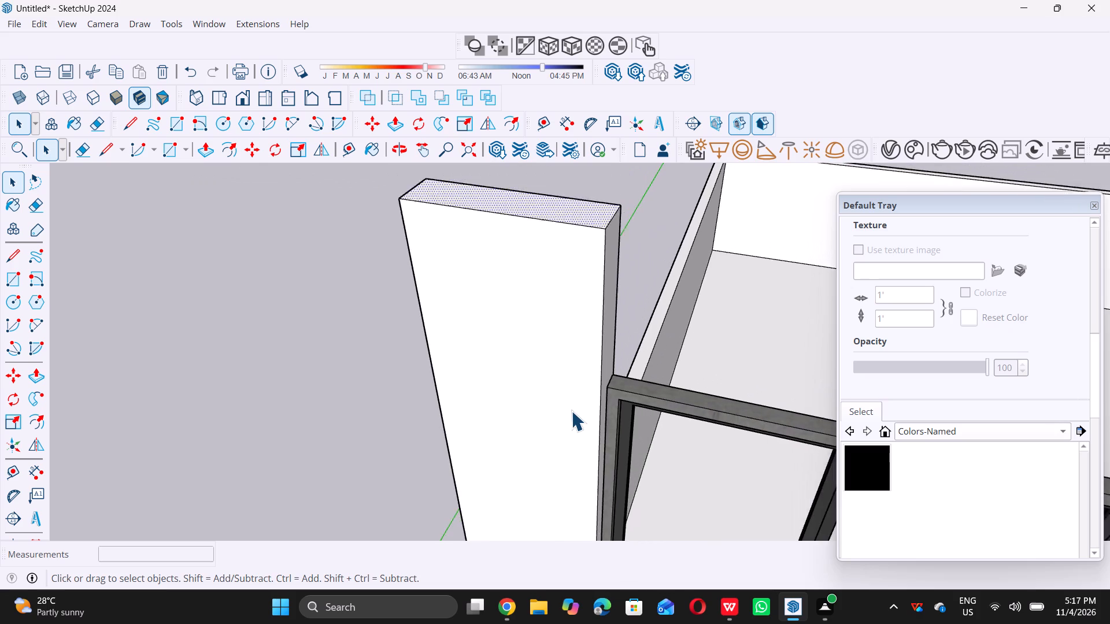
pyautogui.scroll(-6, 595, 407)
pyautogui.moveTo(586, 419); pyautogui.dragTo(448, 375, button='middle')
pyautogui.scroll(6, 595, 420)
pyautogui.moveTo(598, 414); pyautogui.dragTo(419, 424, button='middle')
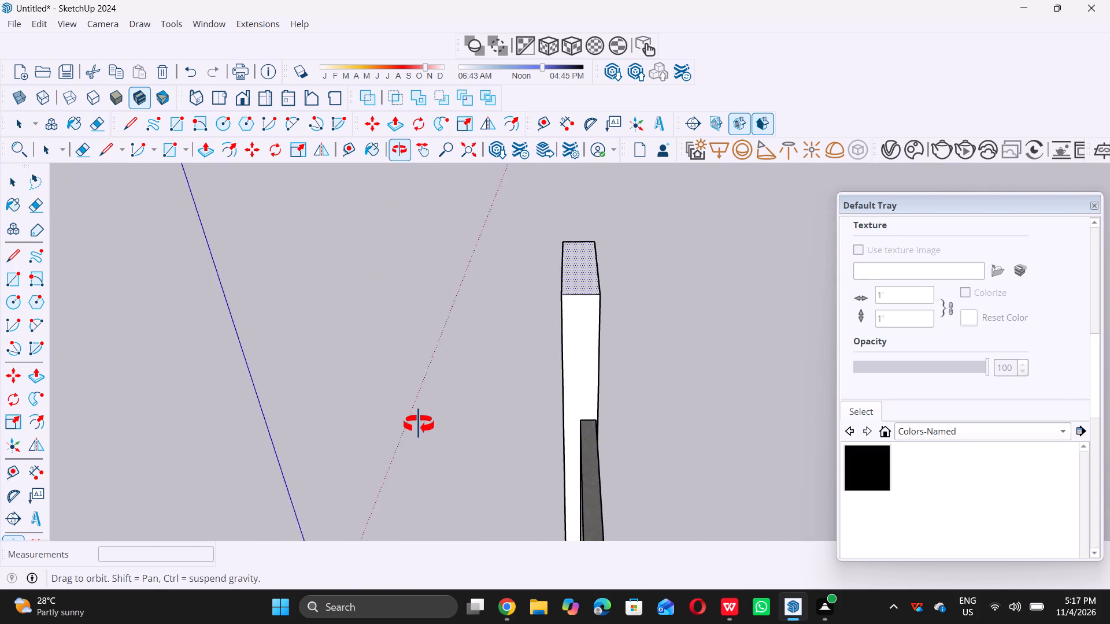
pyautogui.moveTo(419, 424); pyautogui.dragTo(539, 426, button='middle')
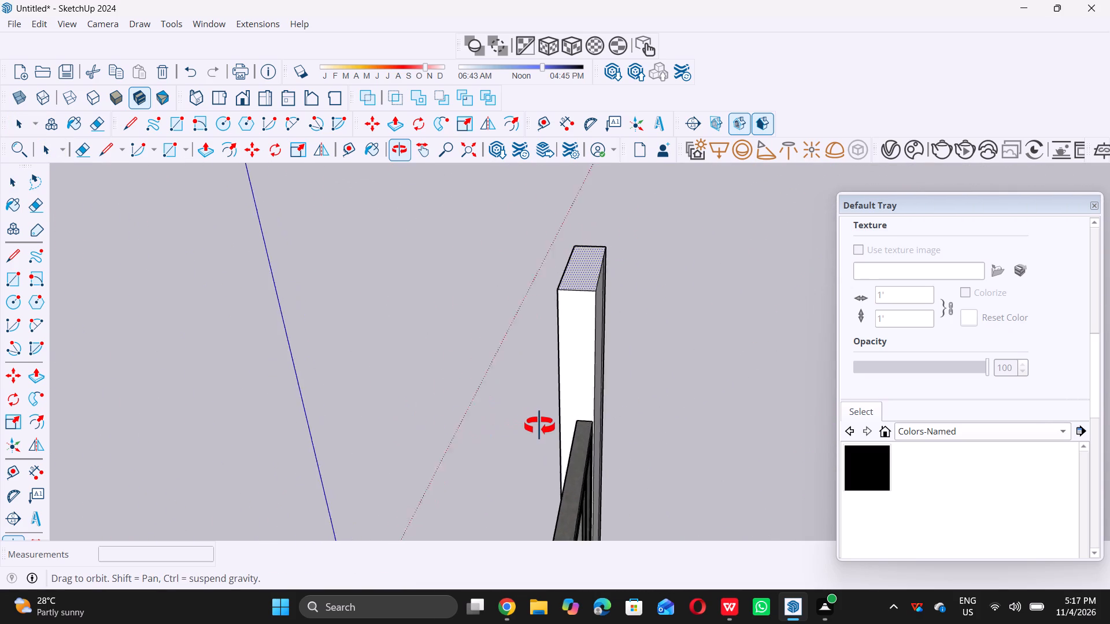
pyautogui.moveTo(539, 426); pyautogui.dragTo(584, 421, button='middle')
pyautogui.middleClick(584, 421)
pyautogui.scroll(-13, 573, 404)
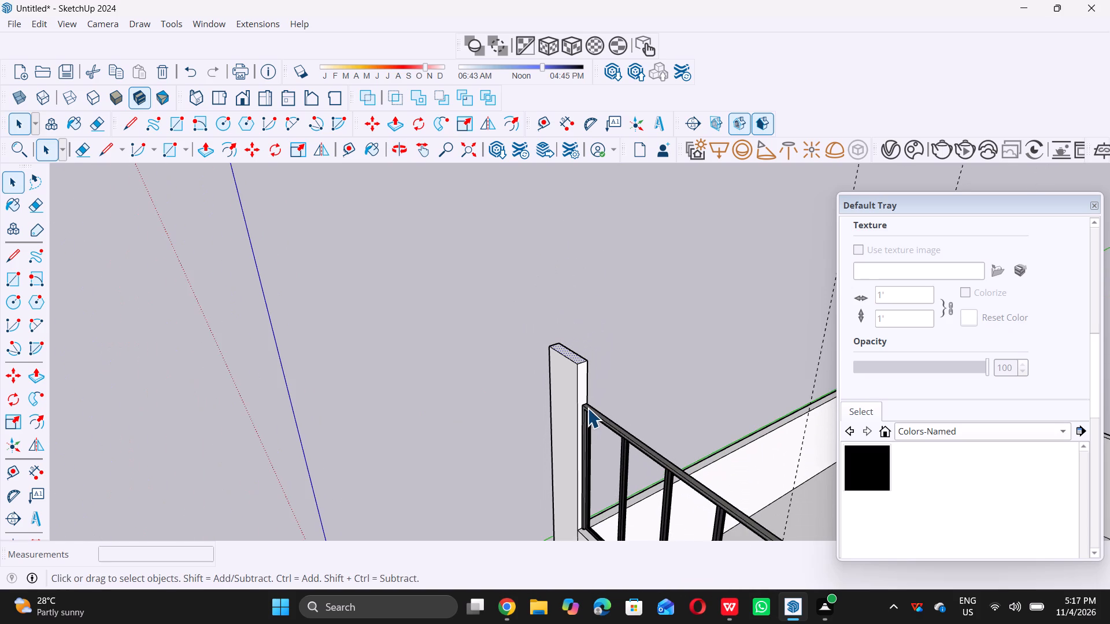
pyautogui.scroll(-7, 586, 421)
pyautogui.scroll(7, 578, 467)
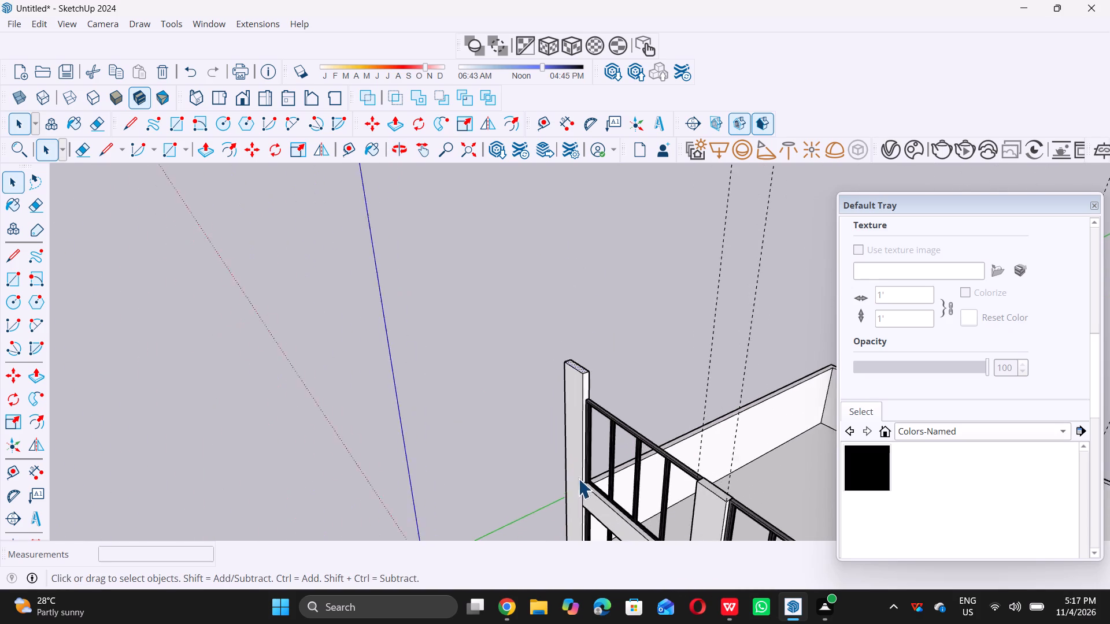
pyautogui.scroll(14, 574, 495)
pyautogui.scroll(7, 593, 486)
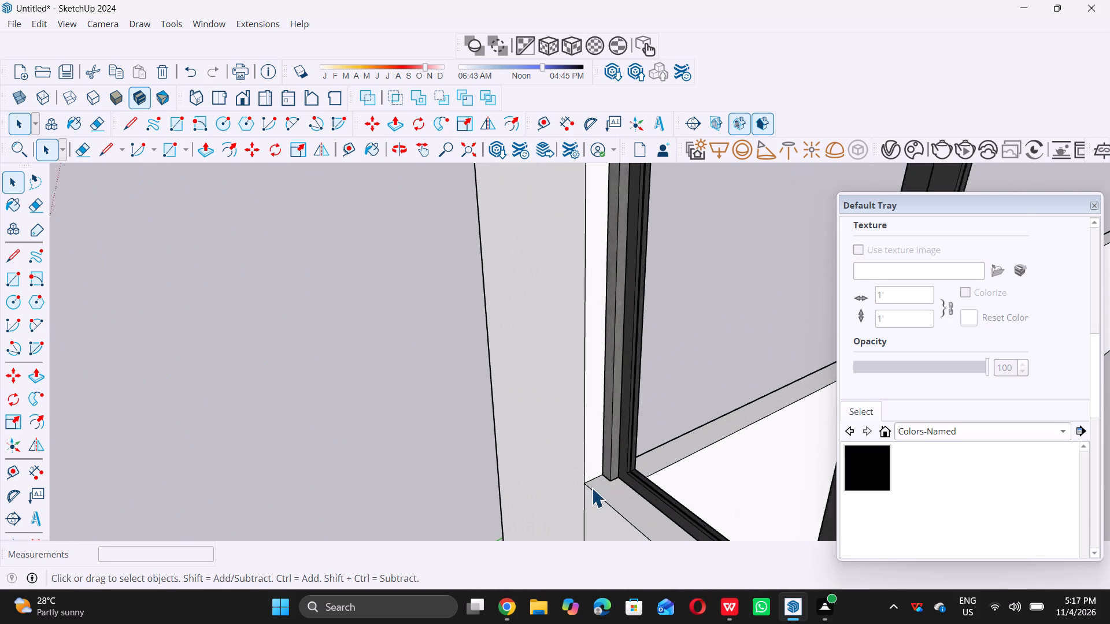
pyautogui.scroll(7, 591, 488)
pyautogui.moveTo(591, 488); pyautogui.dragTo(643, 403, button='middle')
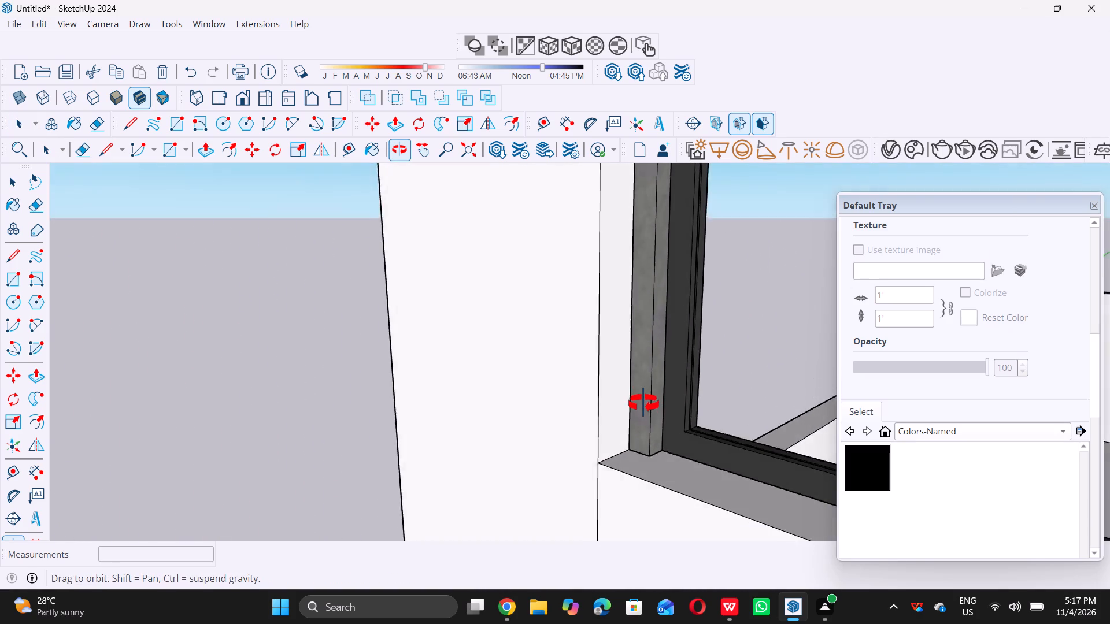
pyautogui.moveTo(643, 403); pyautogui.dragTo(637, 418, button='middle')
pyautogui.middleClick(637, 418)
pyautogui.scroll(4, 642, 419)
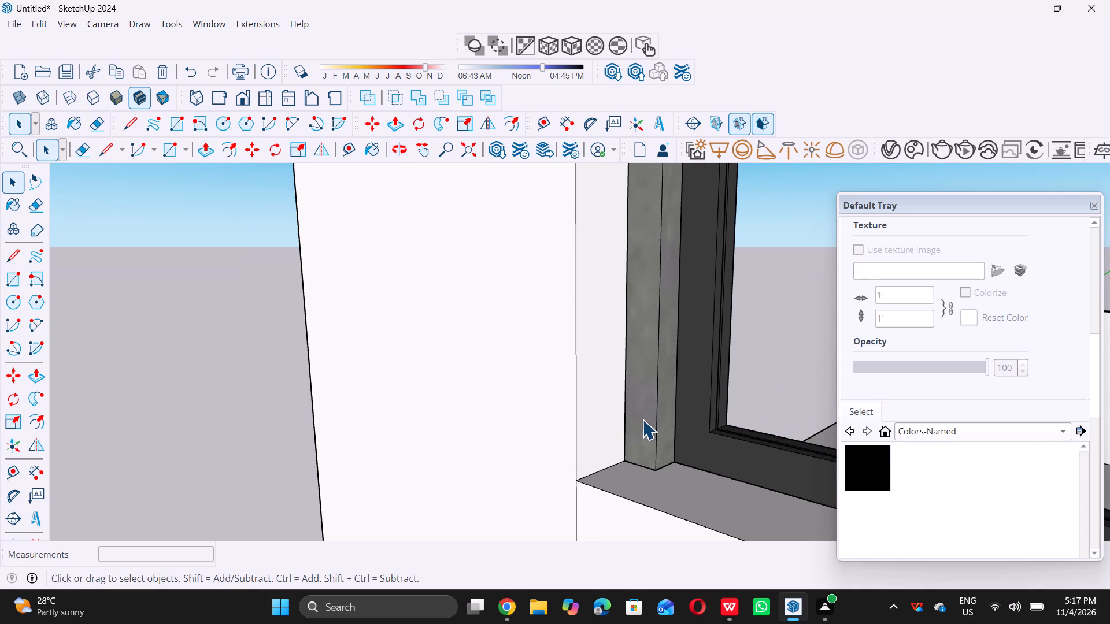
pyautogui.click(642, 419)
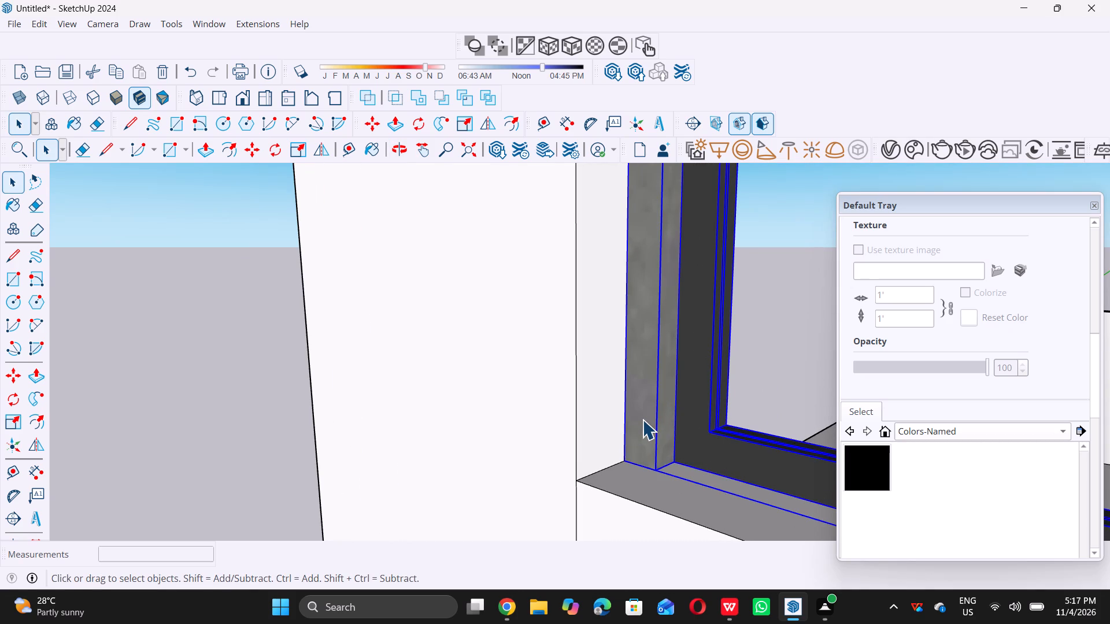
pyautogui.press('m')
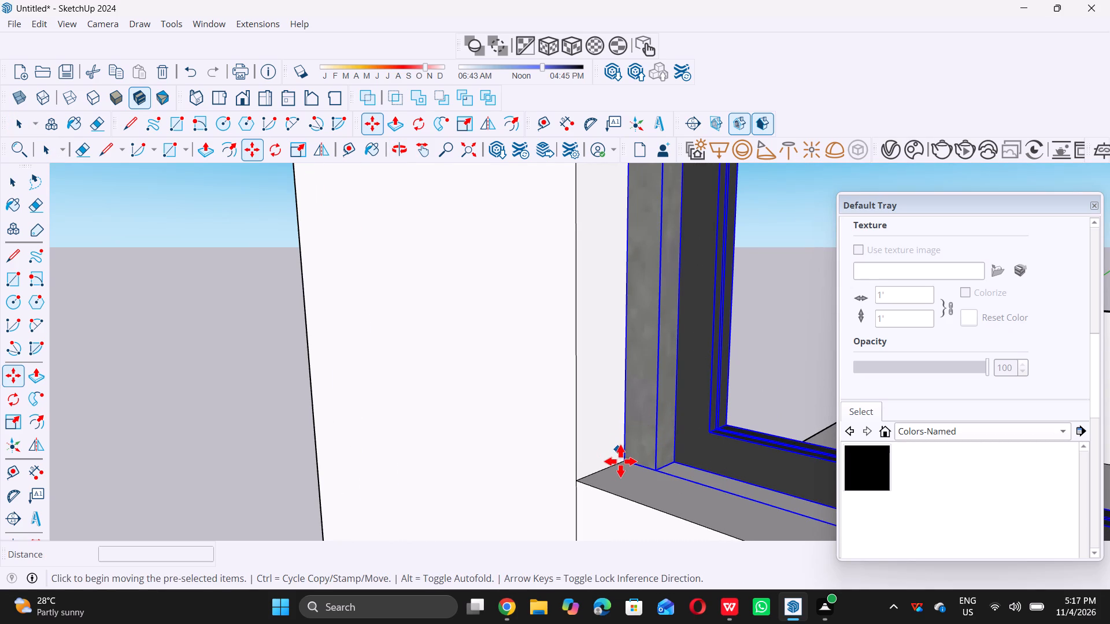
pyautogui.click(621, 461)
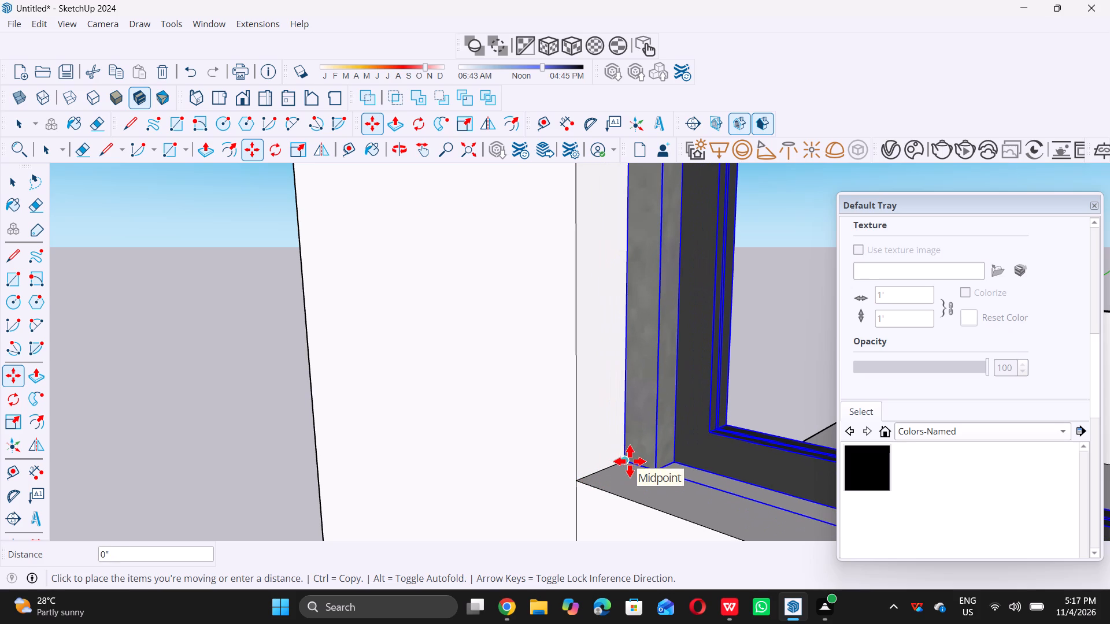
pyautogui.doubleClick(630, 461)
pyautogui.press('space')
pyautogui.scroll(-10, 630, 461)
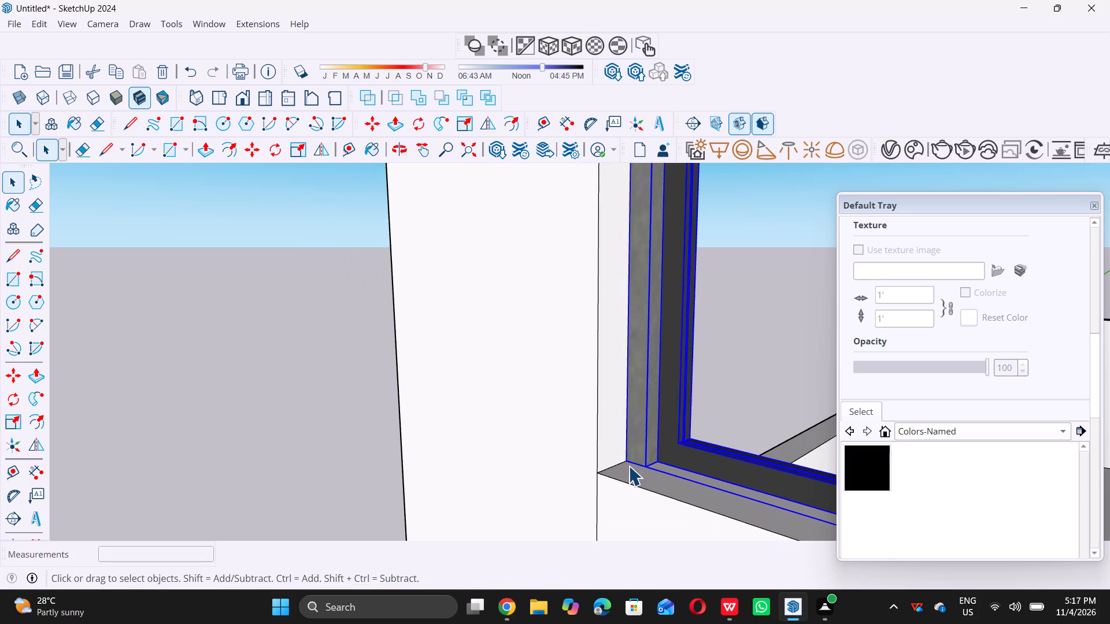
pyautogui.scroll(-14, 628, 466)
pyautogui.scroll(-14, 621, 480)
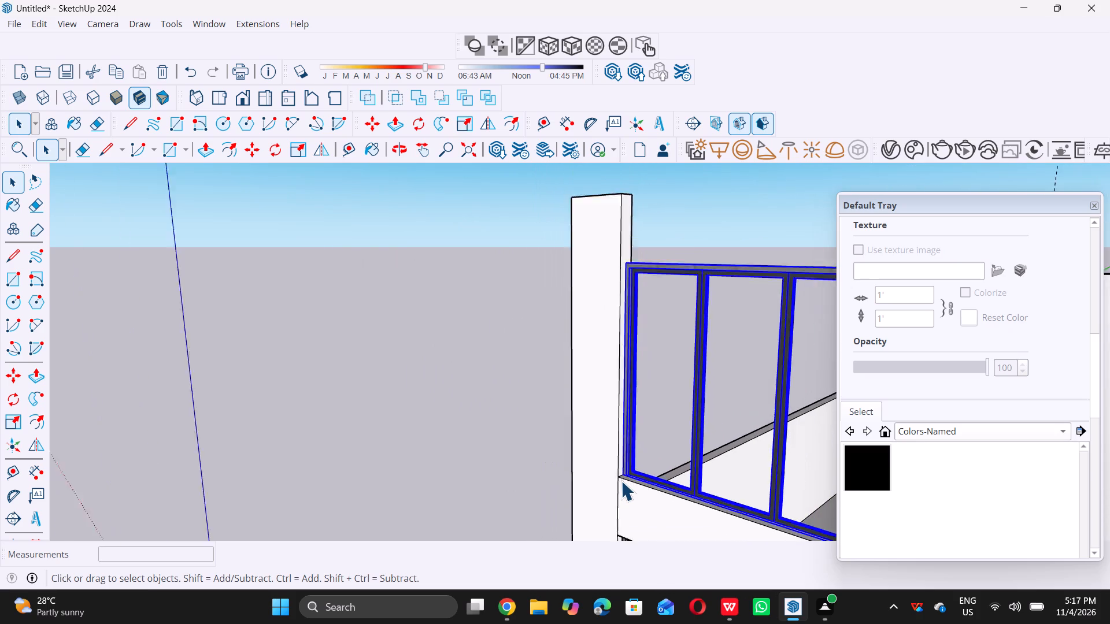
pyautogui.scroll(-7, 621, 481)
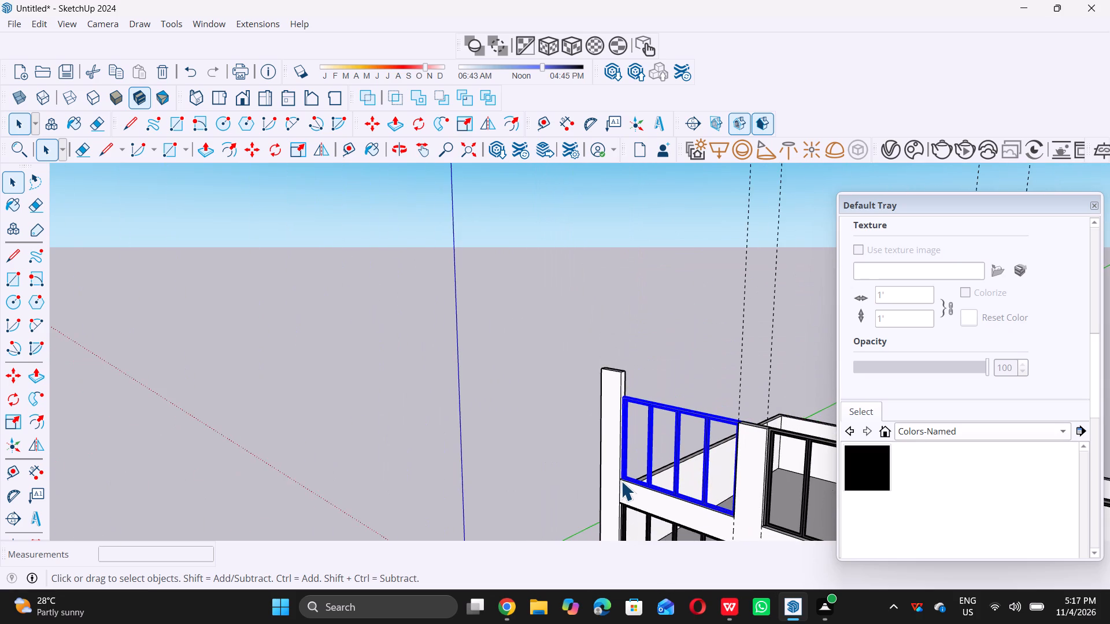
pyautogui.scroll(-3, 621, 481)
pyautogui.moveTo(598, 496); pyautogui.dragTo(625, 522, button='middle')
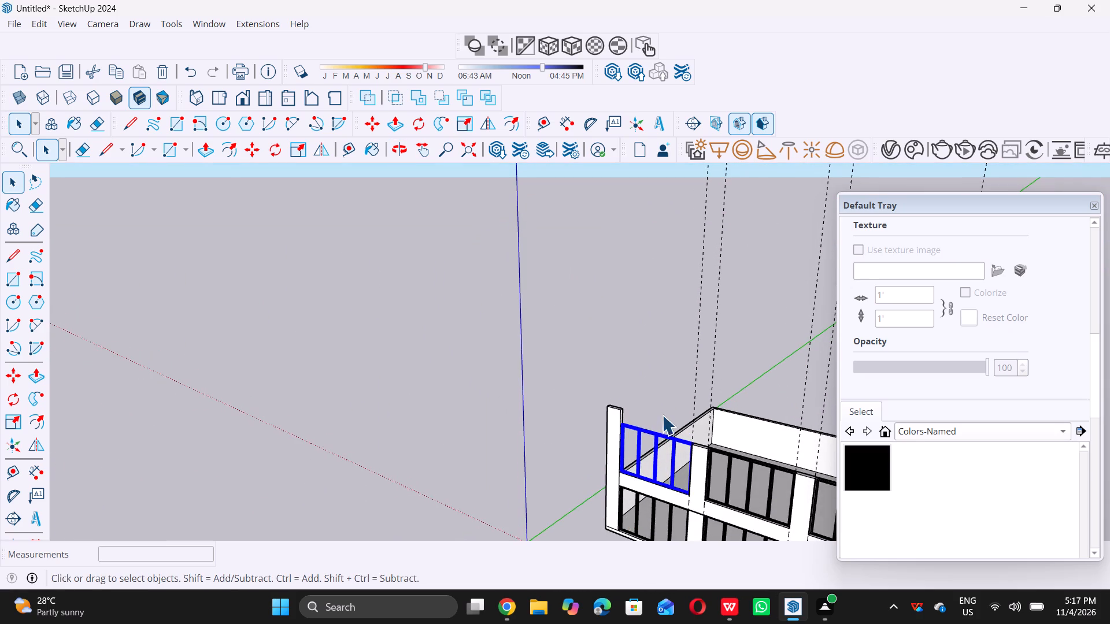
# Draw a 9" line across the raised end pier's side face, just above the first upper window's top corner.
pyautogui.scroll(6, 662, 403)
pyautogui.click(639, 389)
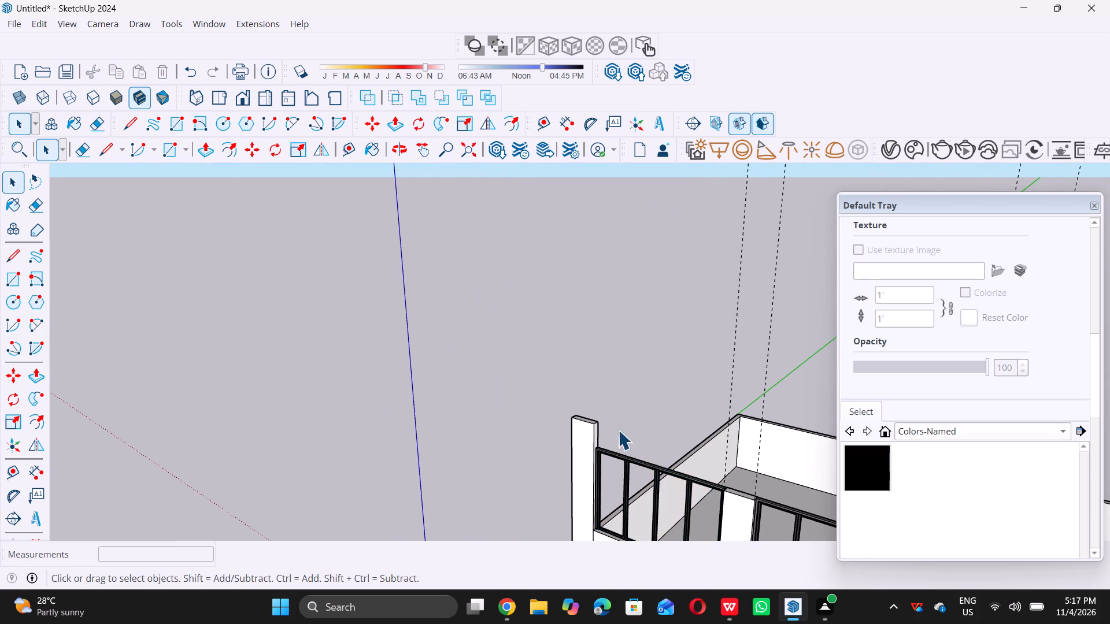
pyautogui.scroll(18, 592, 450)
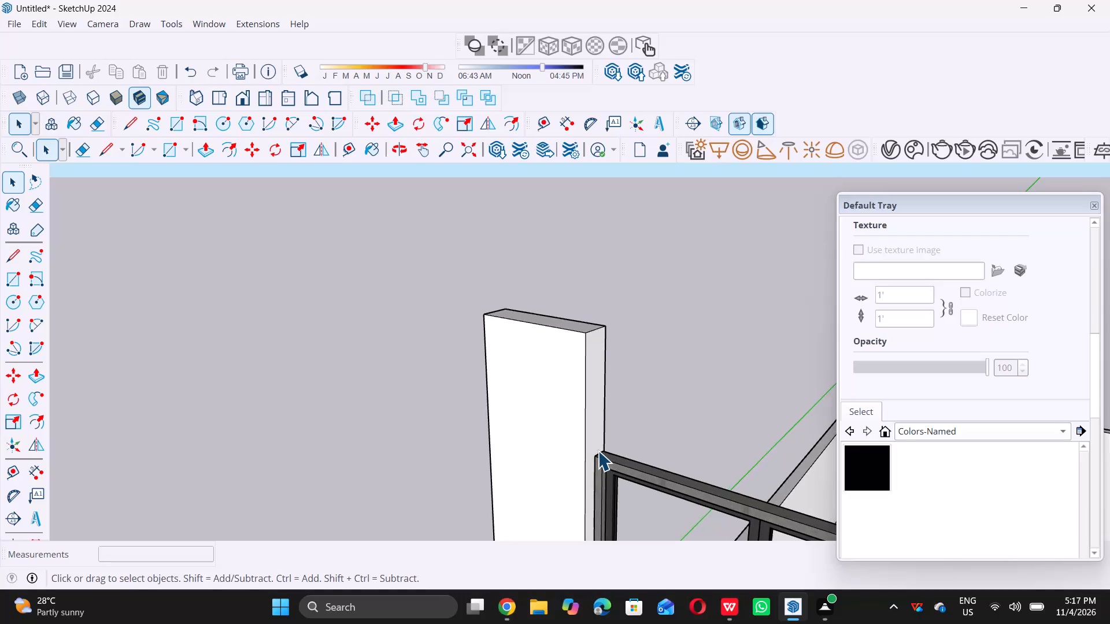
pyautogui.press('l')
pyautogui.scroll(10, 595, 451)
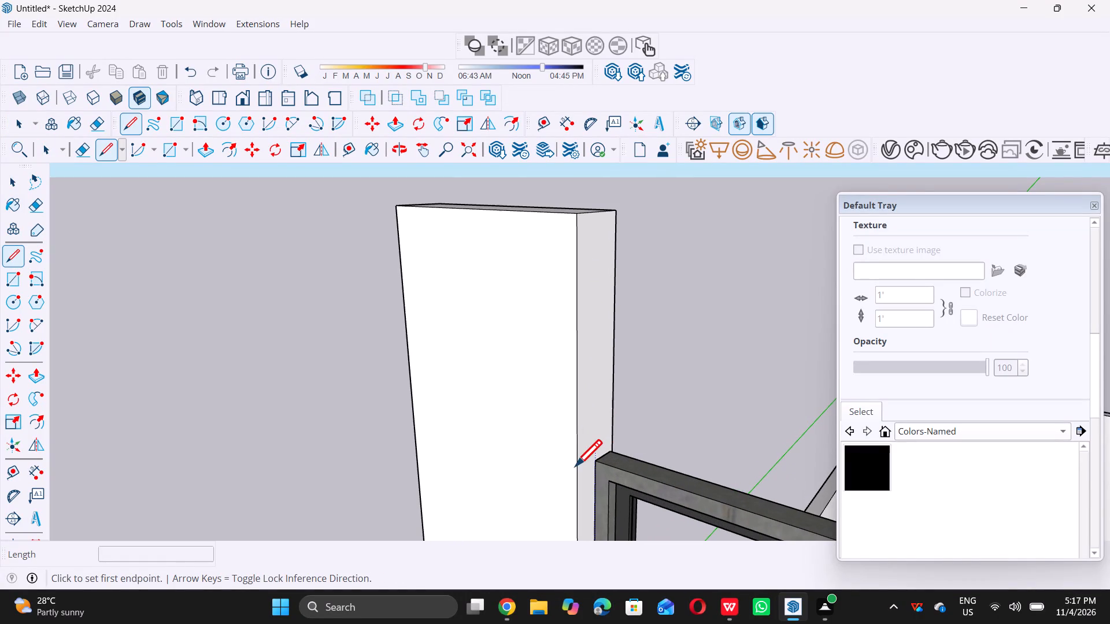
pyautogui.click(579, 466)
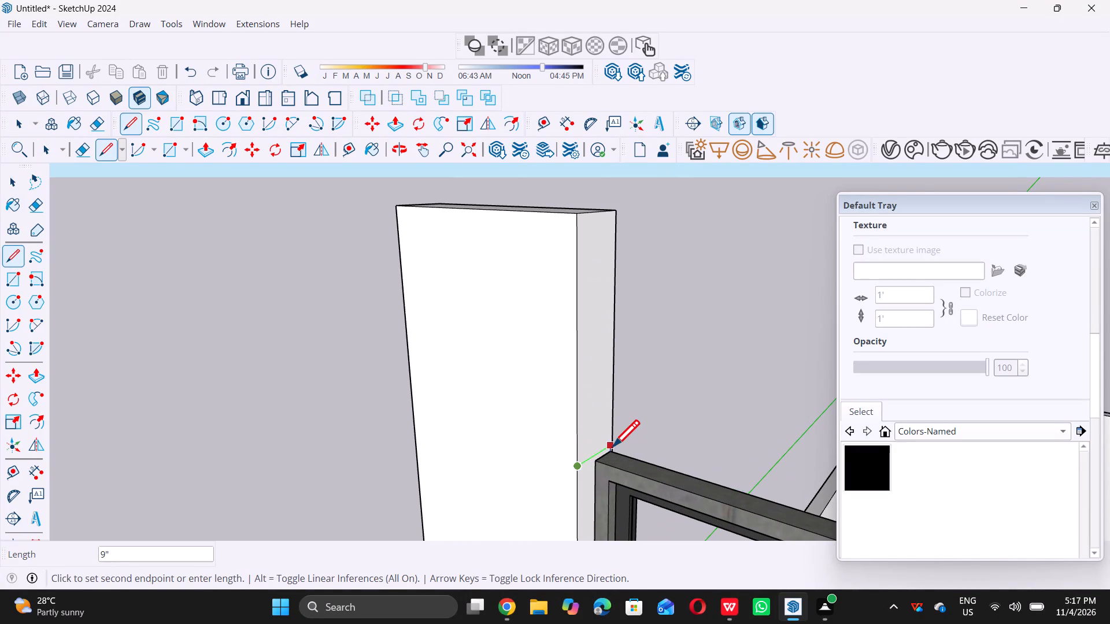
pyautogui.click(616, 444)
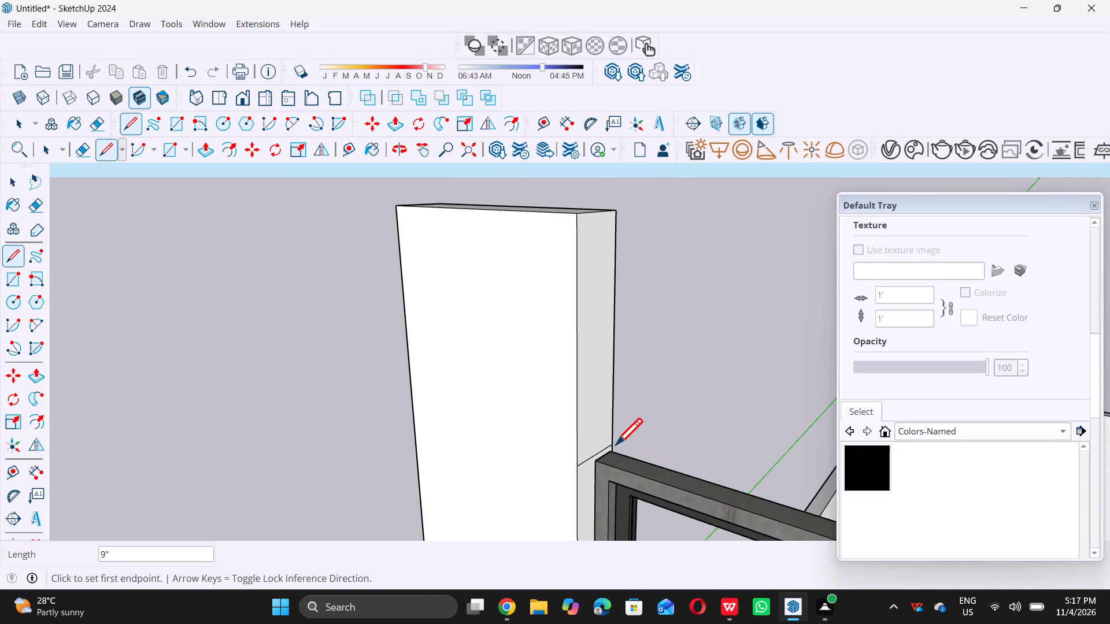
# Push/Pull the pier's side face above the new line about 54' across all upper openings to the far end pier.
pyautogui.press('space')
pyautogui.click(587, 420)
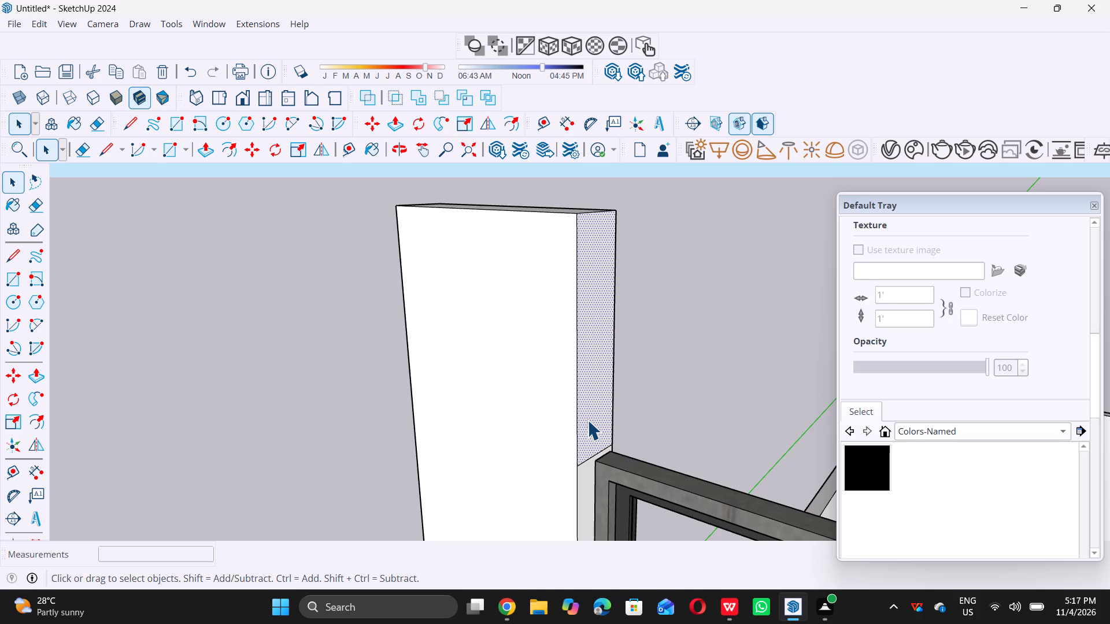
pyautogui.press('p')
pyautogui.click(587, 420)
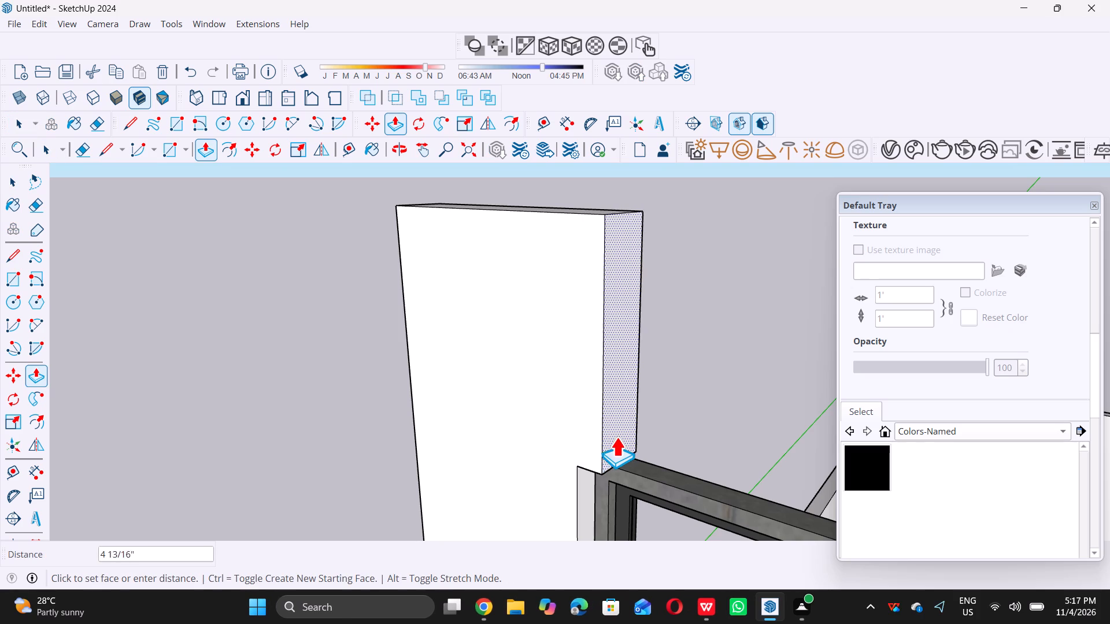
pyautogui.scroll(-20, 616, 437)
pyautogui.scroll(-7, 616, 437)
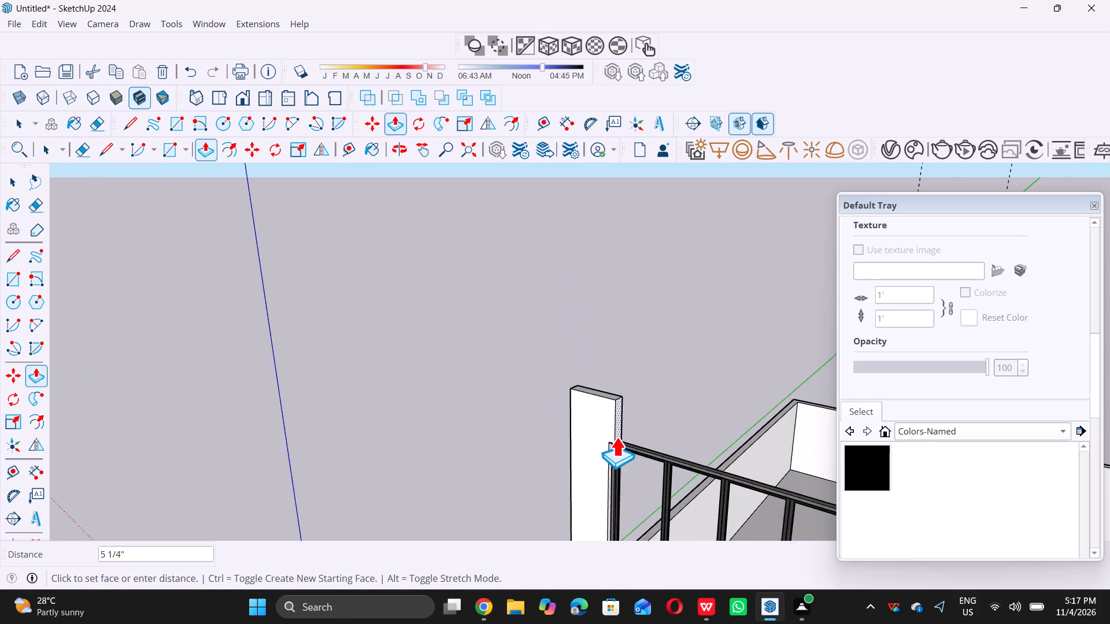
pyautogui.scroll(-17, 616, 437)
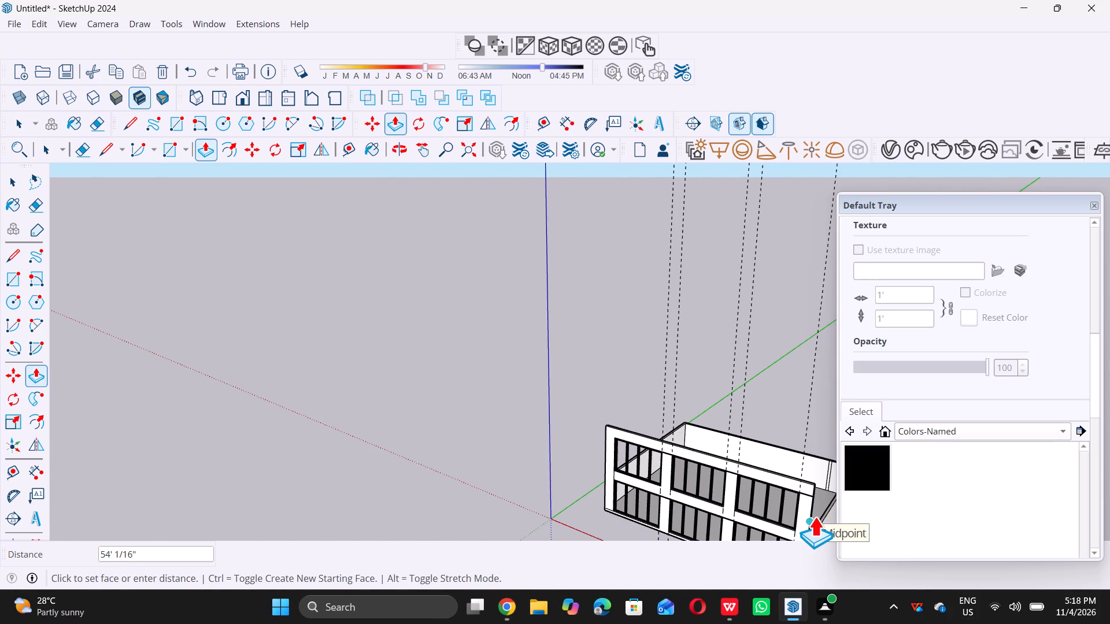
pyautogui.doubleClick(815, 517)
pyautogui.press('space')
# Draw a vertical line from the first upper opening's top corner beside the end pier to the parapet band's top edge.
pyautogui.scroll(-5, 654, 438)
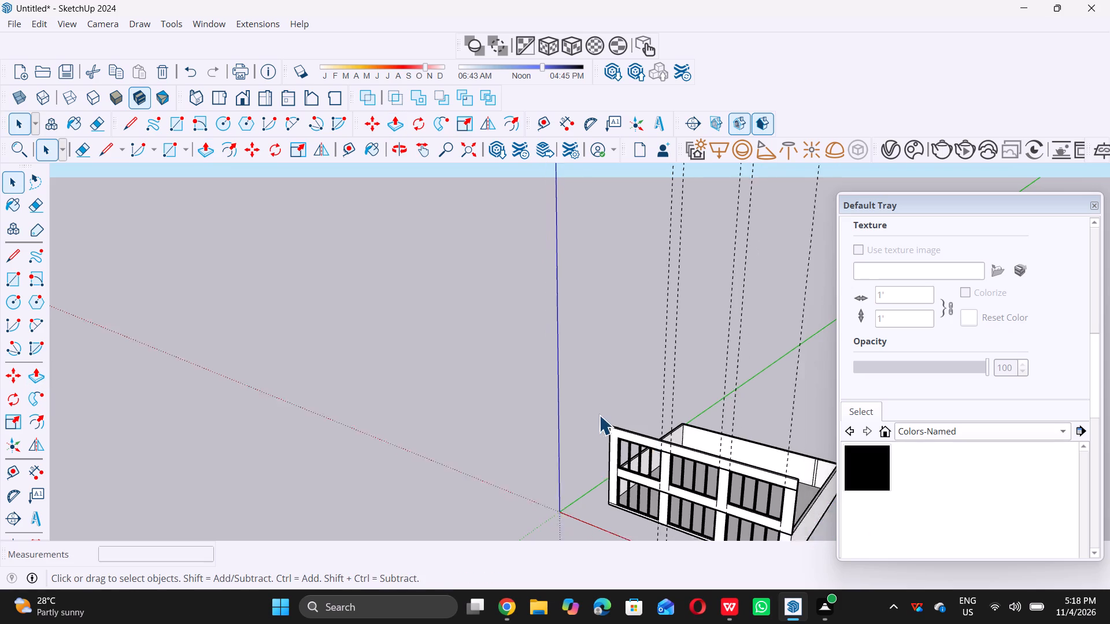
pyautogui.scroll(-7, 599, 415)
pyautogui.moveTo(646, 502); pyautogui.dragTo(723, 516, button='middle')
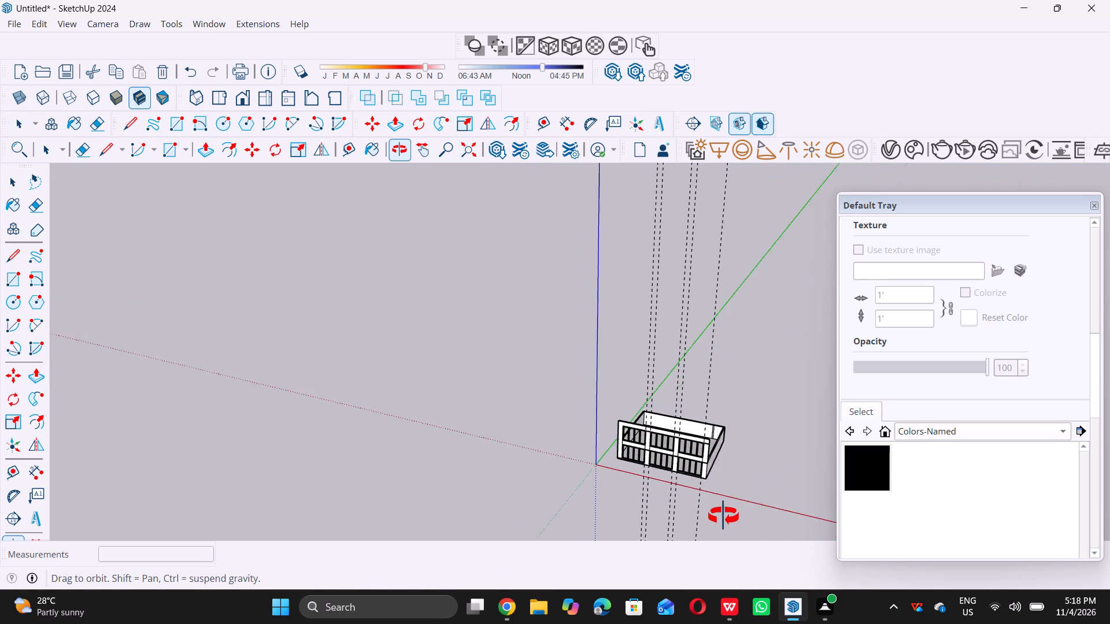
pyautogui.moveTo(723, 516); pyautogui.dragTo(715, 528, button='middle')
pyautogui.scroll(16, 628, 411)
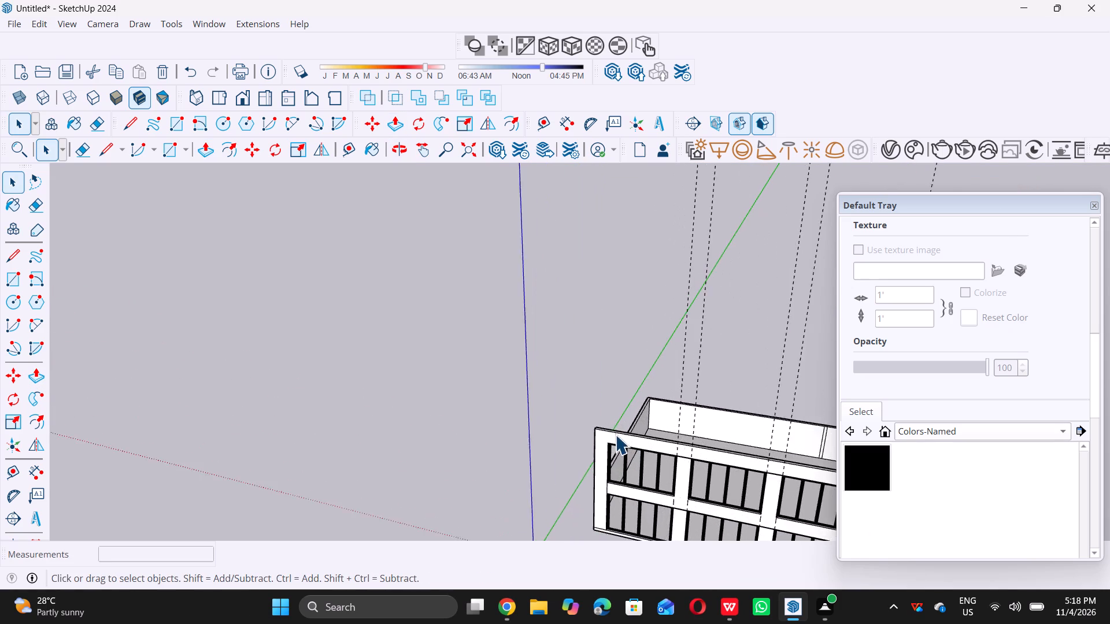
pyautogui.scroll(13, 593, 455)
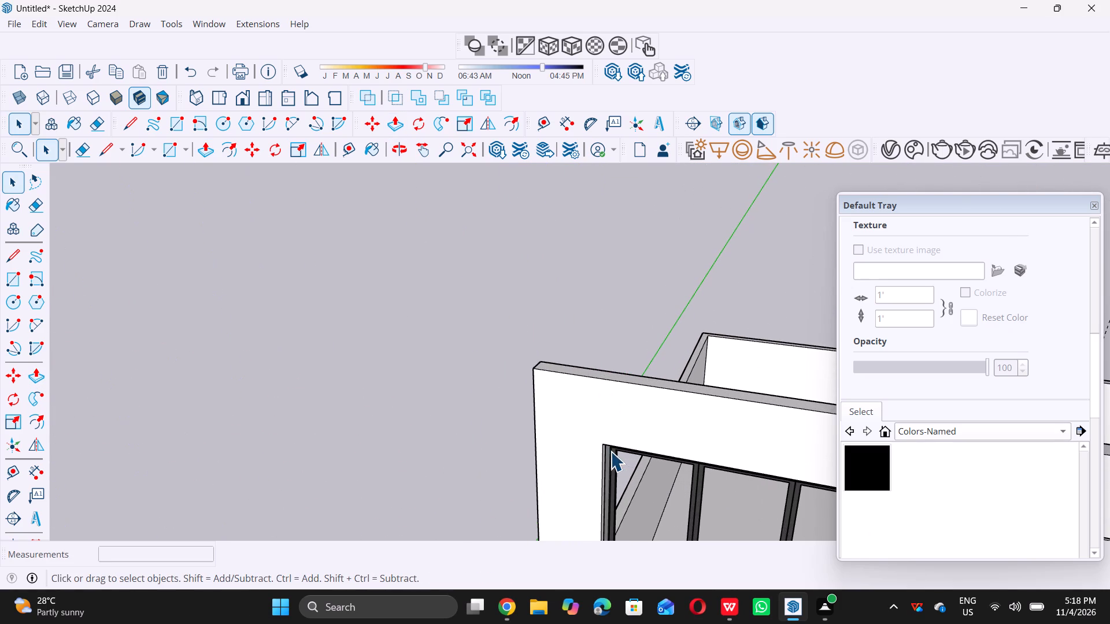
pyautogui.press('l')
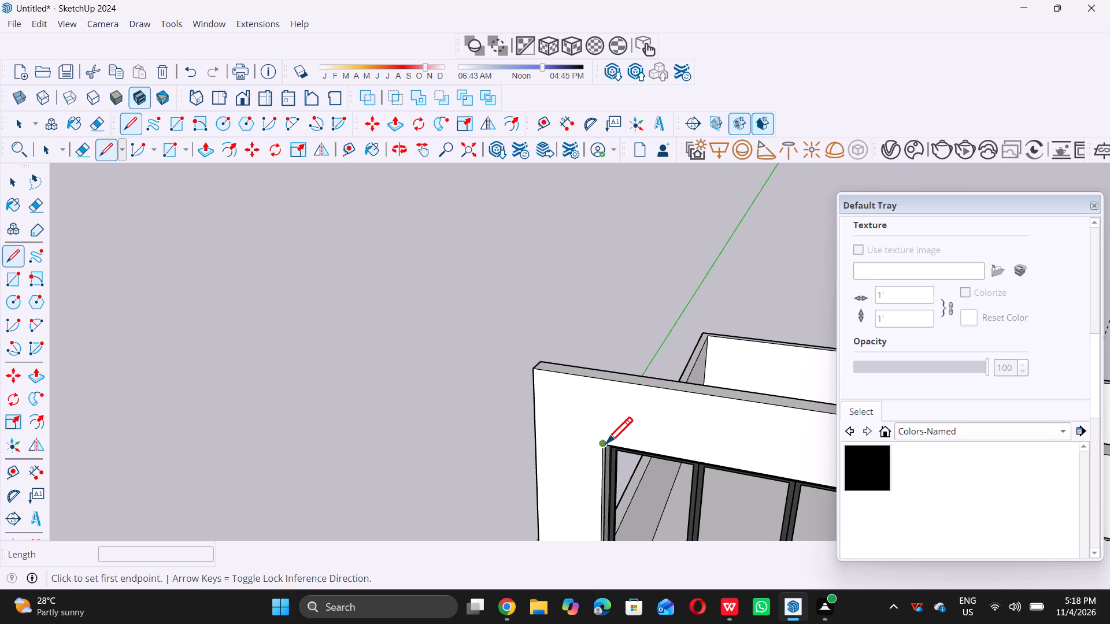
pyautogui.click(606, 443)
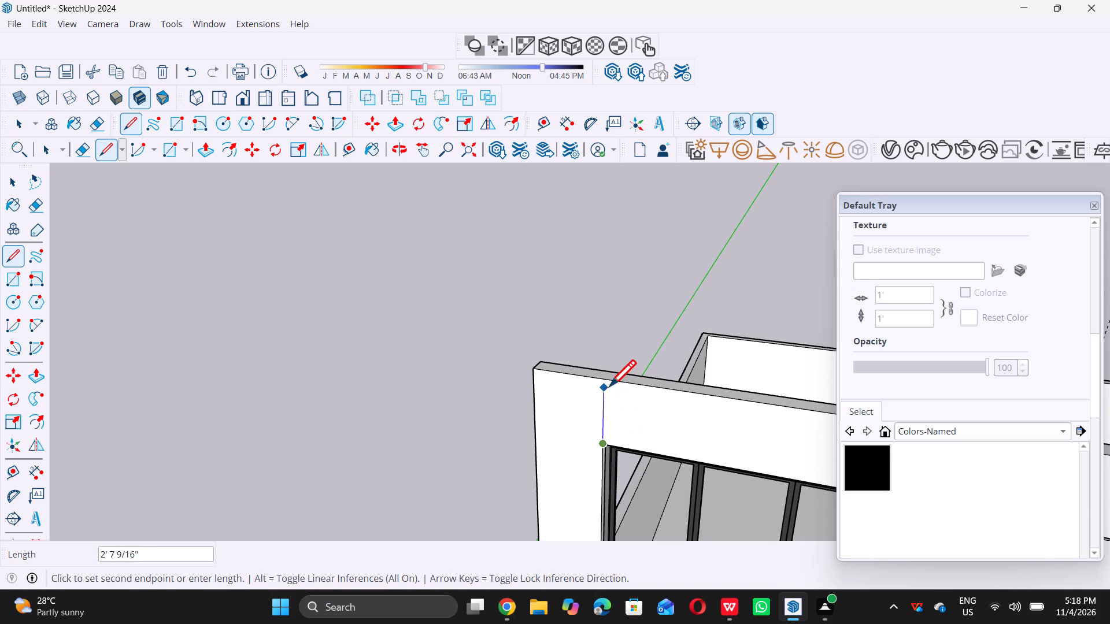
pyautogui.click(610, 381)
# Draw a 9" line across the parapet's top face from the upper end of the vertical line.
pyautogui.moveTo(619, 379); pyautogui.dragTo(583, 445, button='middle')
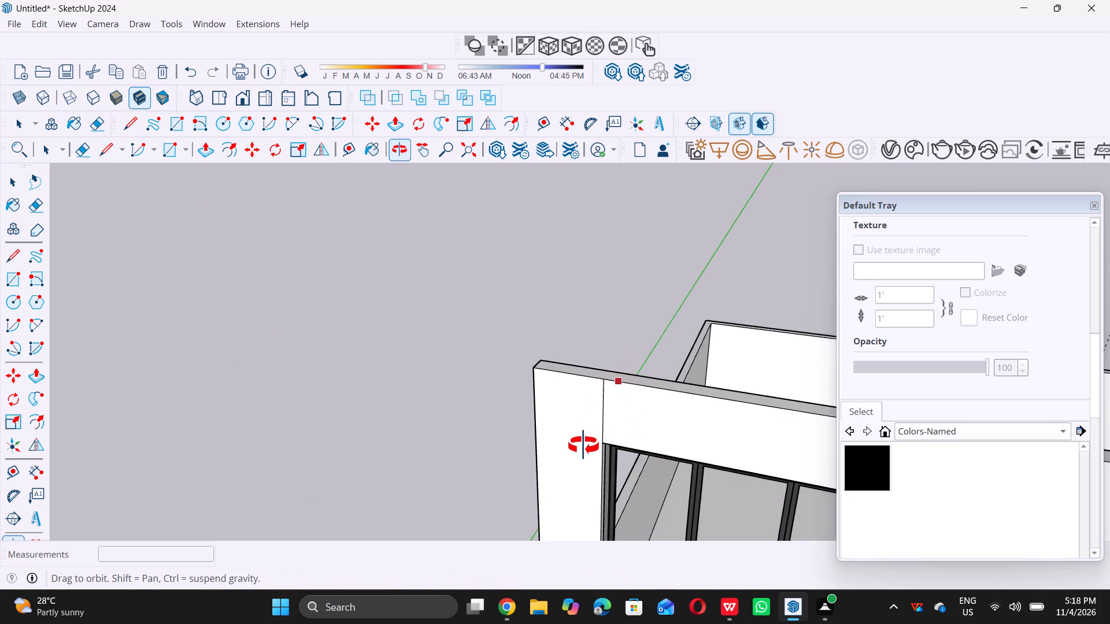
pyautogui.moveTo(583, 445); pyautogui.dragTo(581, 446, button='middle')
pyautogui.scroll(6, 614, 372)
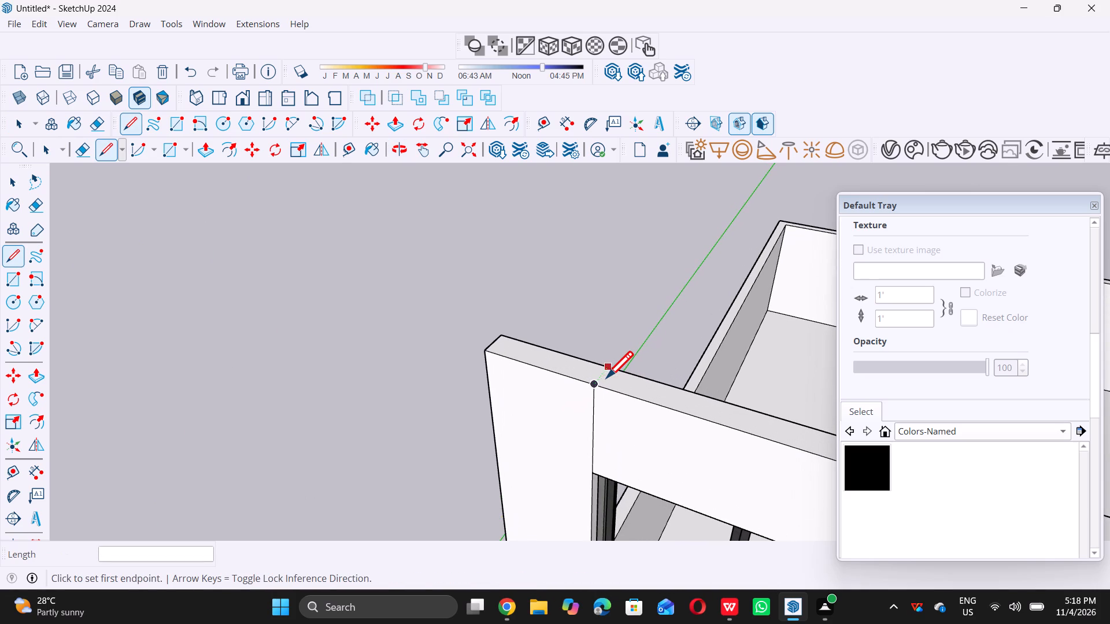
pyautogui.doubleClick(595, 380)
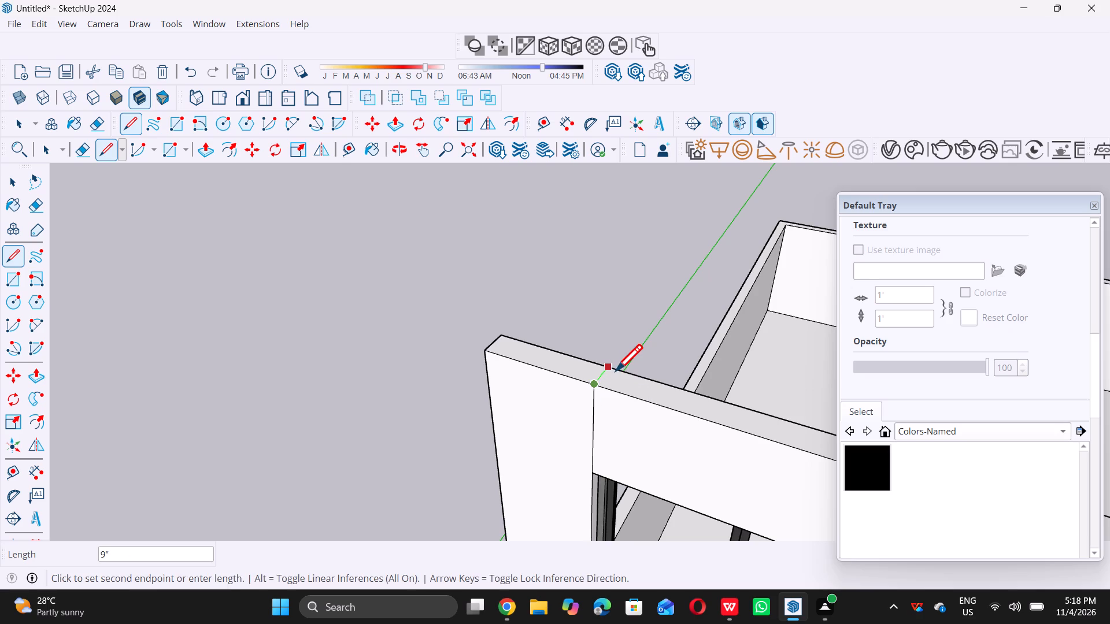
pyautogui.click(616, 370)
# Draw two 9" lines across the parapet's top face at the guides marking both sides of the first intermediate pier.
pyautogui.scroll(-14, 574, 381)
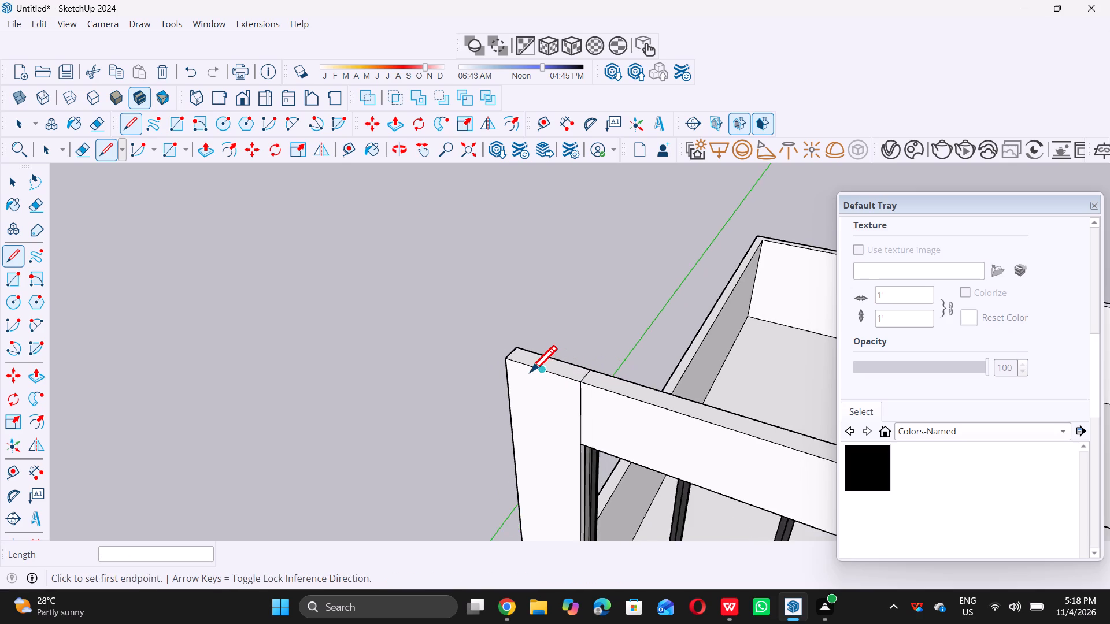
pyautogui.scroll(-11, 530, 372)
pyautogui.scroll(2, 709, 425)
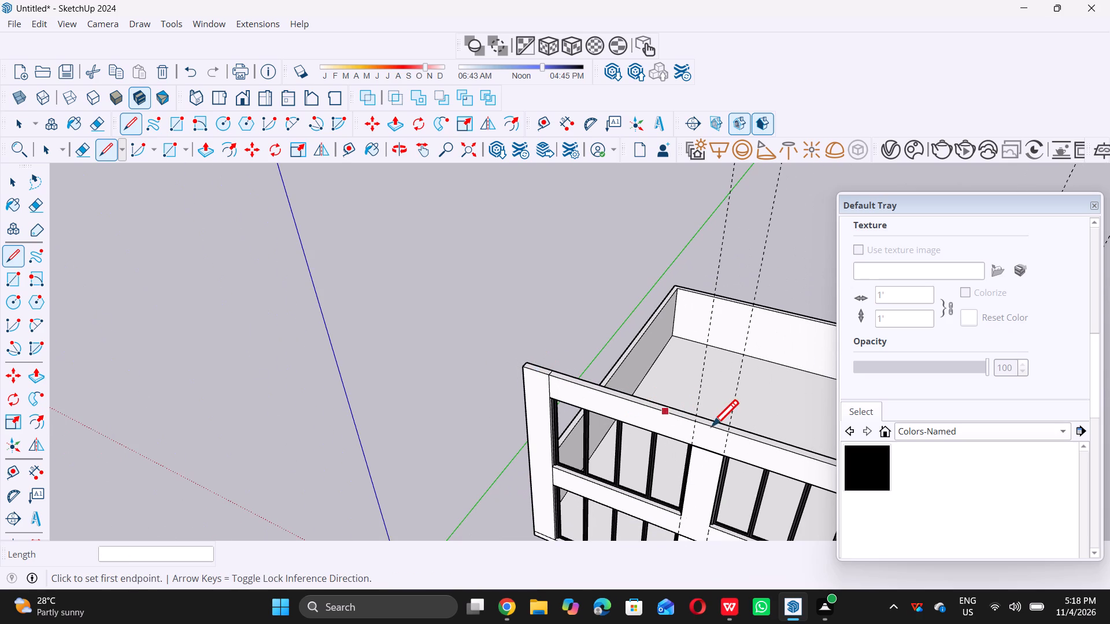
pyautogui.moveTo(719, 431); pyautogui.dragTo(671, 452, button='middle')
pyautogui.middleClick(671, 452)
pyautogui.scroll(5, 676, 435)
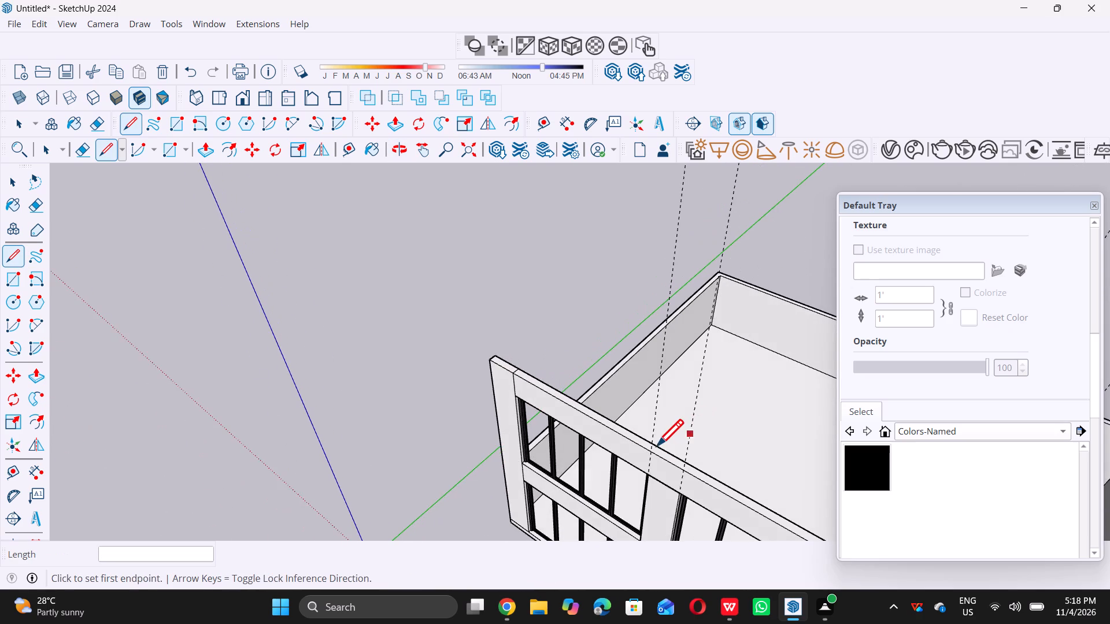
pyautogui.scroll(2, 657, 445)
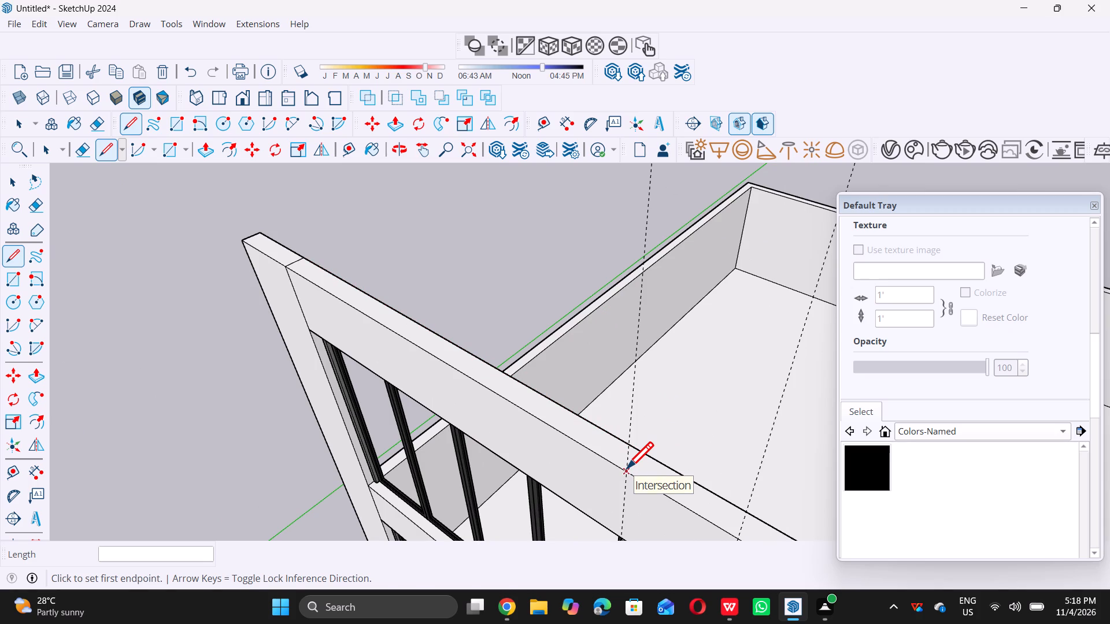
pyautogui.click(626, 470)
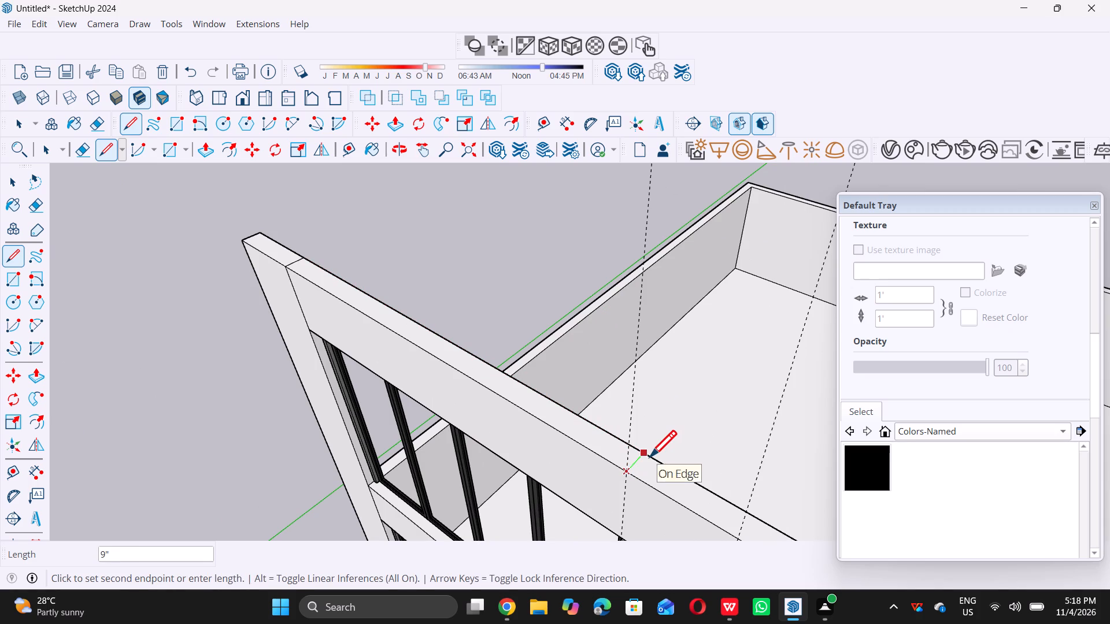
pyautogui.click(650, 456)
pyautogui.scroll(-16, 606, 445)
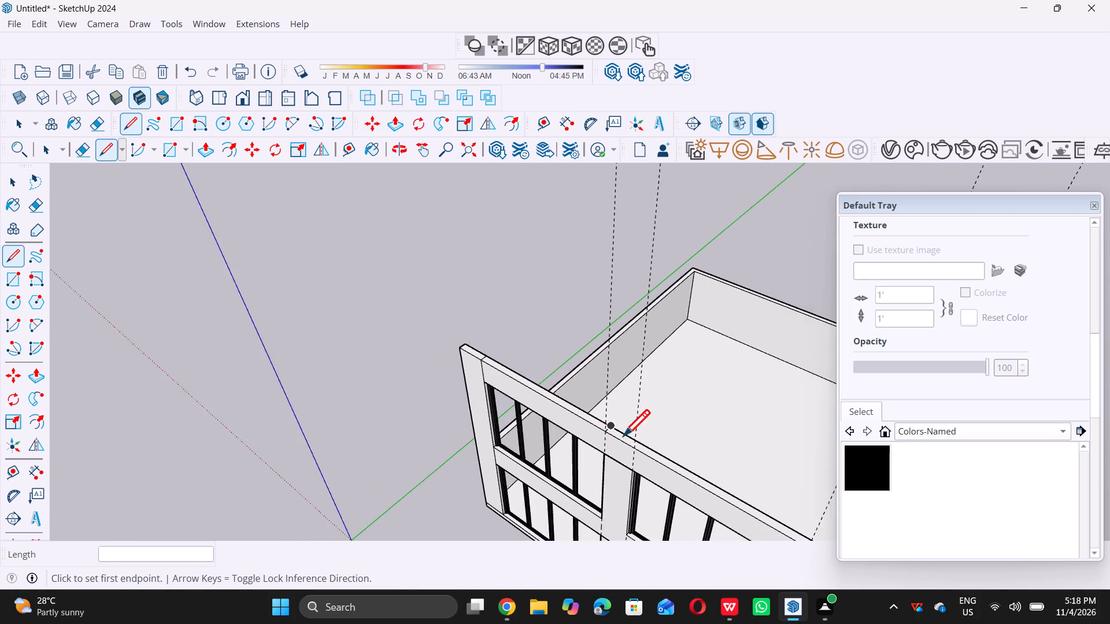
pyautogui.scroll(11, 639, 451)
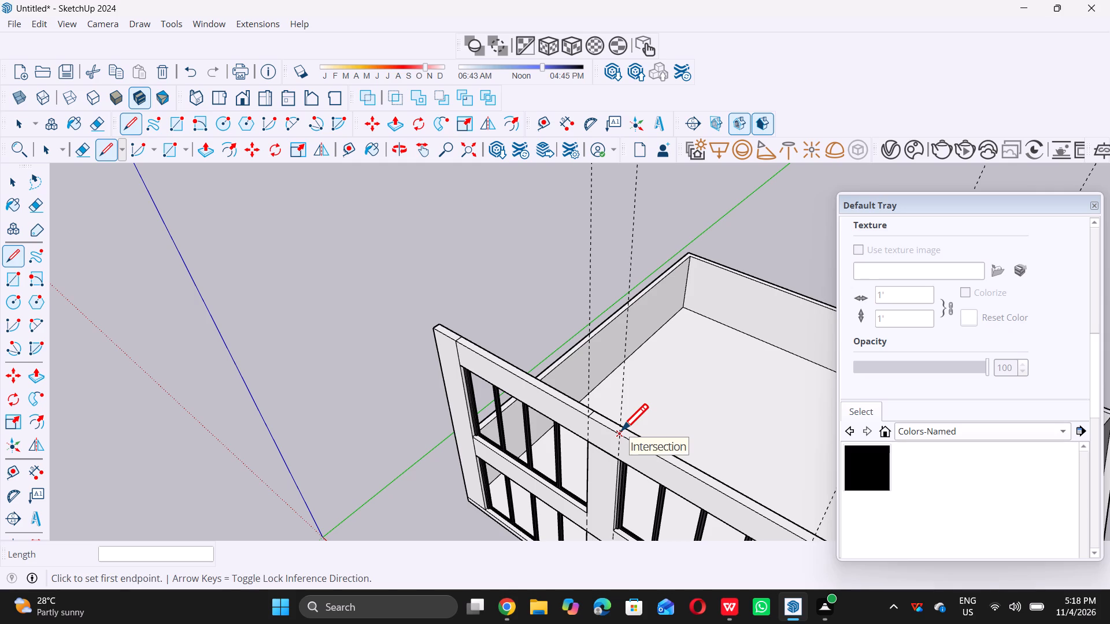
pyautogui.click(621, 430)
pyautogui.click(629, 425)
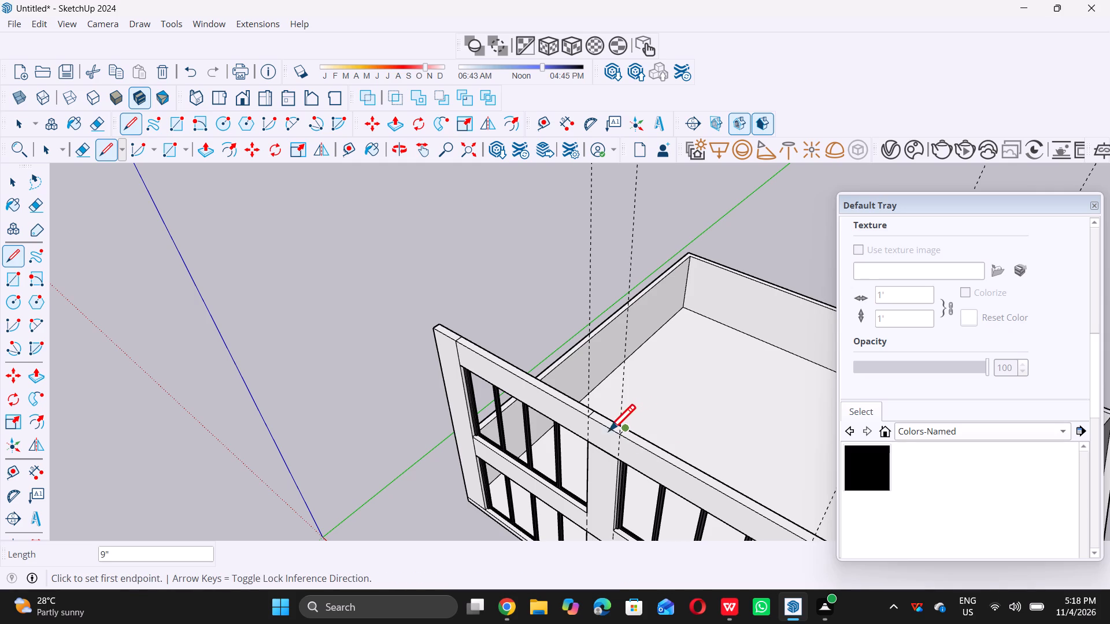
# Draw two 9" lines across the parapet's top face at the guides marking both sides of the second intermediate pier.
pyautogui.scroll(-20, 609, 430)
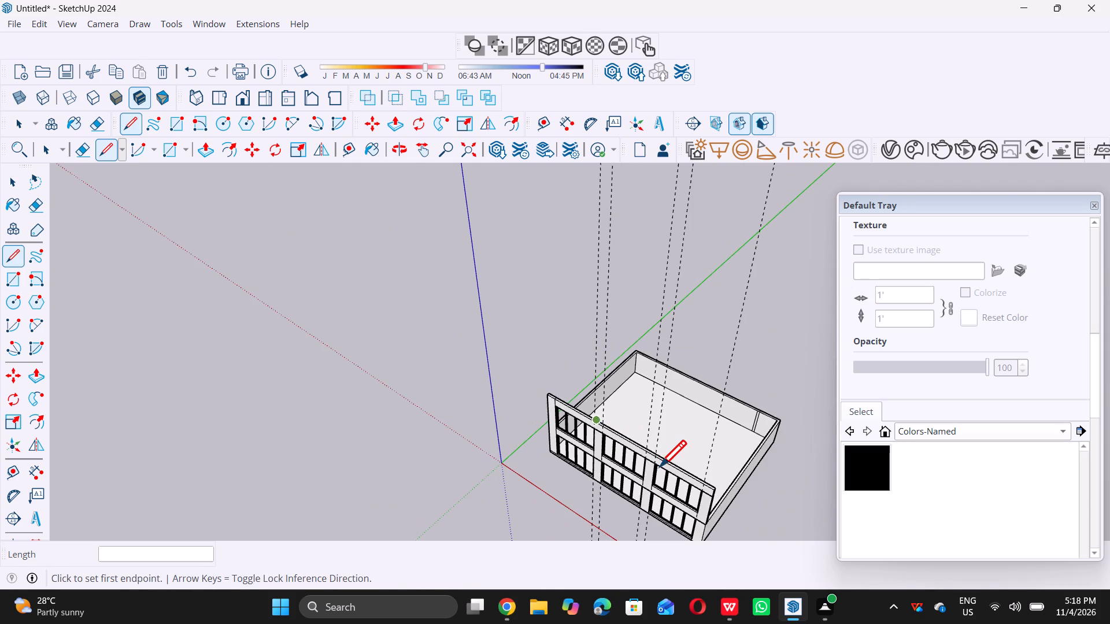
pyautogui.scroll(20, 660, 466)
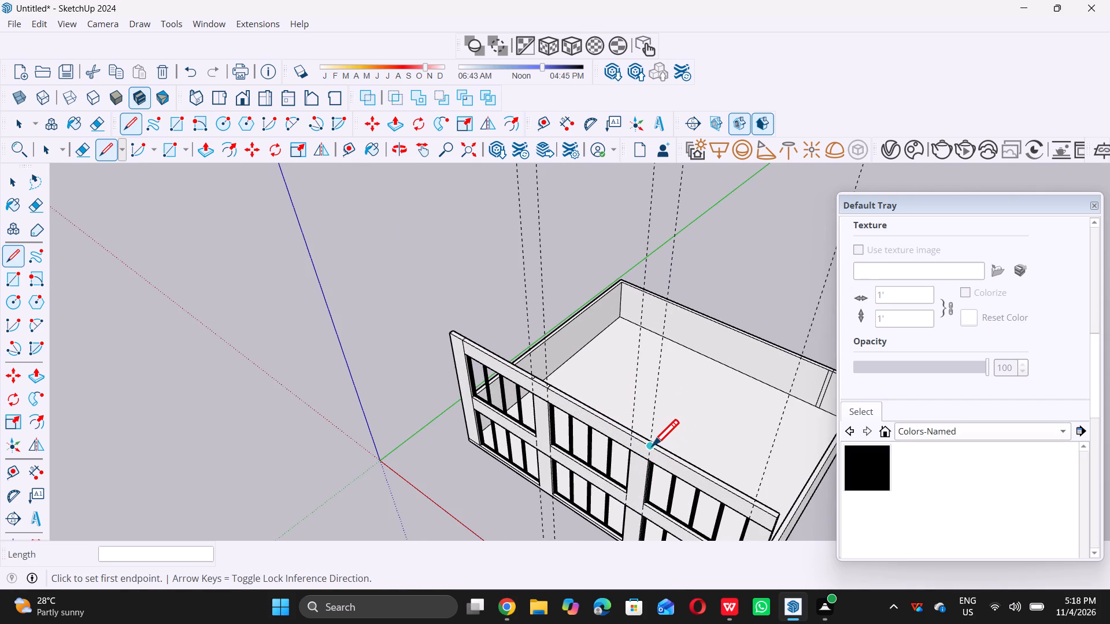
pyautogui.scroll(4, 652, 445)
pyautogui.click(652, 445)
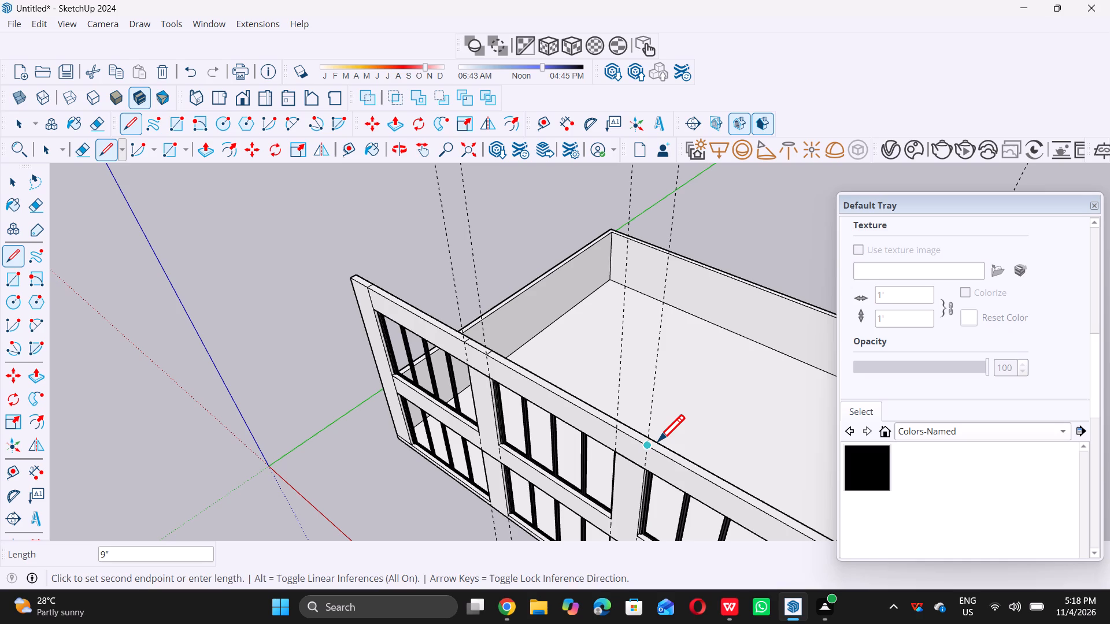
pyautogui.click(658, 441)
pyautogui.scroll(6, 606, 425)
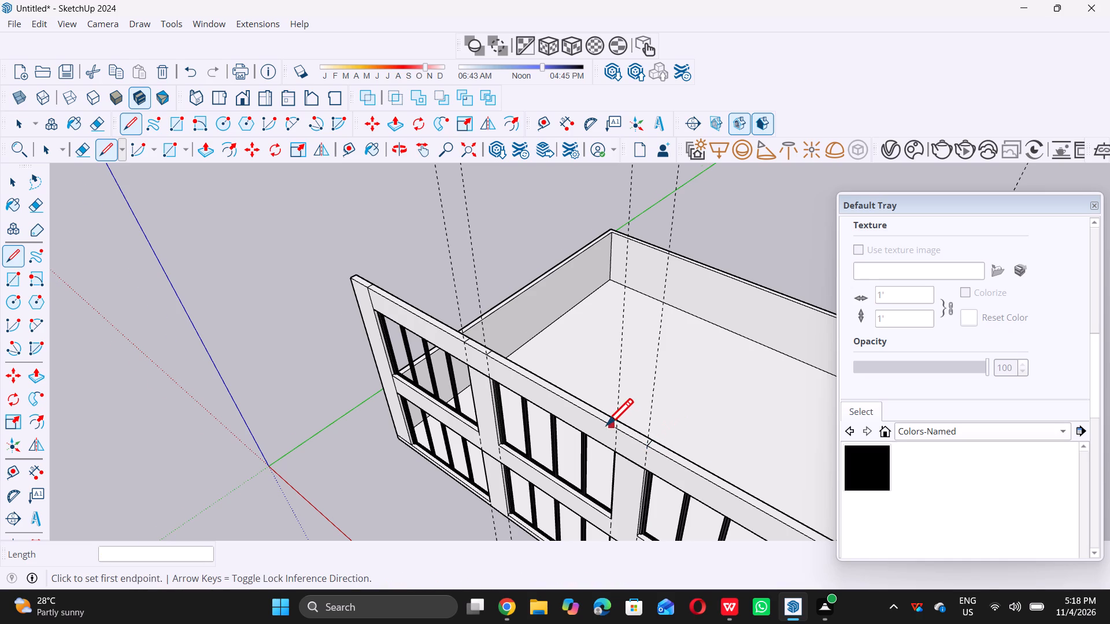
pyautogui.click(623, 429)
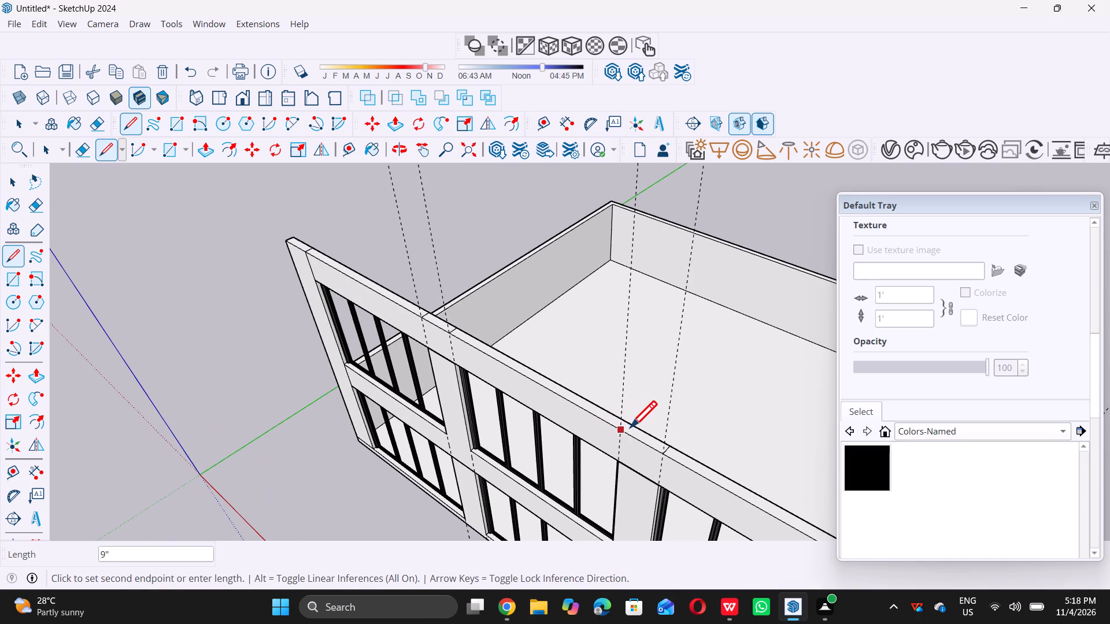
pyautogui.click(634, 424)
# Draw a 9" line across the parapet's top face at the guide marking the inner side of the far end pier.
pyautogui.scroll(-8, 568, 415)
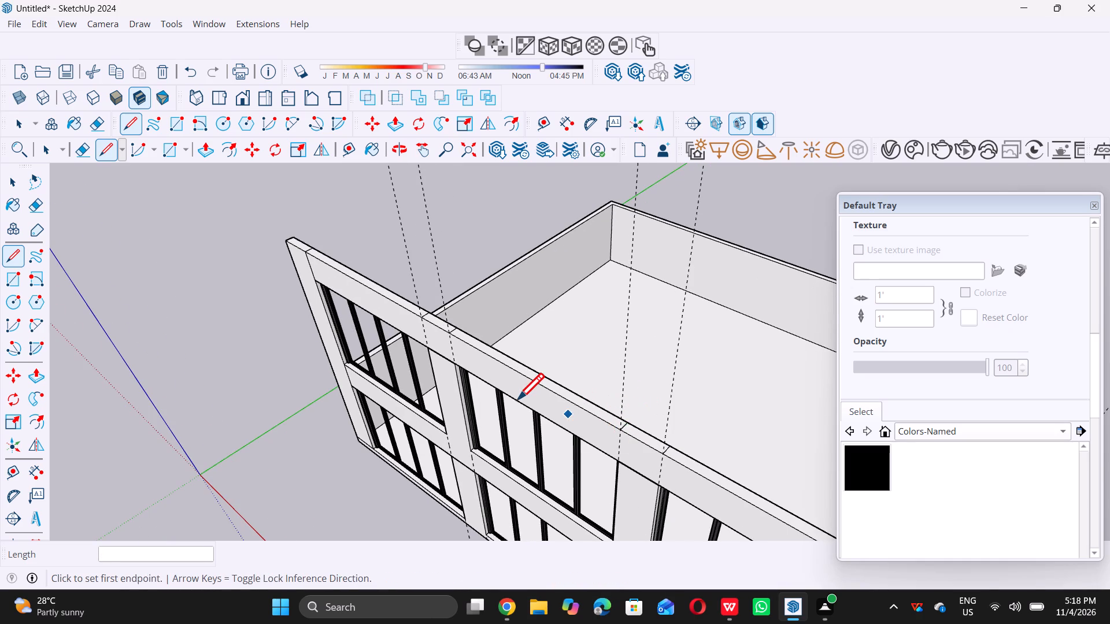
pyautogui.scroll(-11, 517, 399)
pyautogui.scroll(7, 643, 458)
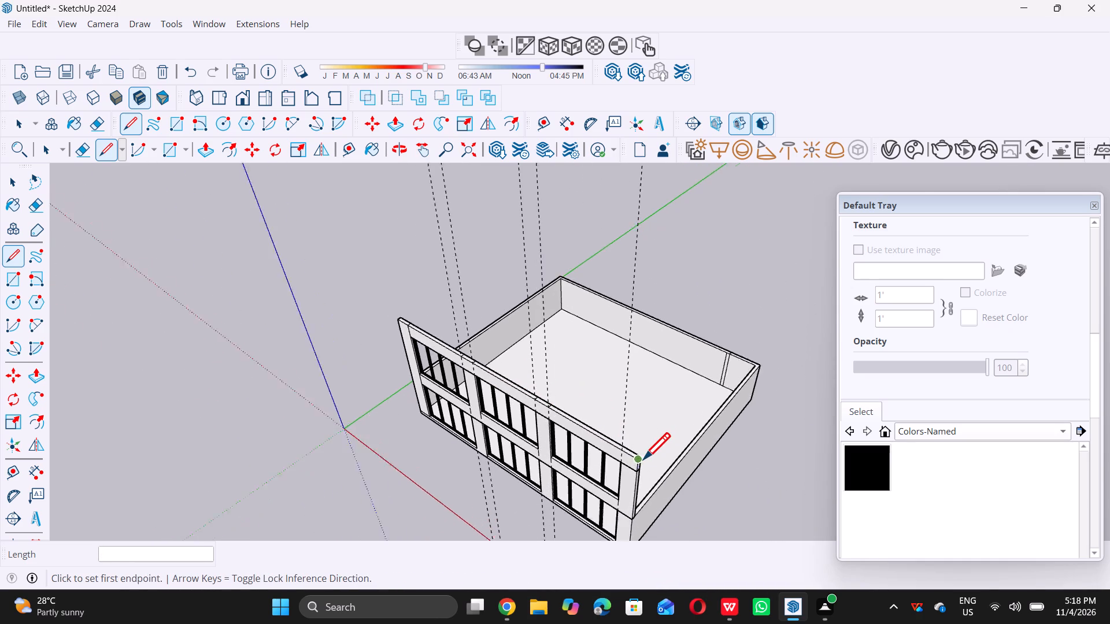
pyautogui.scroll(6, 643, 459)
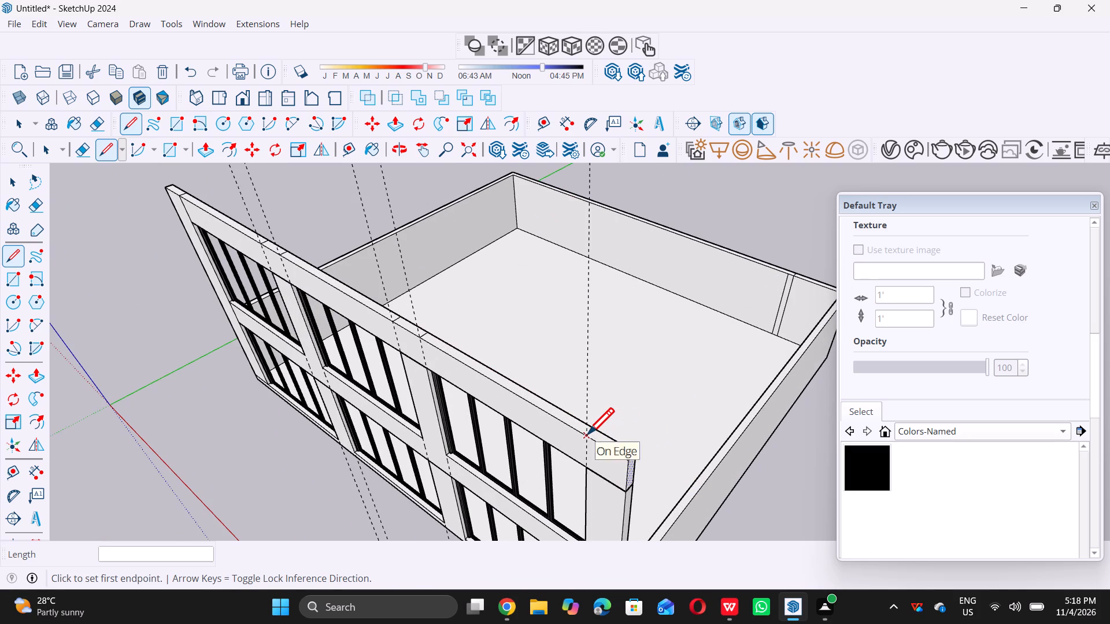
pyautogui.click(587, 434)
pyautogui.click(597, 425)
# Push/Pull the parapet's top face over the end pier nearest the origin upward by 10'.
pyautogui.press('space')
pyautogui.scroll(1, 604, 430)
pyautogui.scroll(-11, 606, 436)
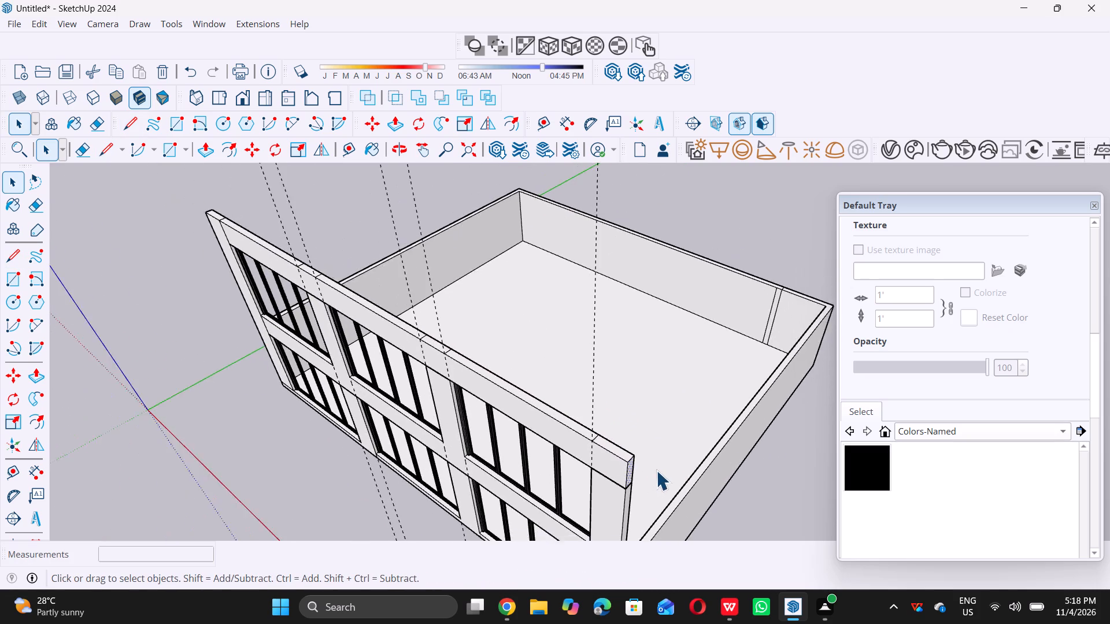
pyautogui.scroll(-17, 656, 470)
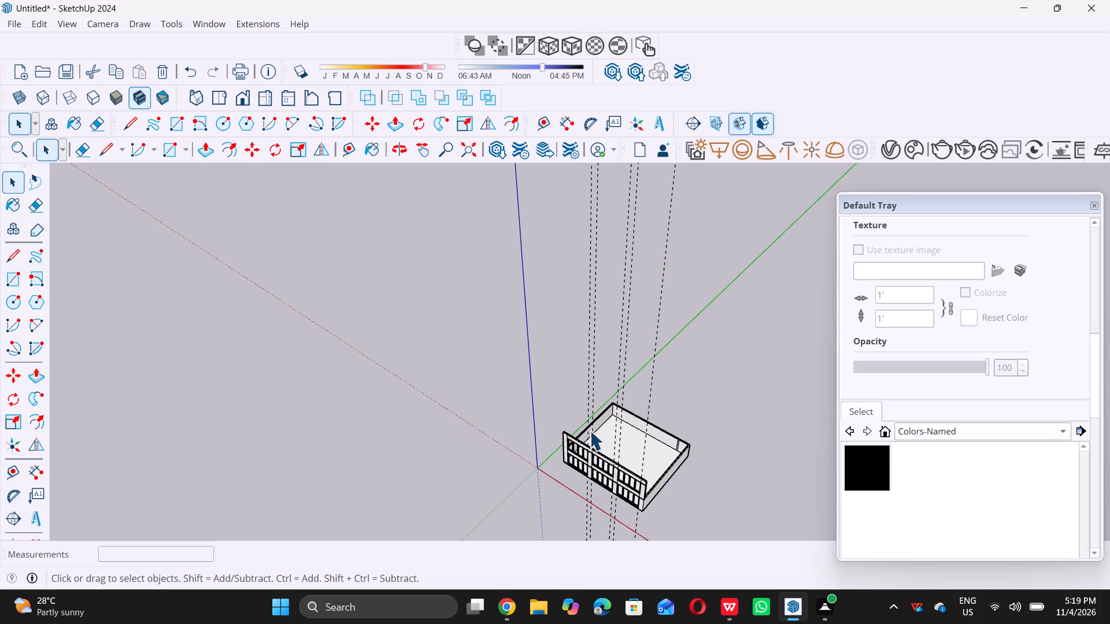
pyautogui.moveTo(572, 448); pyautogui.dragTo(569, 430, button='middle')
pyautogui.middleClick(569, 429)
pyautogui.scroll(17, 568, 427)
pyautogui.scroll(6, 565, 440)
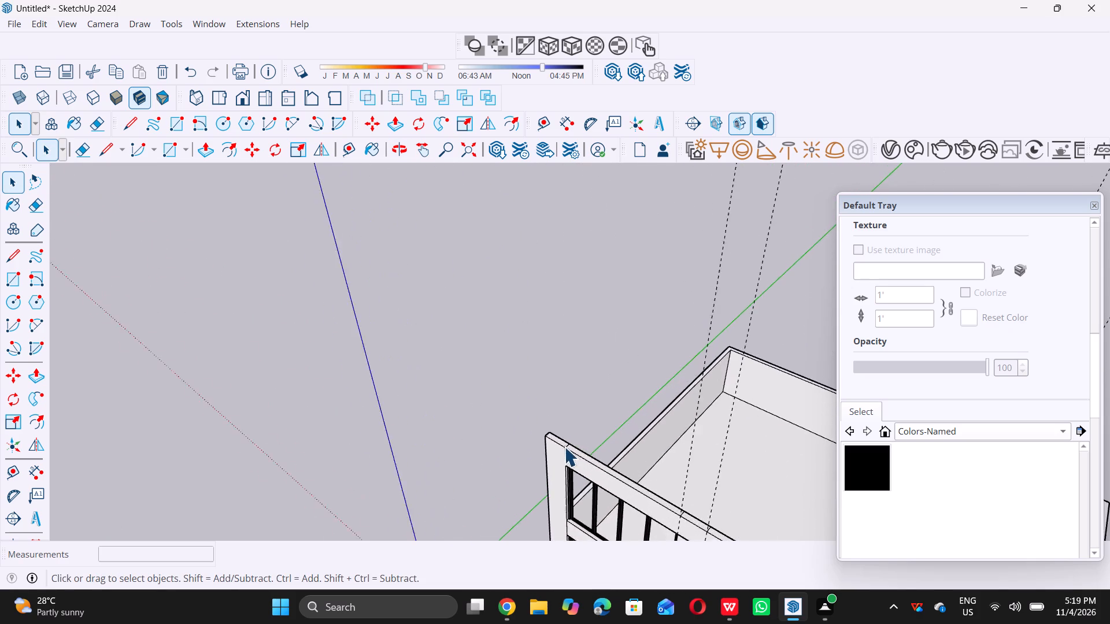
pyautogui.scroll(13, 564, 447)
pyautogui.click(560, 441)
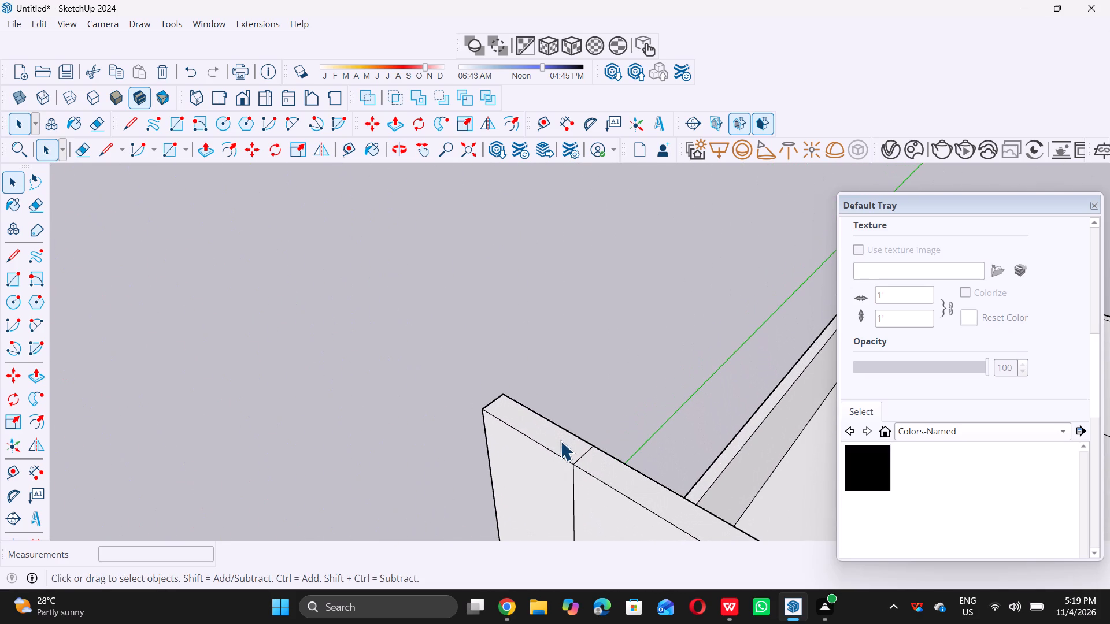
pyautogui.press('p')
pyautogui.click(558, 441)
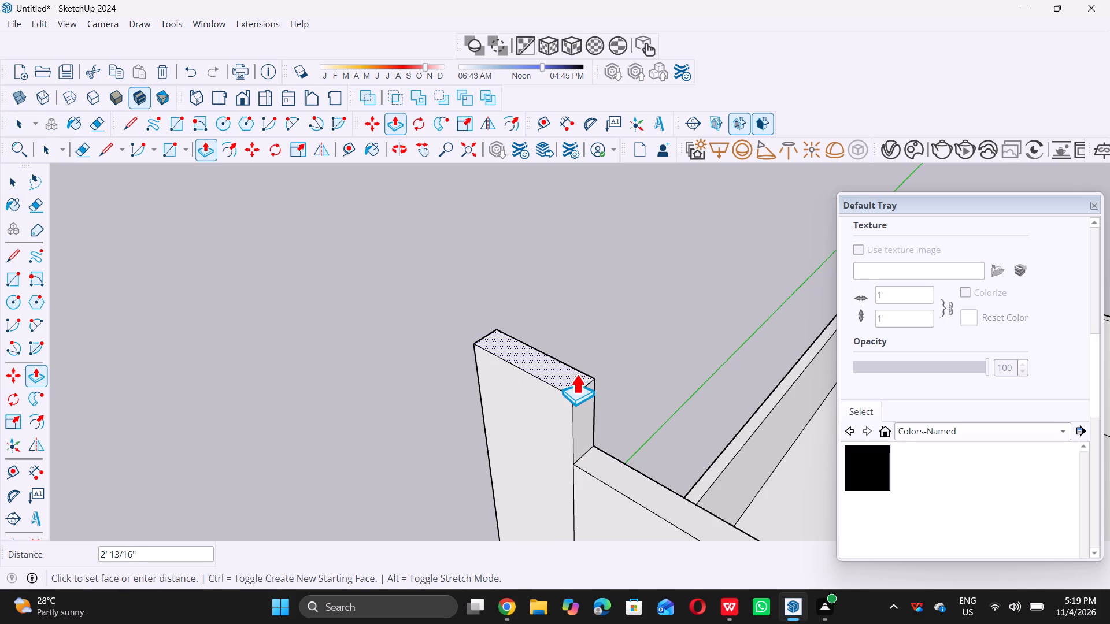
pyautogui.write("10'")
pyautogui.press('Return')
# Push/Pull the parapet's top face over the first intermediate pier up 10', level with the extended end pier's top.
pyautogui.scroll(-13, 578, 364)
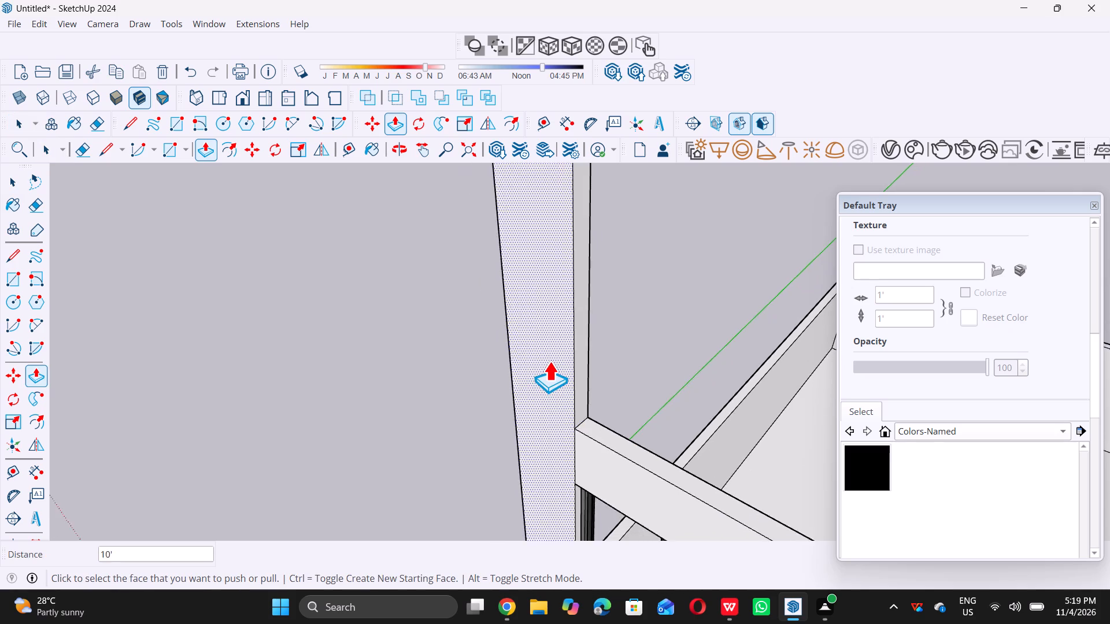
pyautogui.scroll(-10, 549, 361)
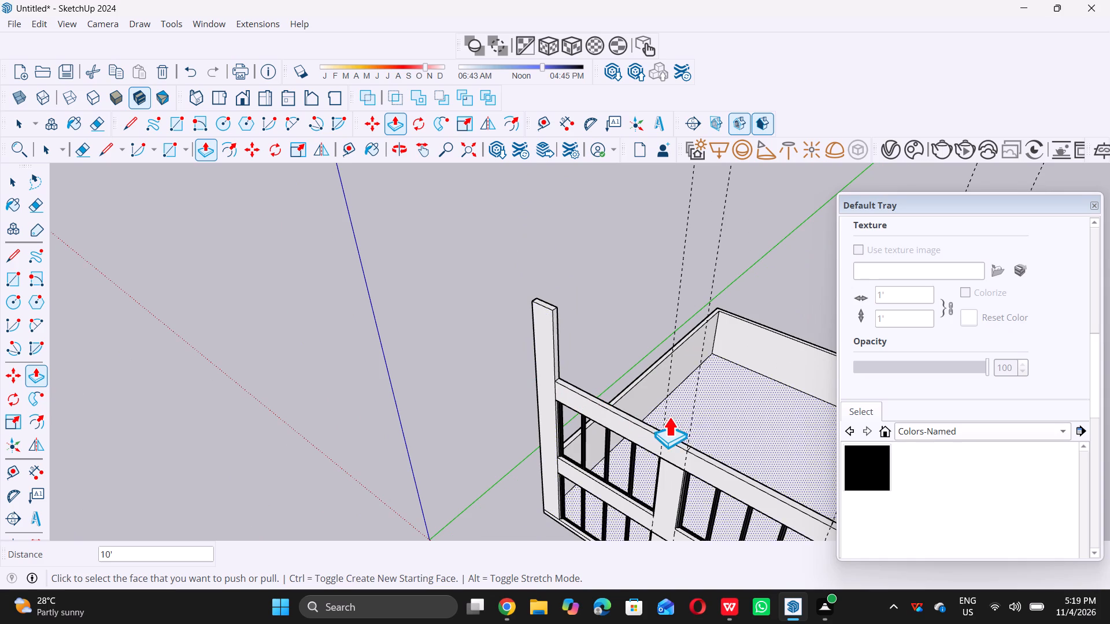
pyautogui.scroll(6, 680, 432)
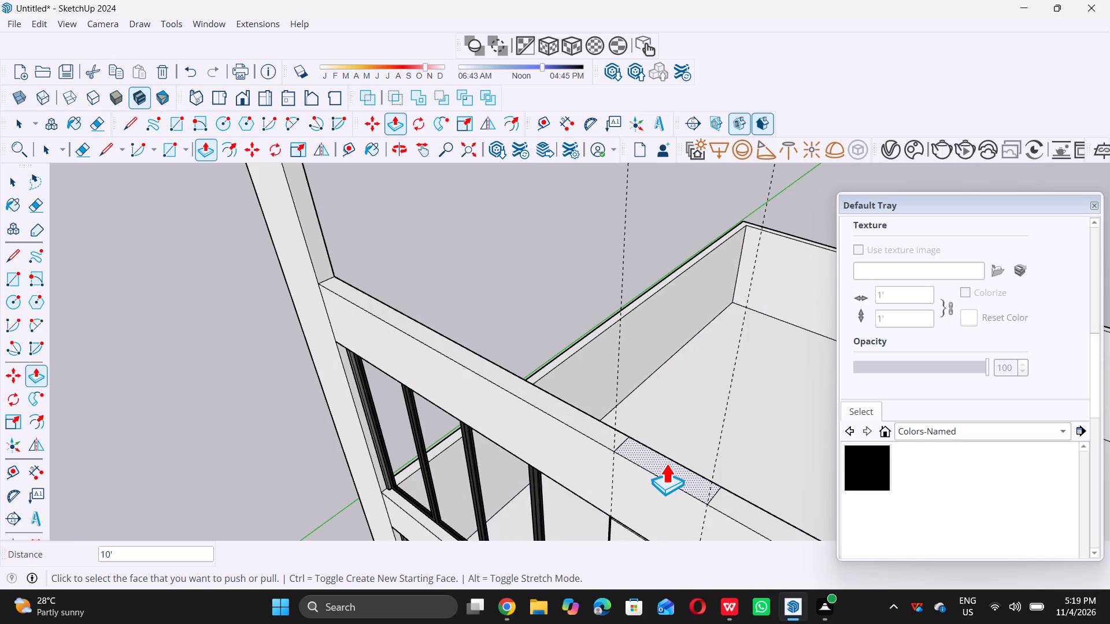
pyautogui.click(666, 463)
pyautogui.scroll(-14, 666, 463)
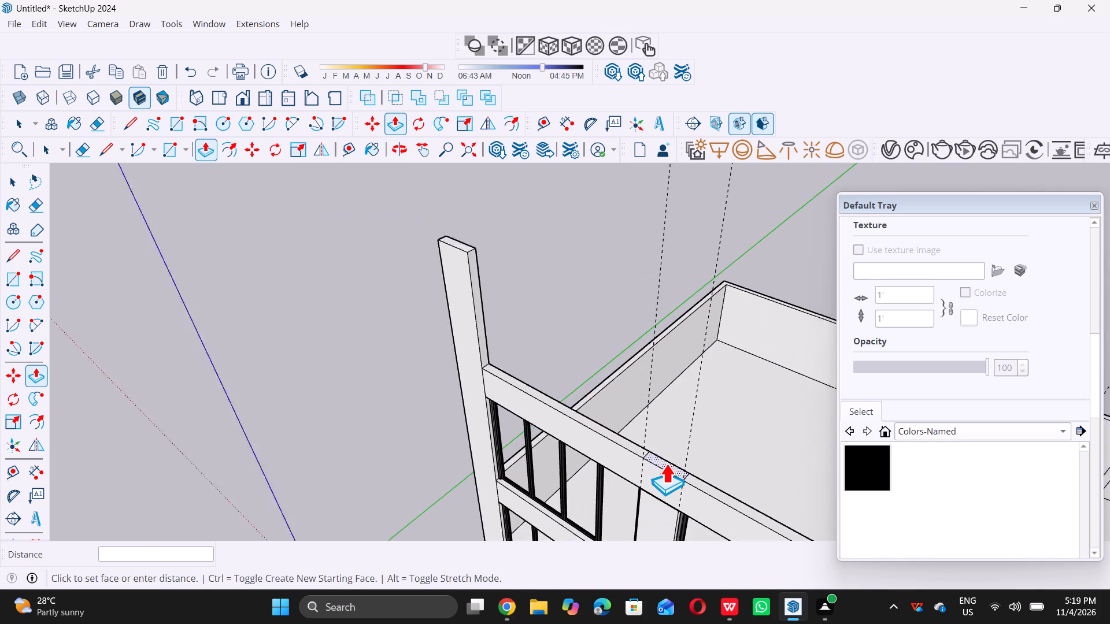
pyautogui.scroll(-2, 666, 463)
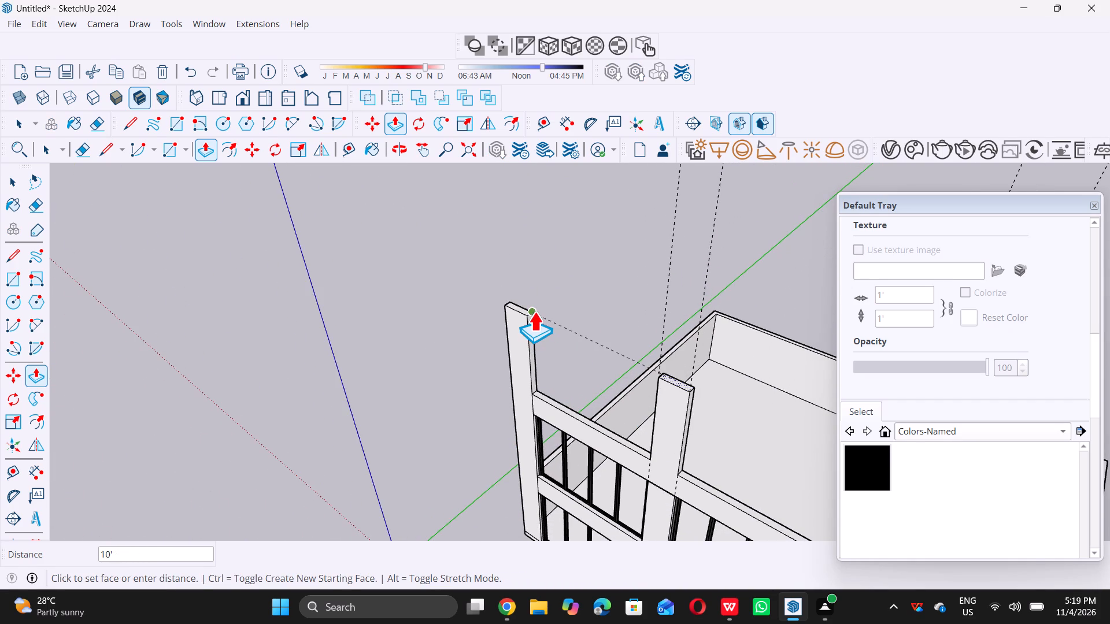
pyautogui.click(532, 310)
# Push/Pull the parapet's top face over the second intermediate pier up 10', level with the first intermediate pier's top.
pyautogui.scroll(-9, 532, 311)
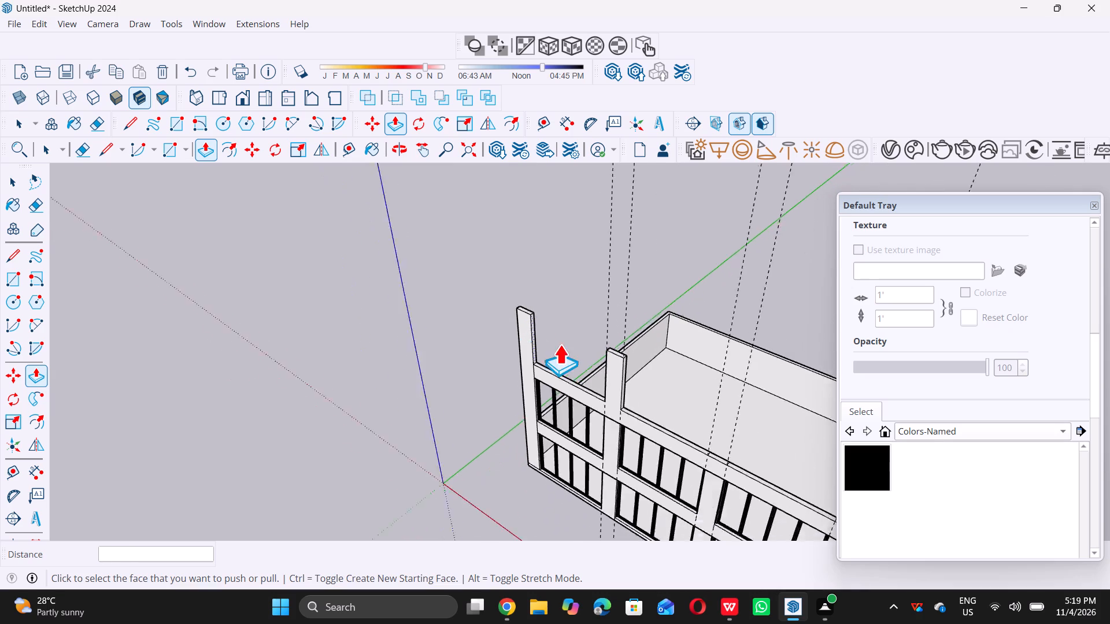
pyautogui.scroll(5, 675, 407)
pyautogui.moveTo(681, 423); pyautogui.dragTo(676, 437, button='middle')
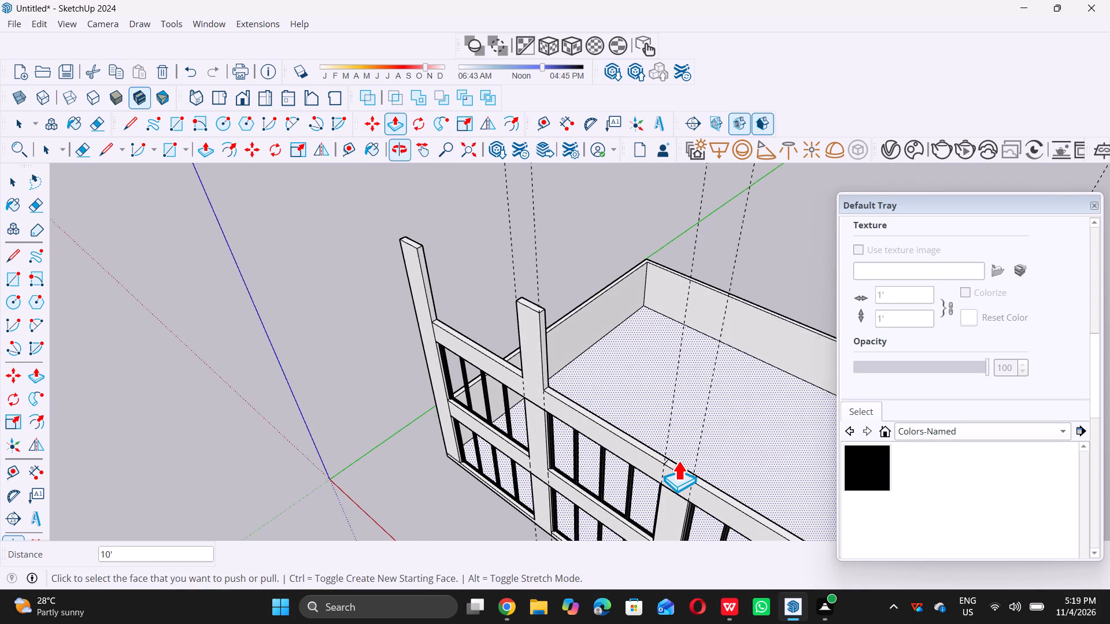
pyautogui.scroll(6, 678, 460)
pyautogui.click(676, 487)
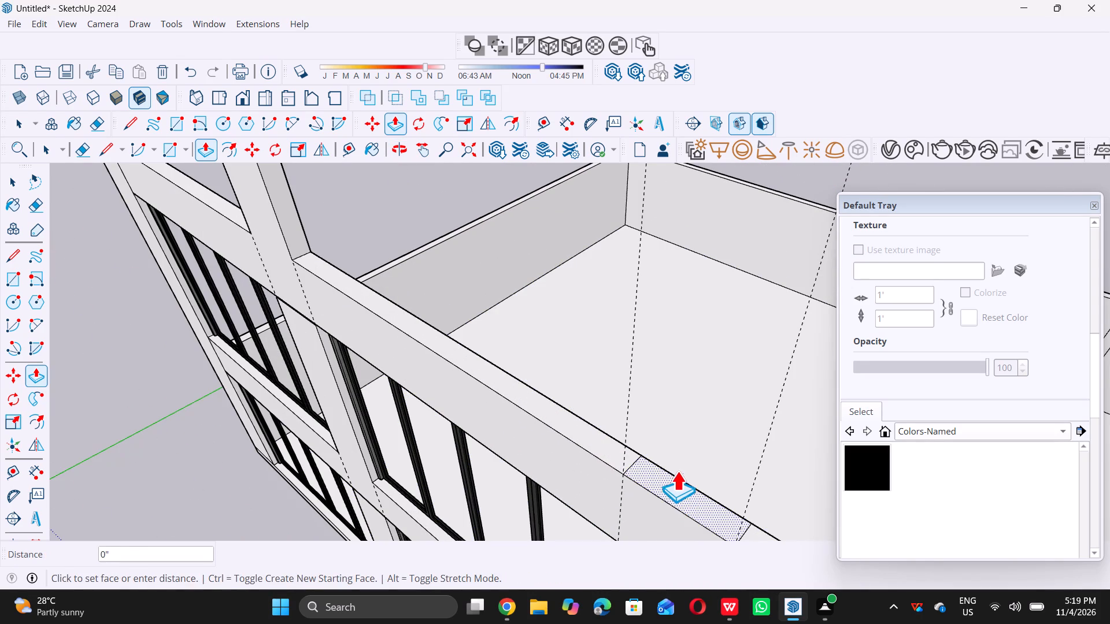
pyautogui.scroll(-11, 670, 378)
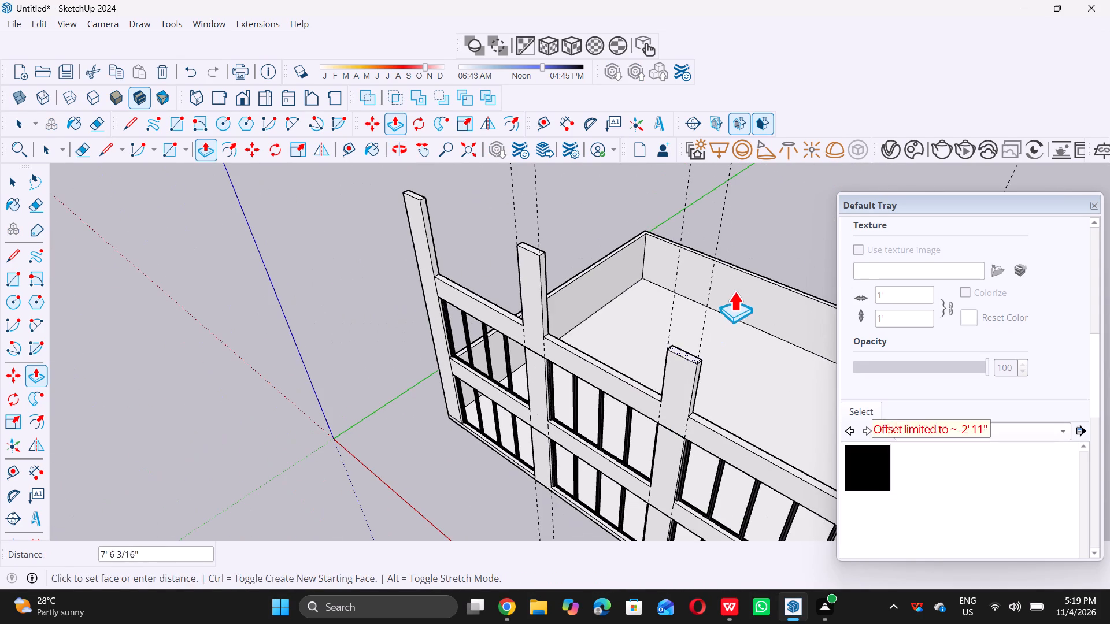
pyautogui.click(538, 256)
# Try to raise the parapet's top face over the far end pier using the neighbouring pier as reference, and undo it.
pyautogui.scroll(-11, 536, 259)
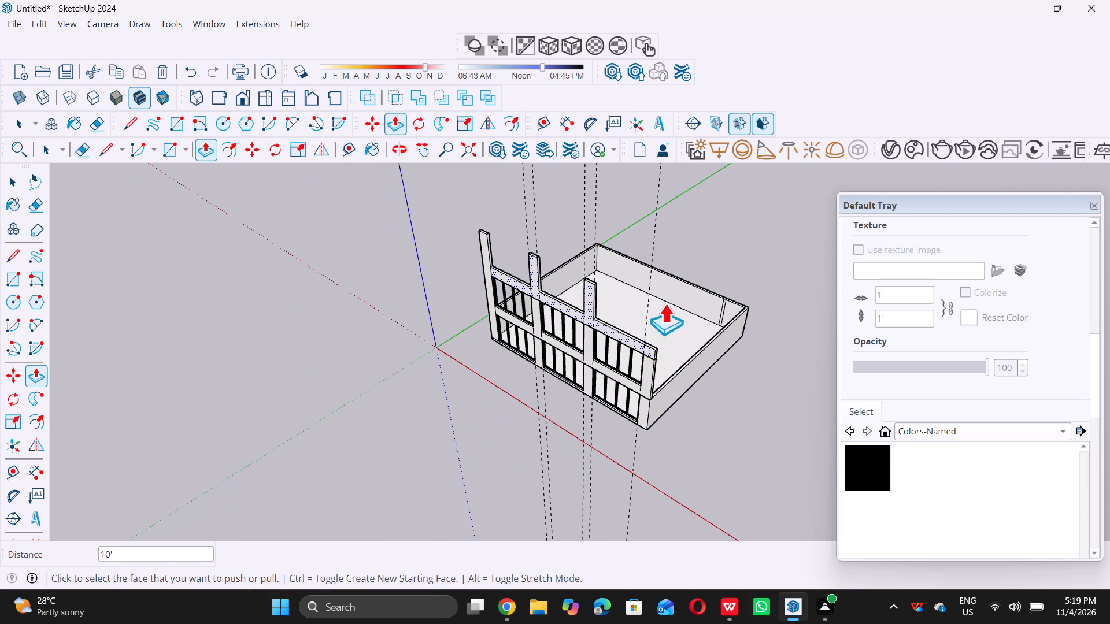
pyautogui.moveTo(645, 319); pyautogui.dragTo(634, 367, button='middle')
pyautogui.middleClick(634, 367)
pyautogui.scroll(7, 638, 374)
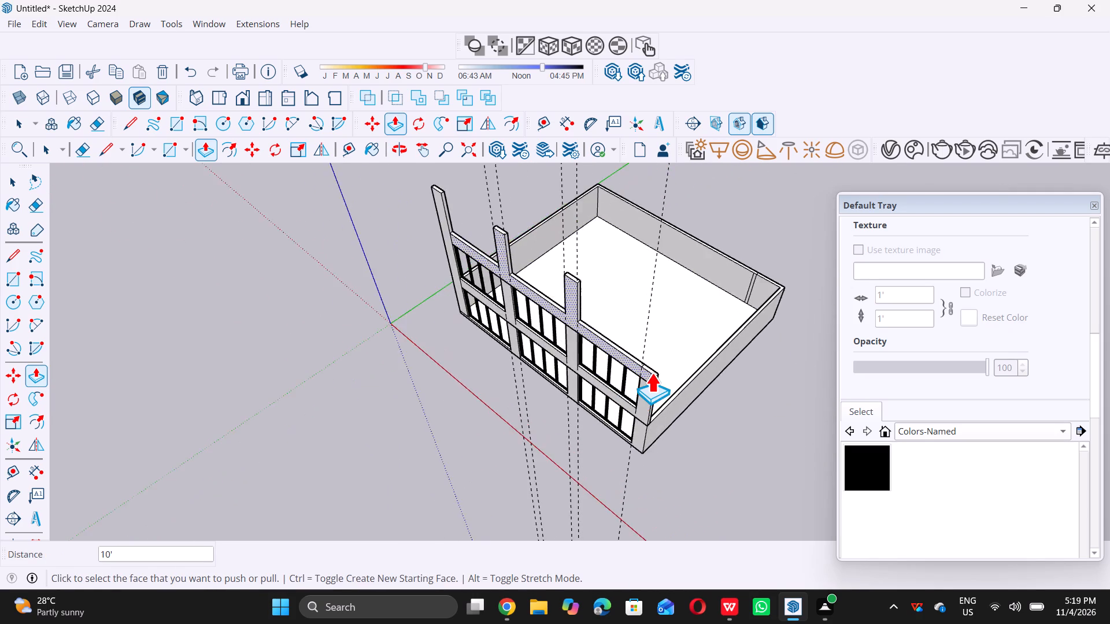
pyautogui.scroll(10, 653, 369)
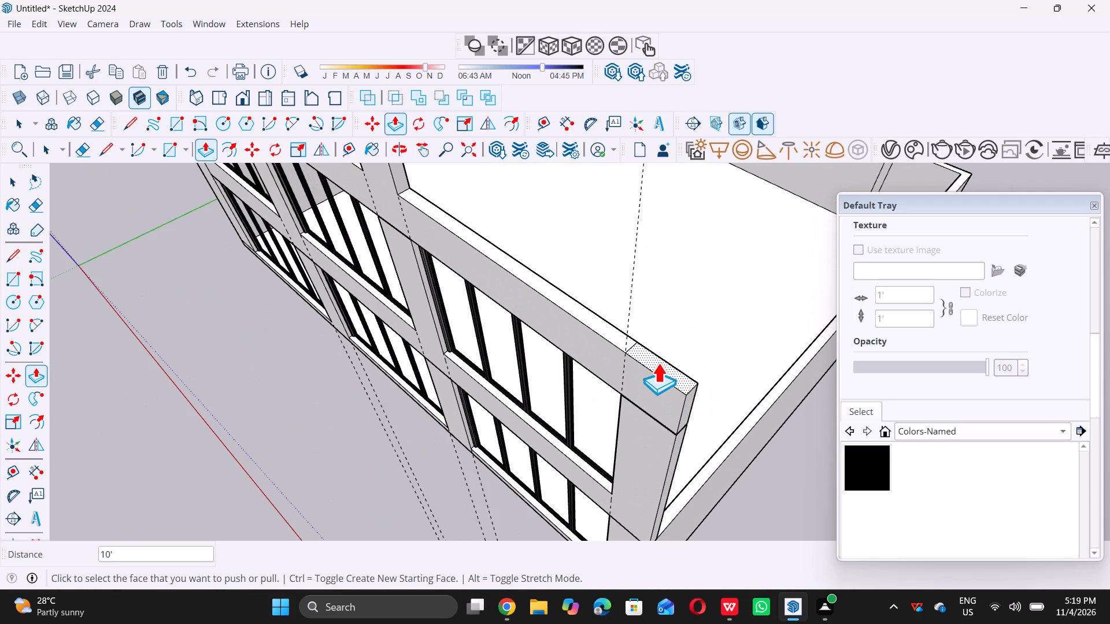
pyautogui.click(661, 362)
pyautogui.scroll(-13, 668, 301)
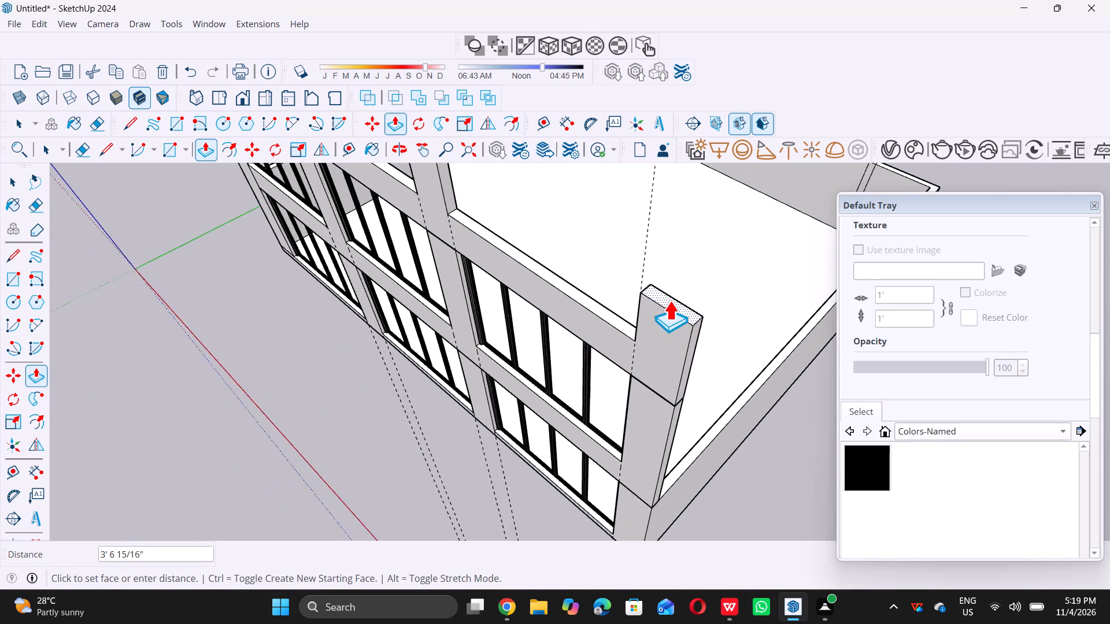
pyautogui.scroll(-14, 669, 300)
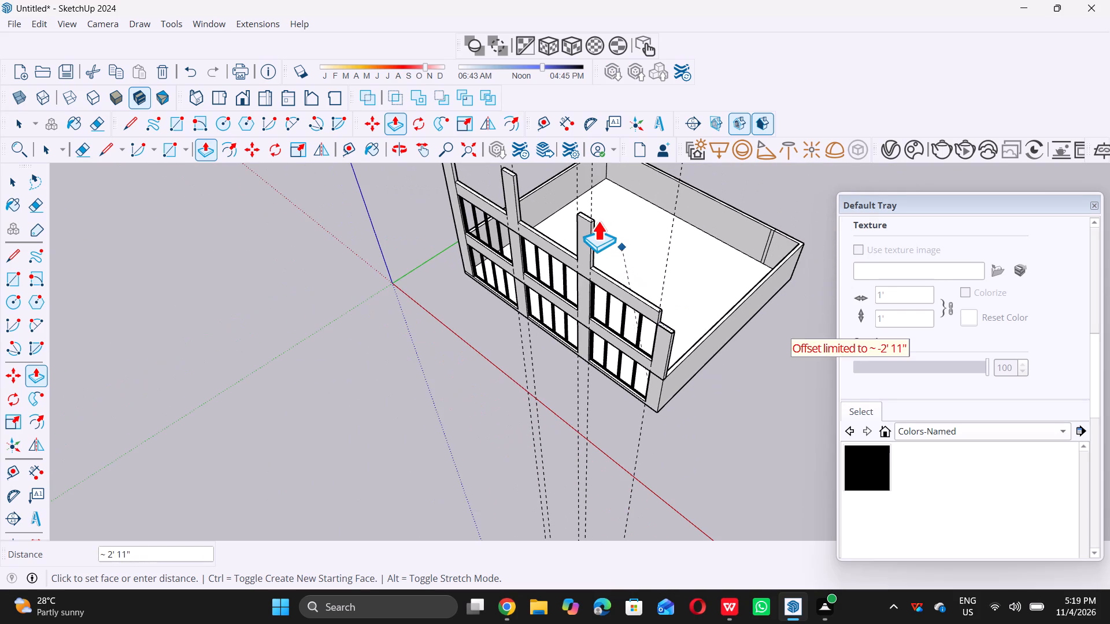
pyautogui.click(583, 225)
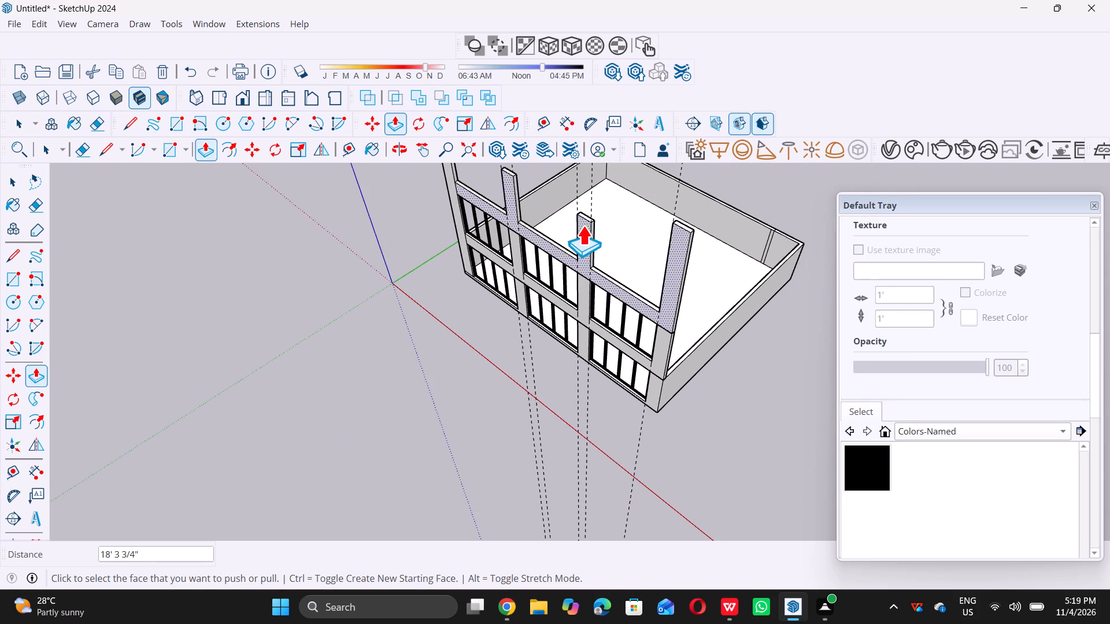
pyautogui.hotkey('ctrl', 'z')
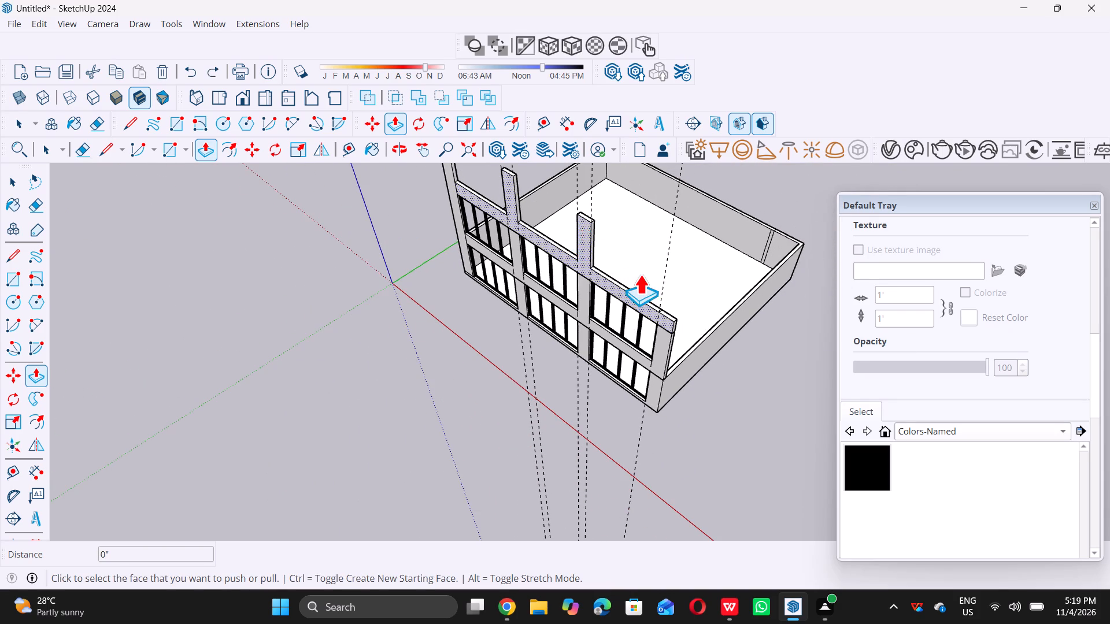
# Push/Pull the parapet's top face over the far end pier up 10', level with the neighbouring intermediate pier's top.
pyautogui.moveTo(656, 307); pyautogui.dragTo(634, 348, button='middle')
pyautogui.scroll(7, 664, 339)
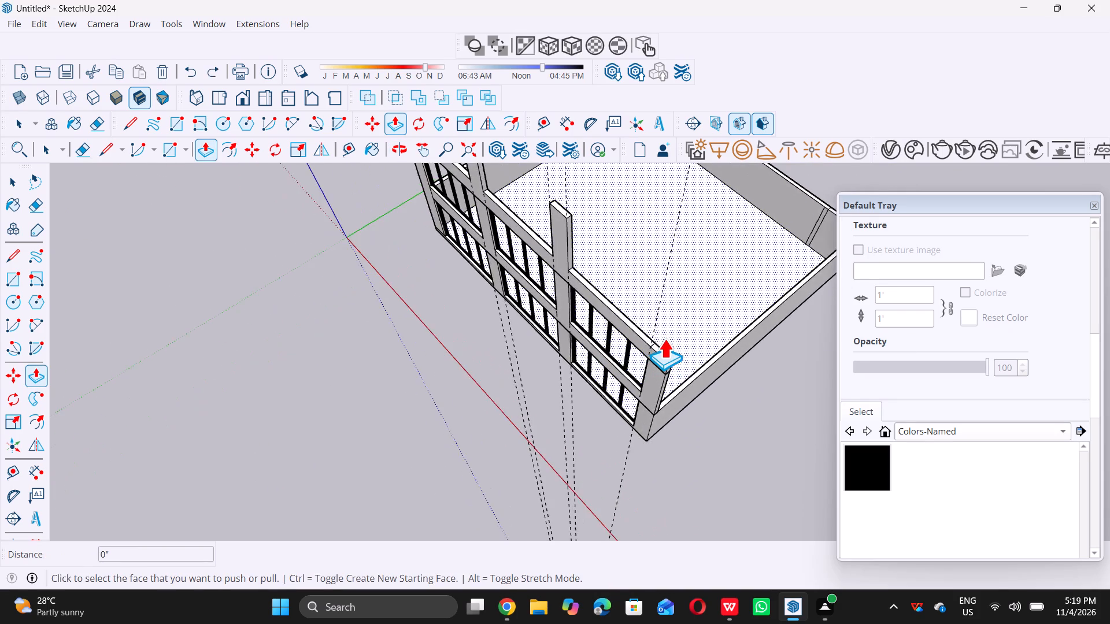
pyautogui.scroll(3, 664, 341)
pyautogui.click(653, 370)
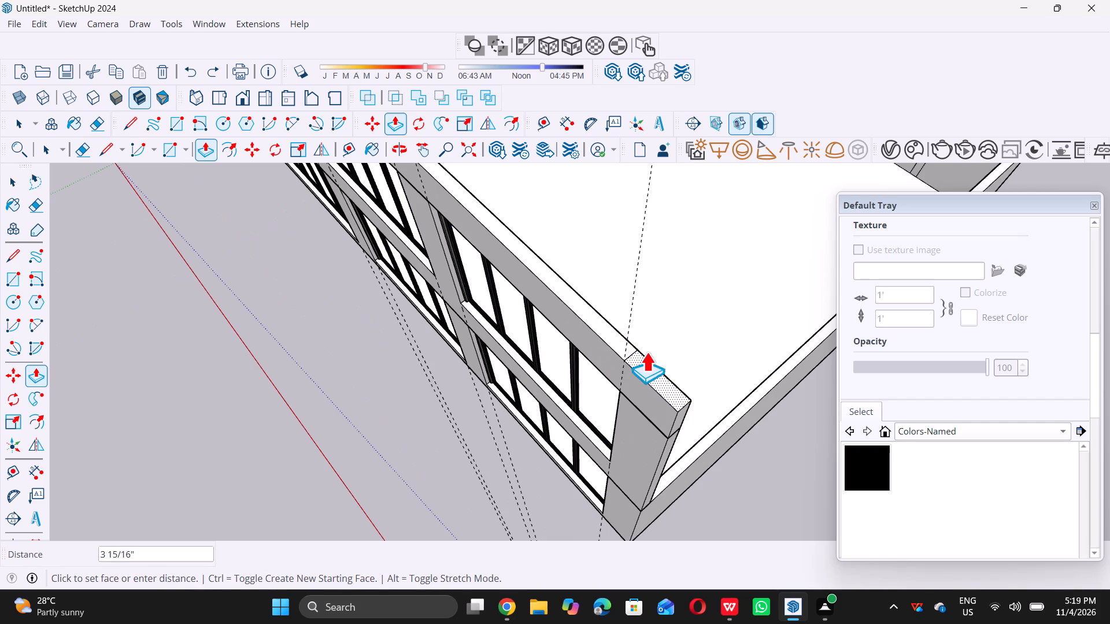
pyautogui.scroll(-18, 641, 275)
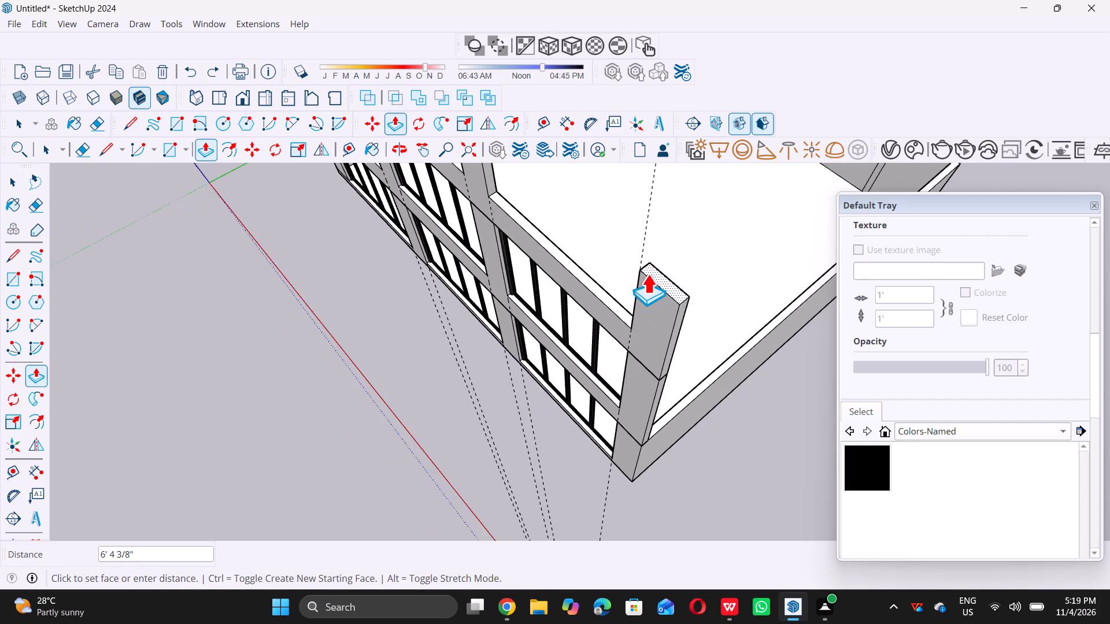
pyautogui.scroll(-15, 647, 274)
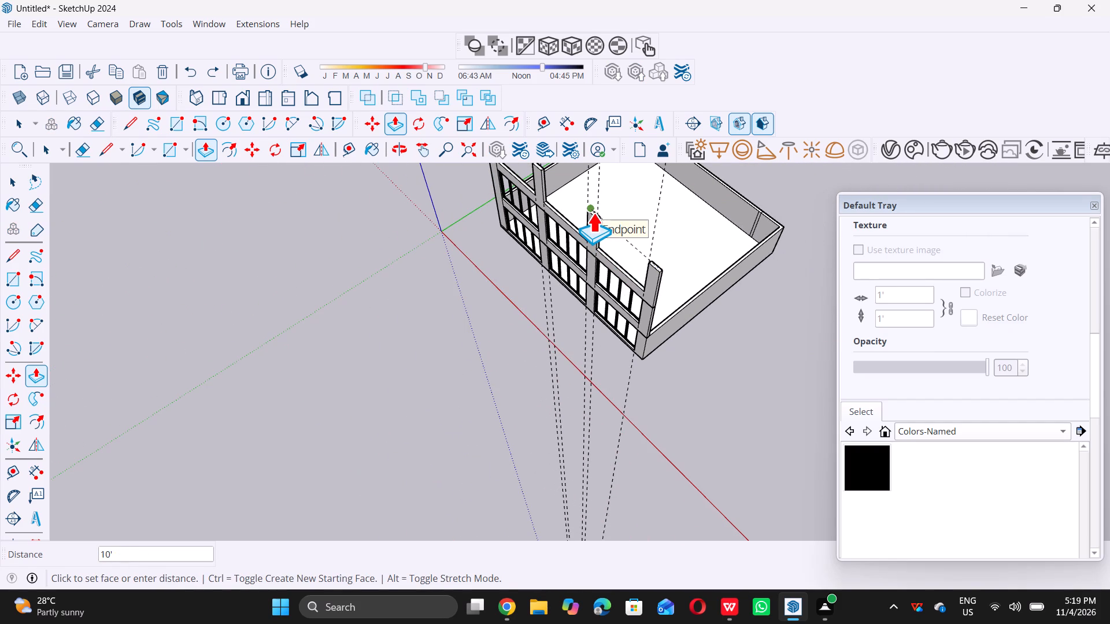
pyautogui.click(593, 213)
pyautogui.press('space')
pyautogui.click(499, 338)
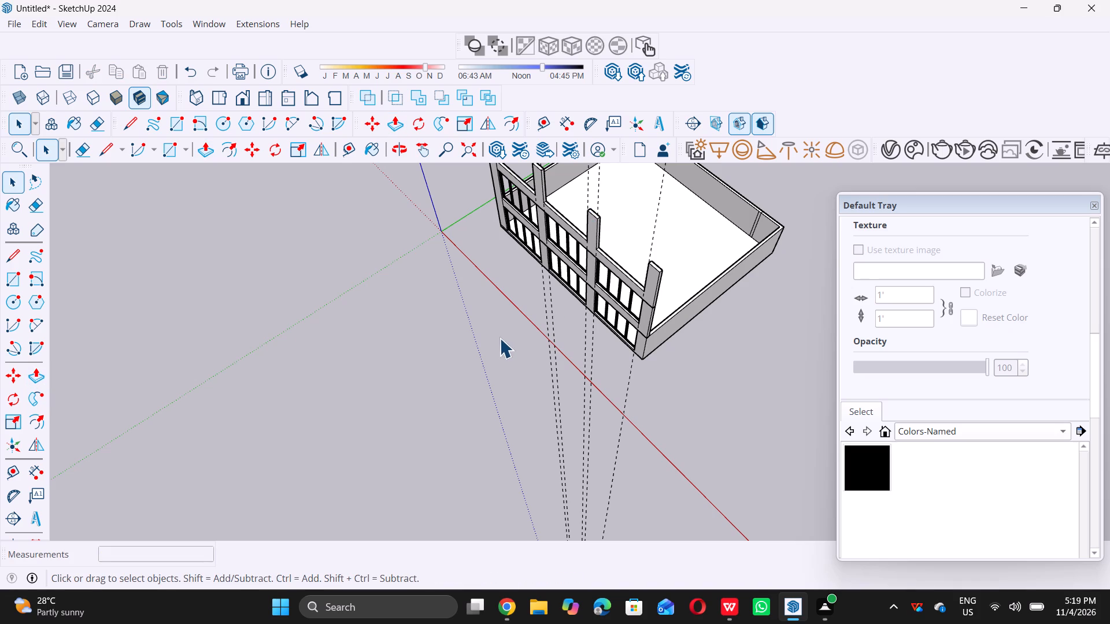
# Copy the second-storey four-panel window of the first bay straight up 13' onto the band of the new top storey.
pyautogui.scroll(-7, 521, 344)
pyautogui.scroll(-5, 584, 365)
pyautogui.moveTo(590, 387); pyautogui.dragTo(636, 348, button='middle')
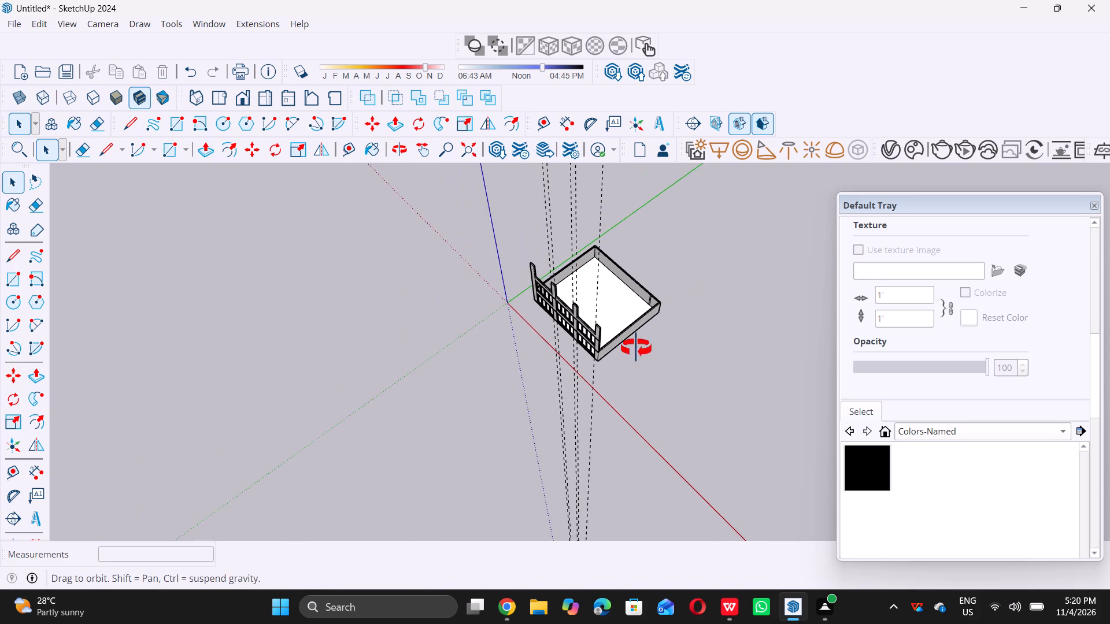
pyautogui.moveTo(636, 348); pyautogui.dragTo(713, 286, button='middle')
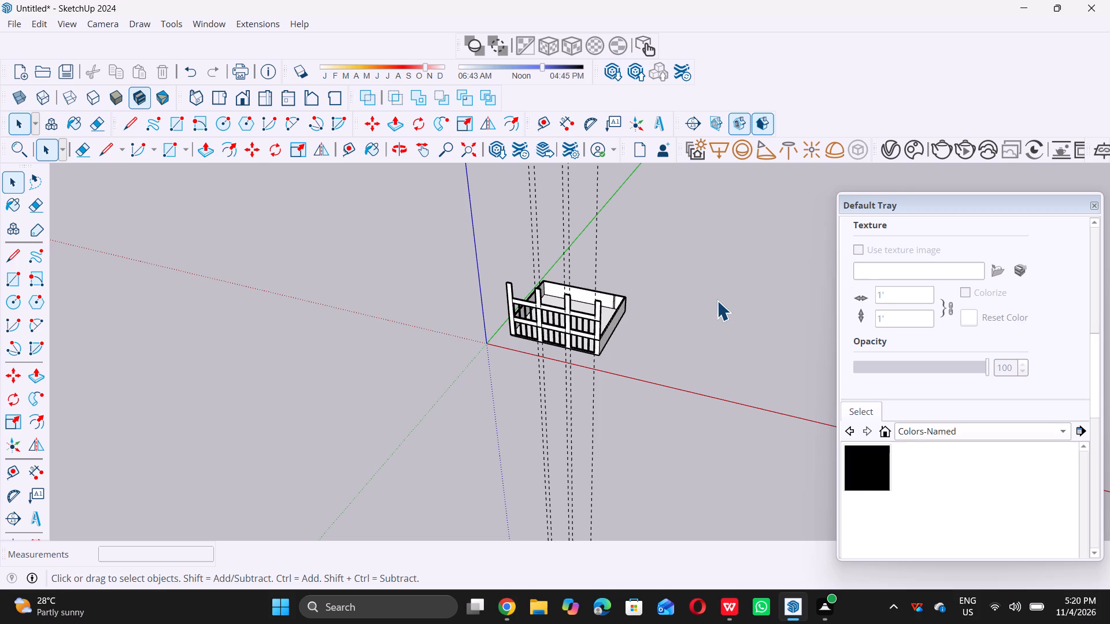
pyautogui.click(679, 367)
pyautogui.scroll(6, 495, 295)
pyautogui.moveTo(525, 359); pyautogui.dragTo(552, 326, button='middle')
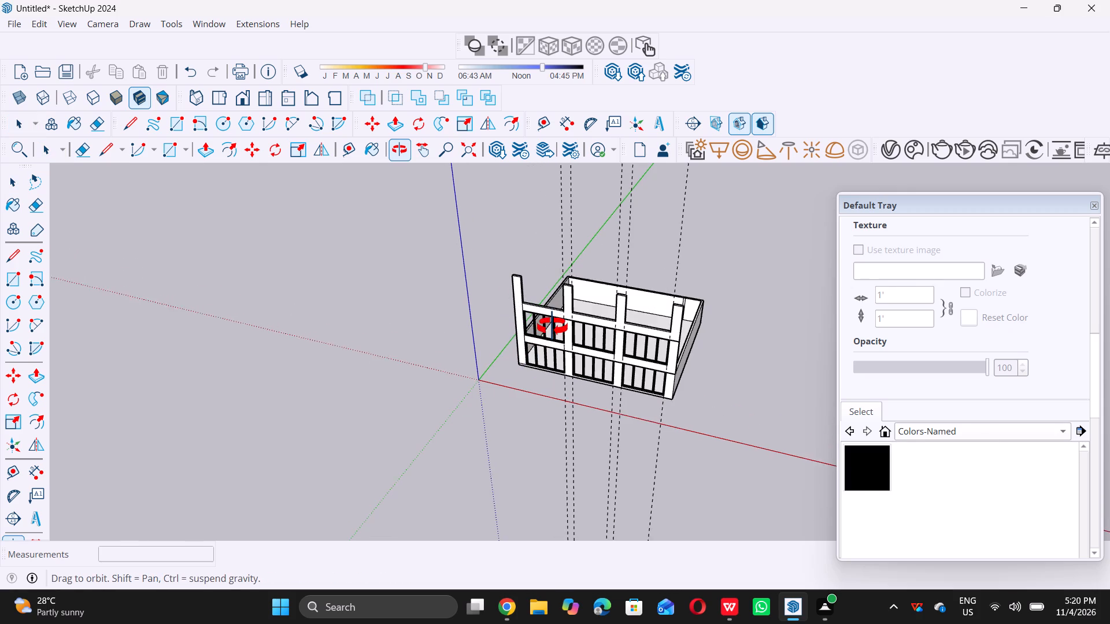
pyautogui.moveTo(552, 326); pyautogui.dragTo(553, 325, button='middle')
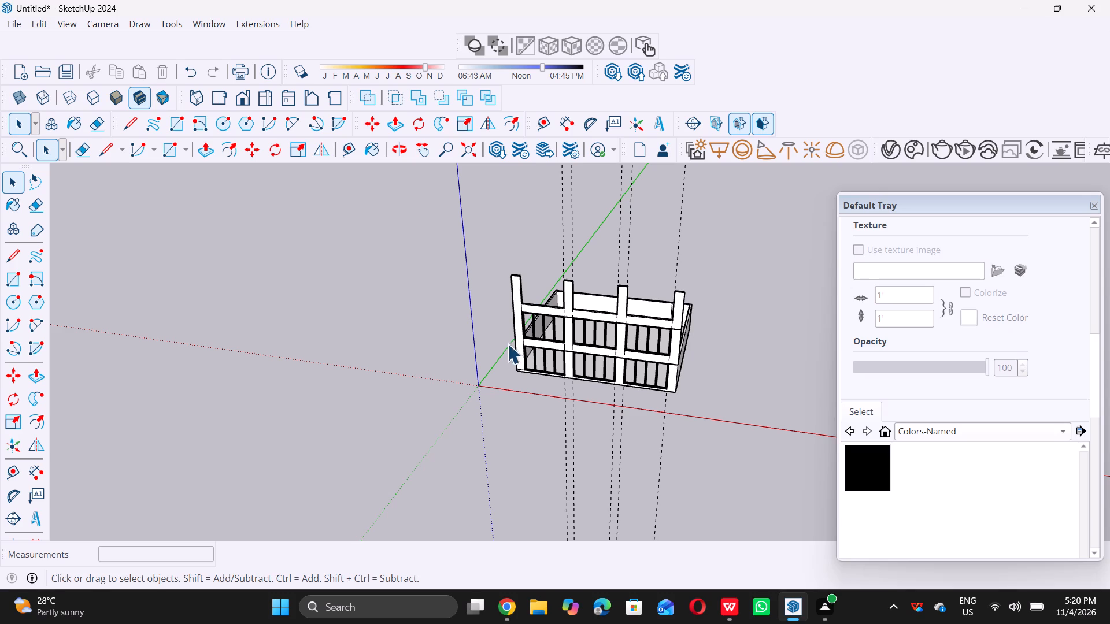
pyautogui.scroll(6, 513, 322)
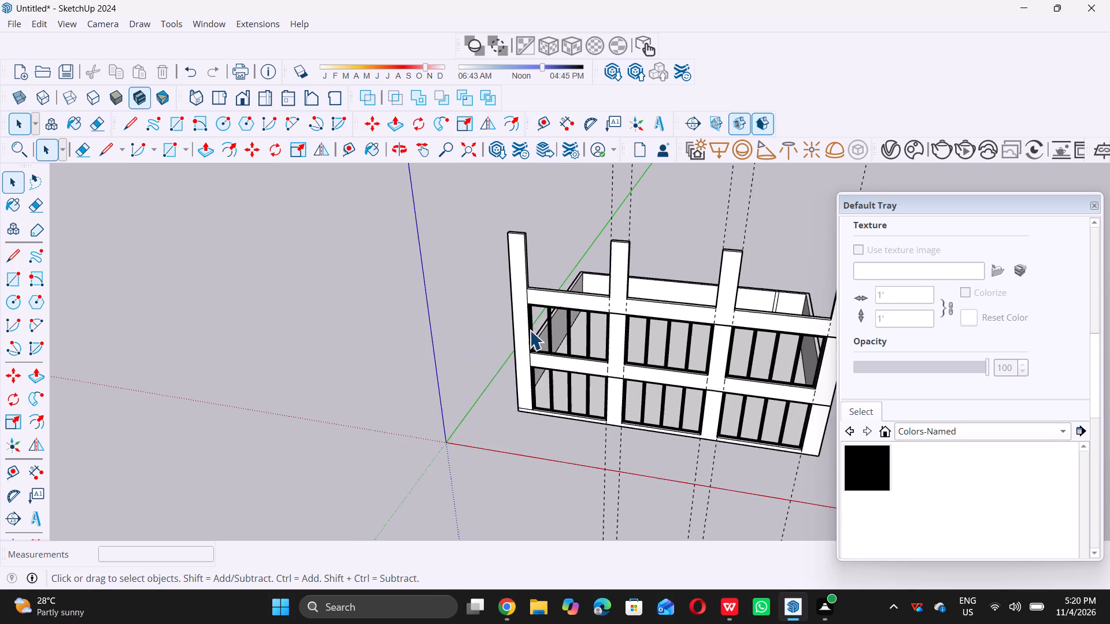
pyautogui.scroll(11, 531, 334)
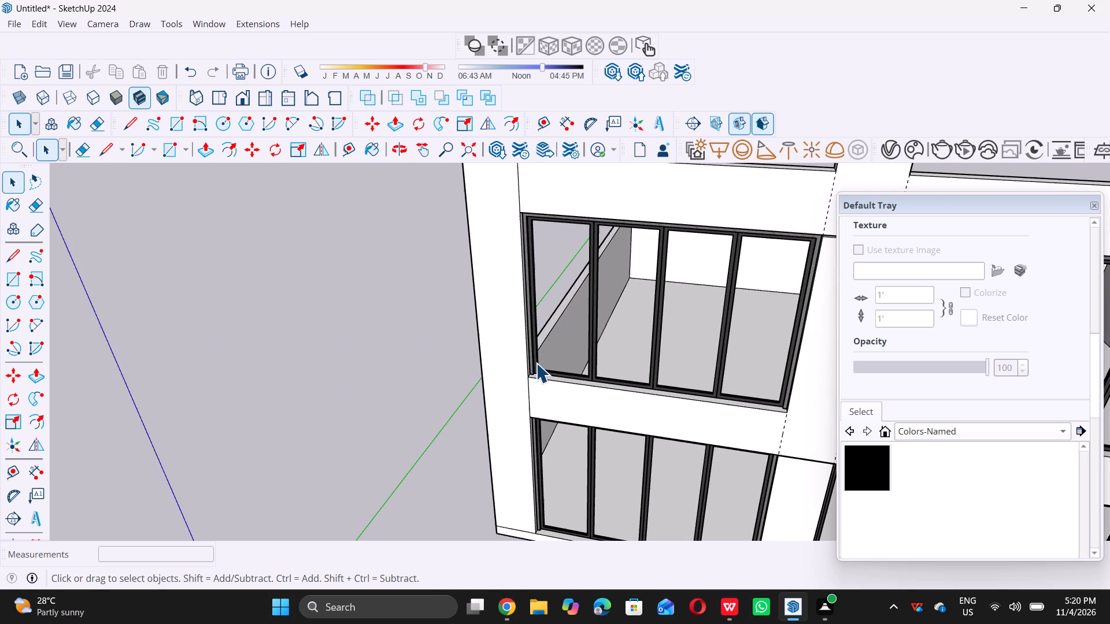
pyautogui.scroll(3, 536, 363)
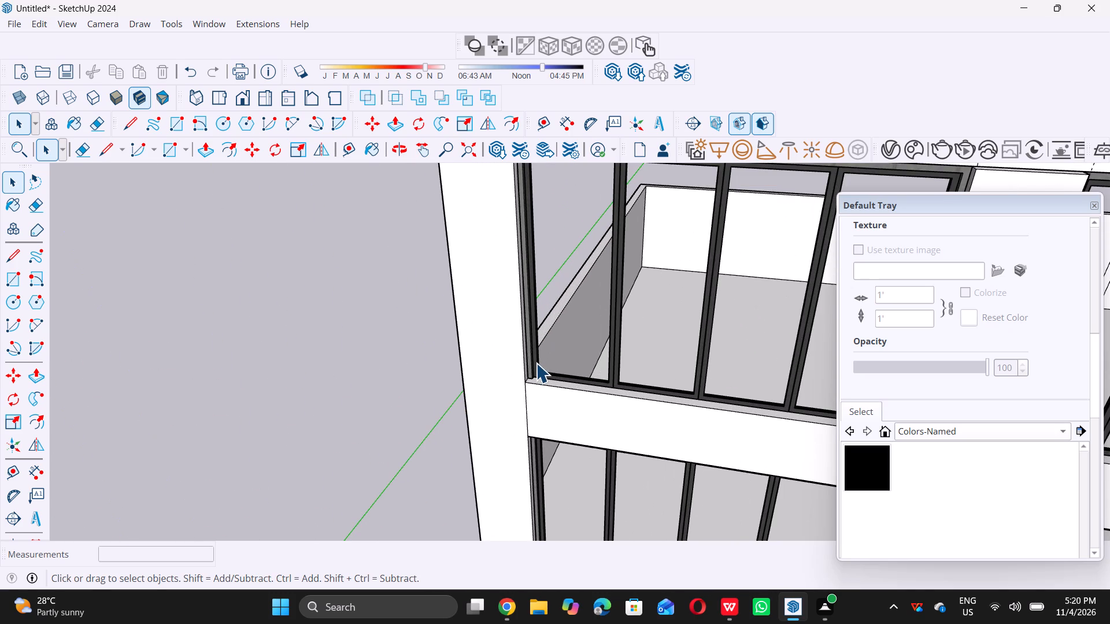
pyautogui.click(536, 363)
pyautogui.press('m')
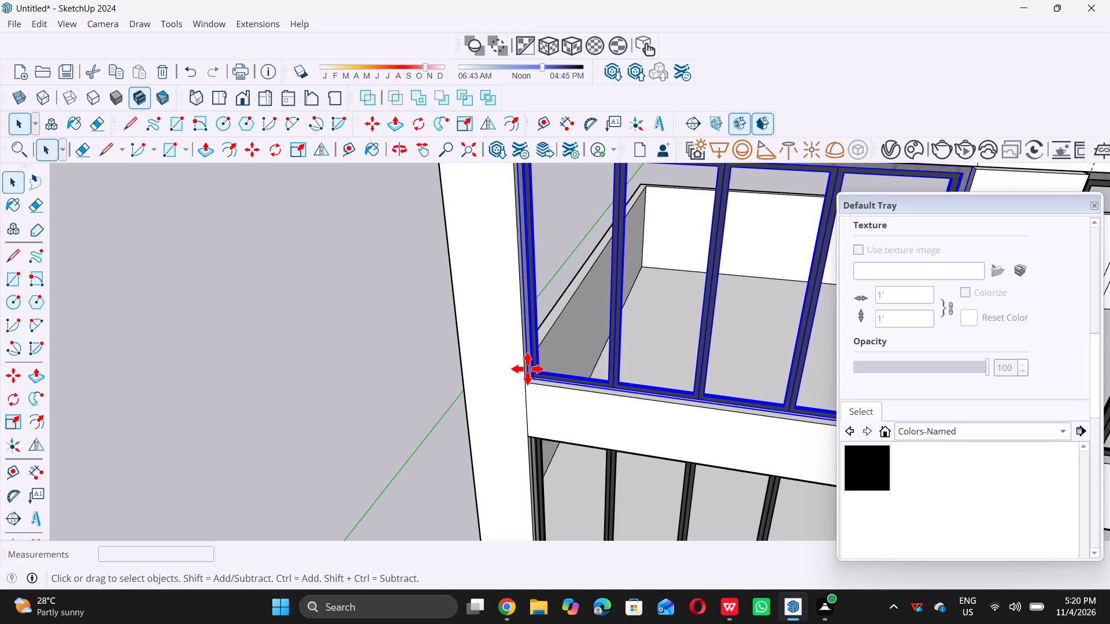
pyautogui.scroll(5, 526, 379)
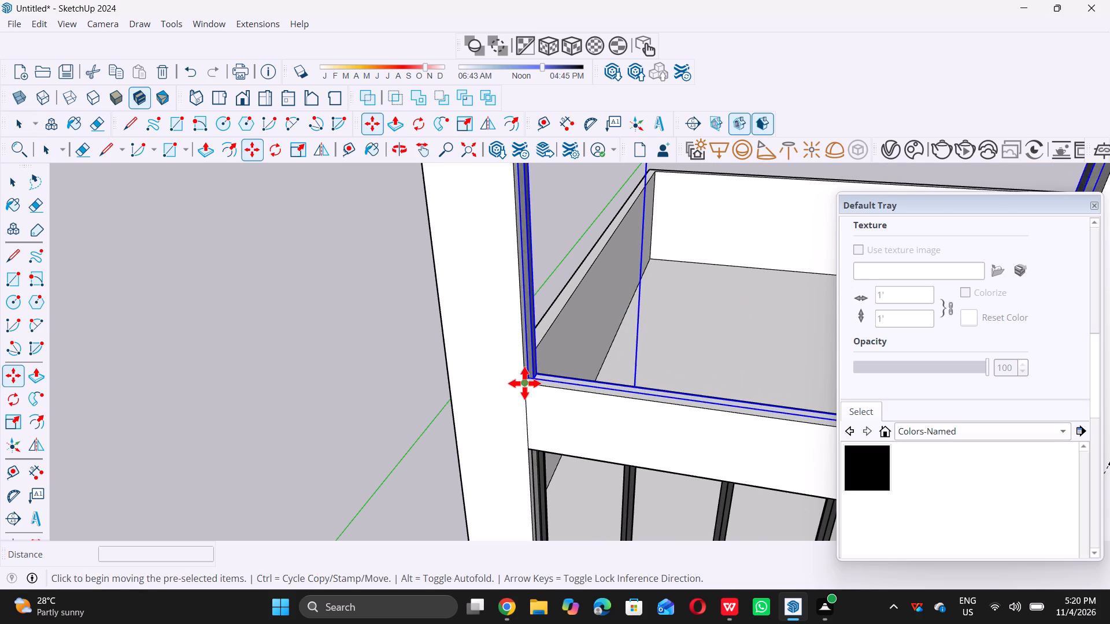
pyautogui.click(523, 384)
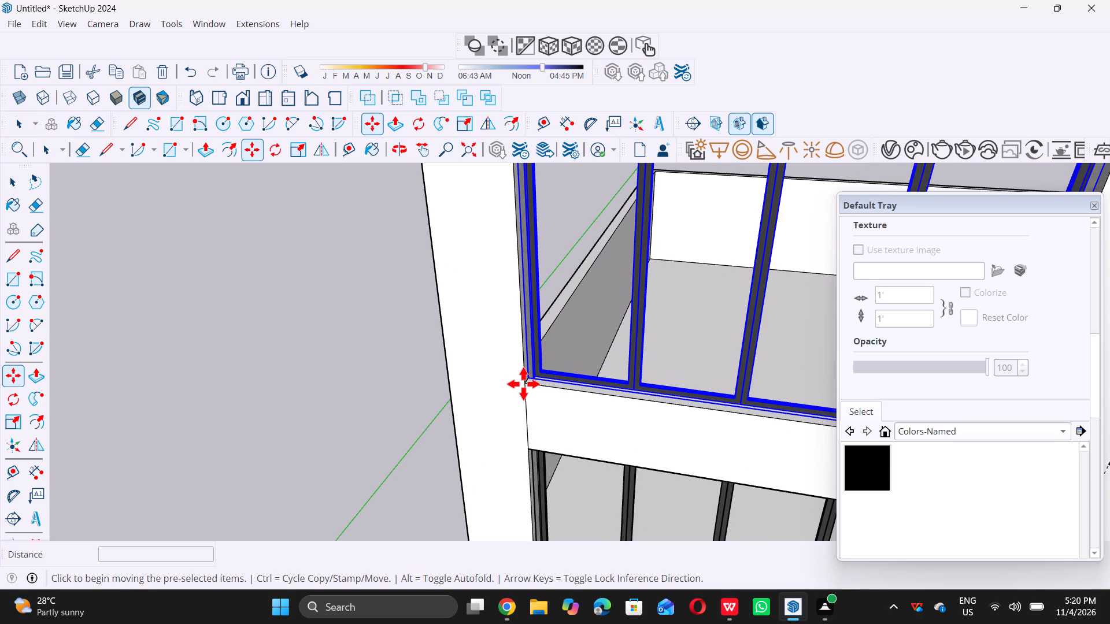
pyautogui.scroll(-12, 523, 384)
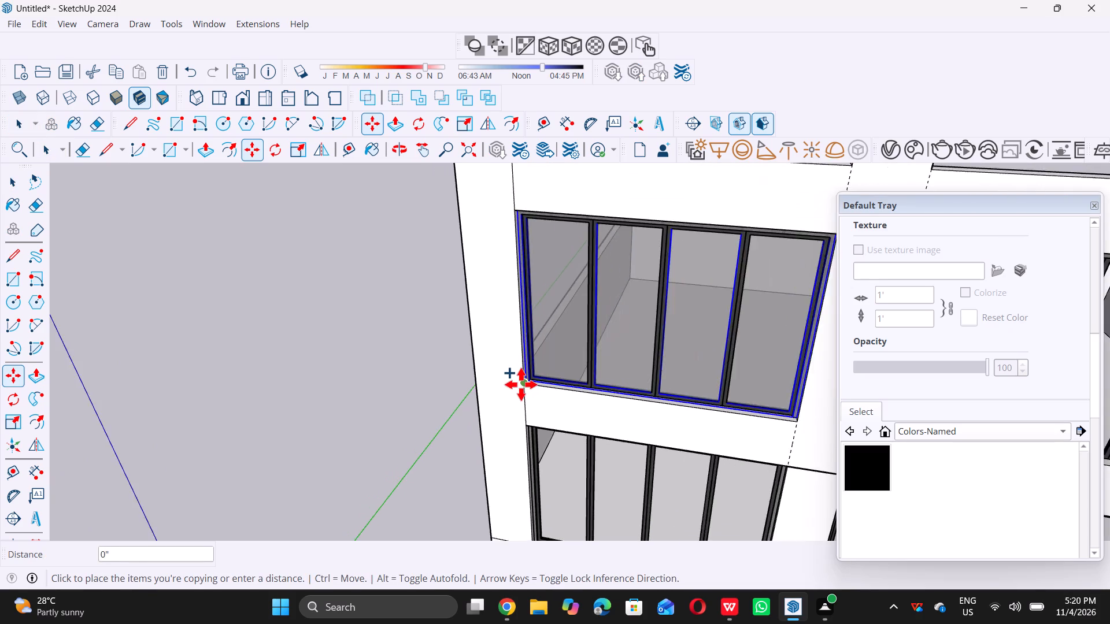
pyautogui.scroll(-5, 521, 384)
pyautogui.scroll(4, 516, 288)
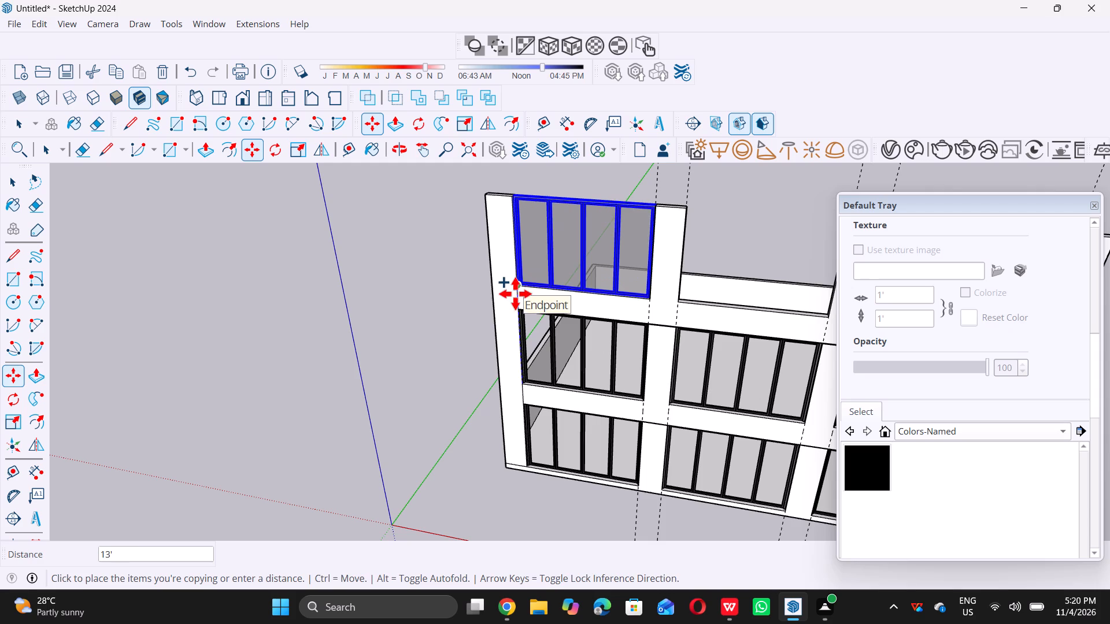
pyautogui.scroll(2, 515, 294)
pyautogui.moveTo(524, 283); pyautogui.dragTo(483, 318, button='middle')
pyautogui.scroll(9, 525, 272)
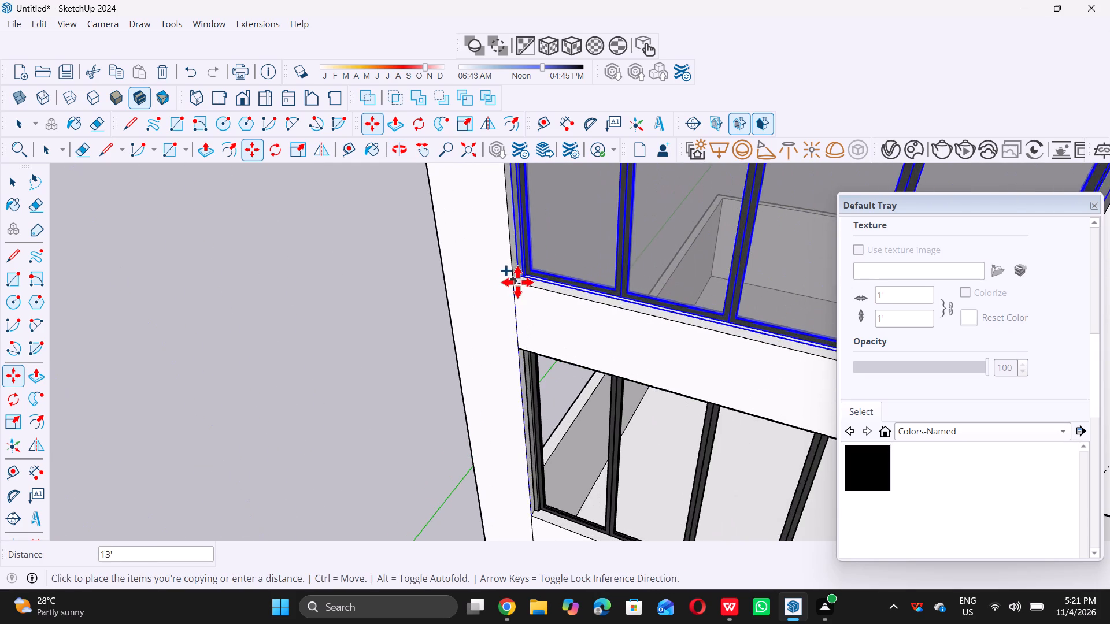
pyautogui.scroll(2, 517, 282)
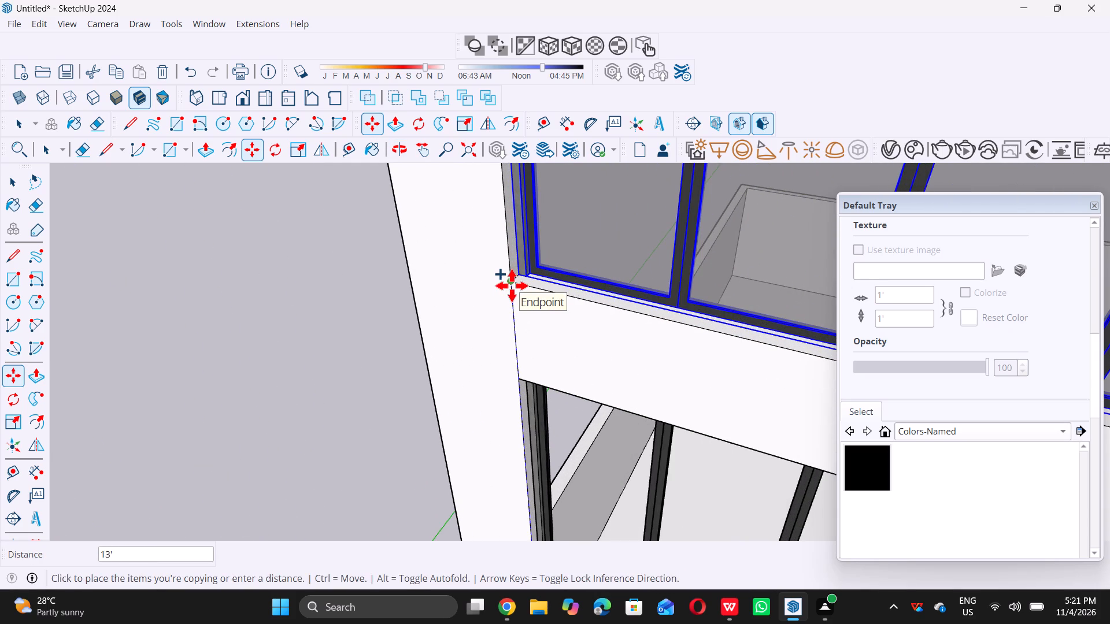
pyautogui.click(512, 285)
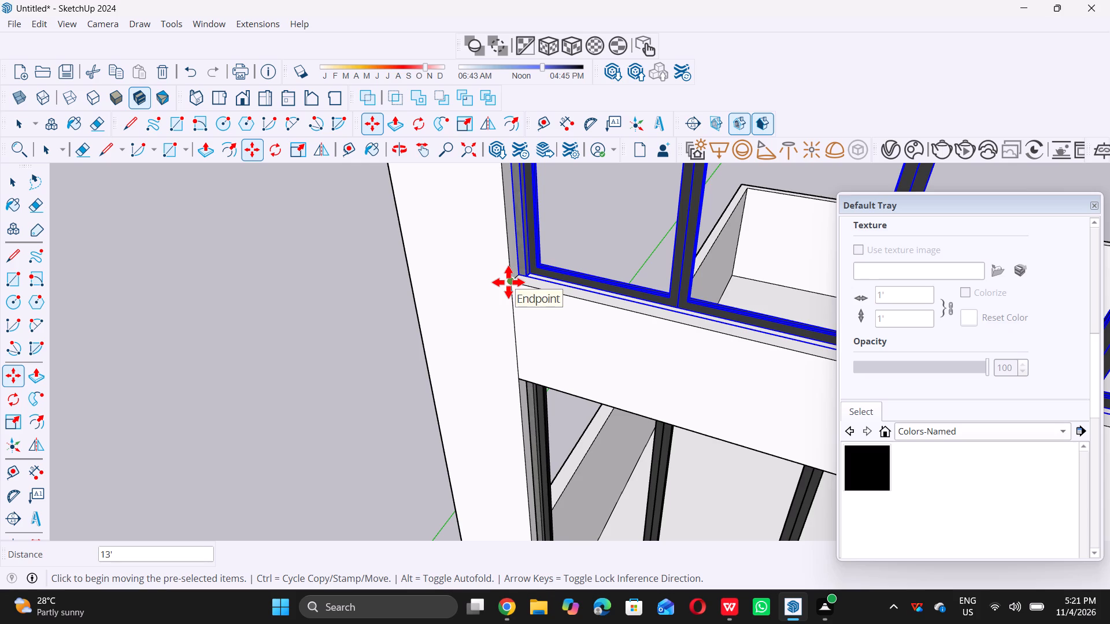
# Copy the new top-storey window 18' along the front into the middle bay, snapping to the pier's lower corner.
pyautogui.doubleClick(508, 282)
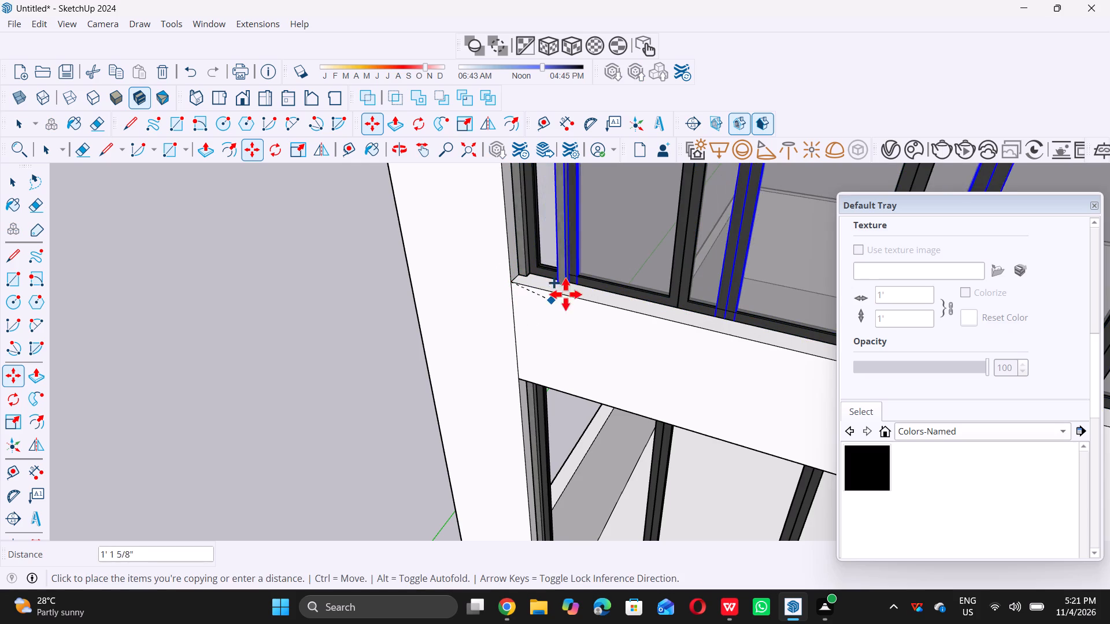
pyautogui.scroll(-20, 1108, 1)
pyautogui.scroll(-6, 1108, 1)
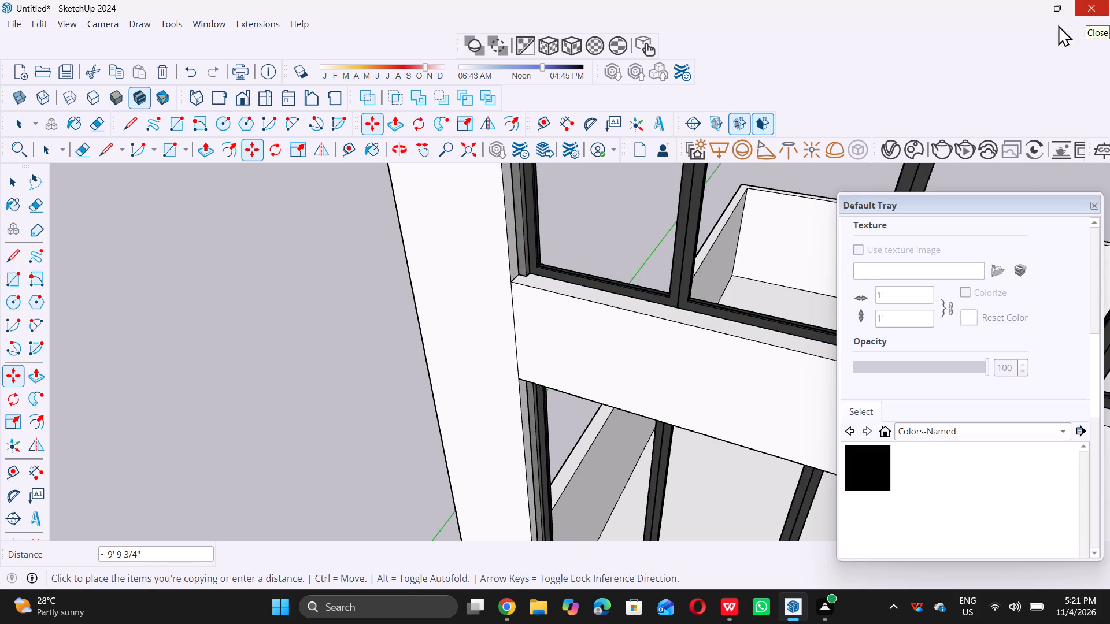
pyautogui.scroll(-10, 589, 300)
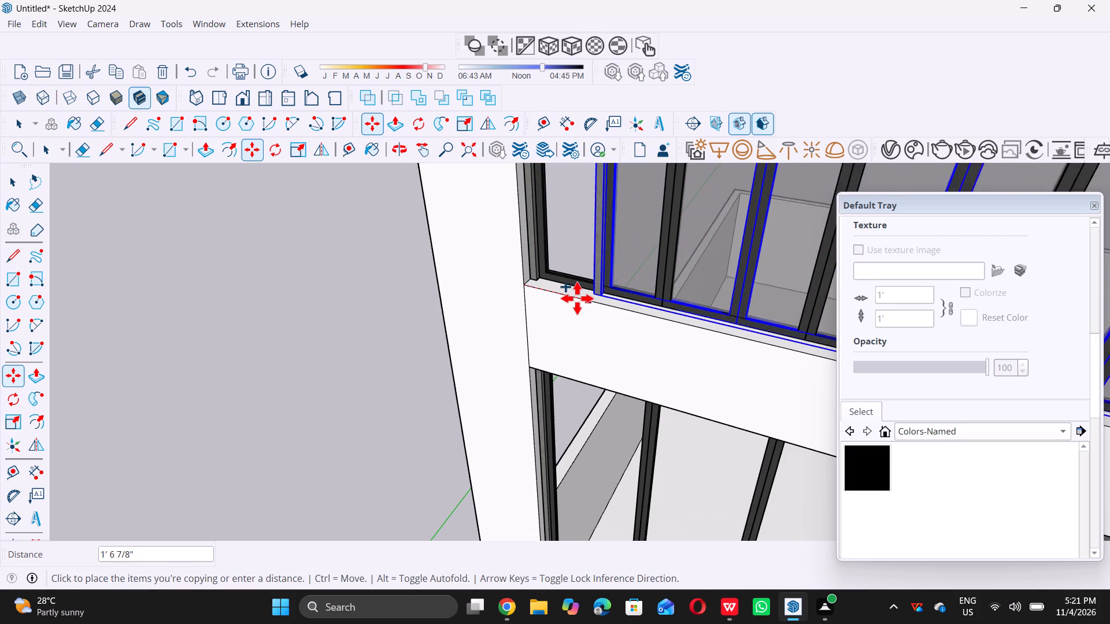
pyautogui.scroll(-20, 577, 298)
pyautogui.scroll(-5, 577, 298)
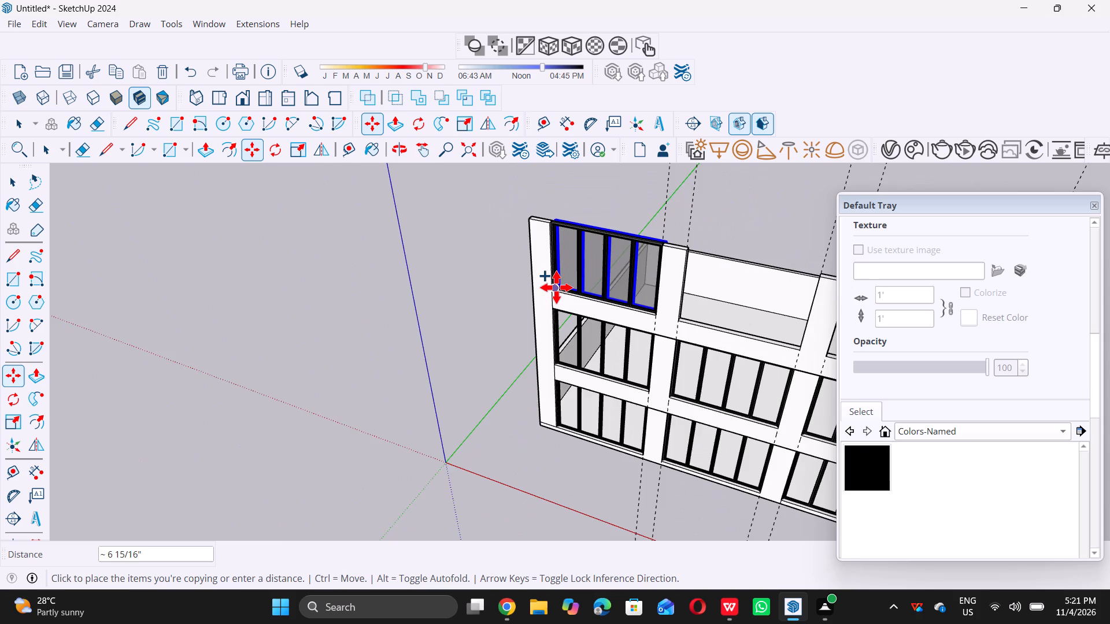
pyautogui.scroll(-5, 556, 287)
pyautogui.scroll(11, 638, 298)
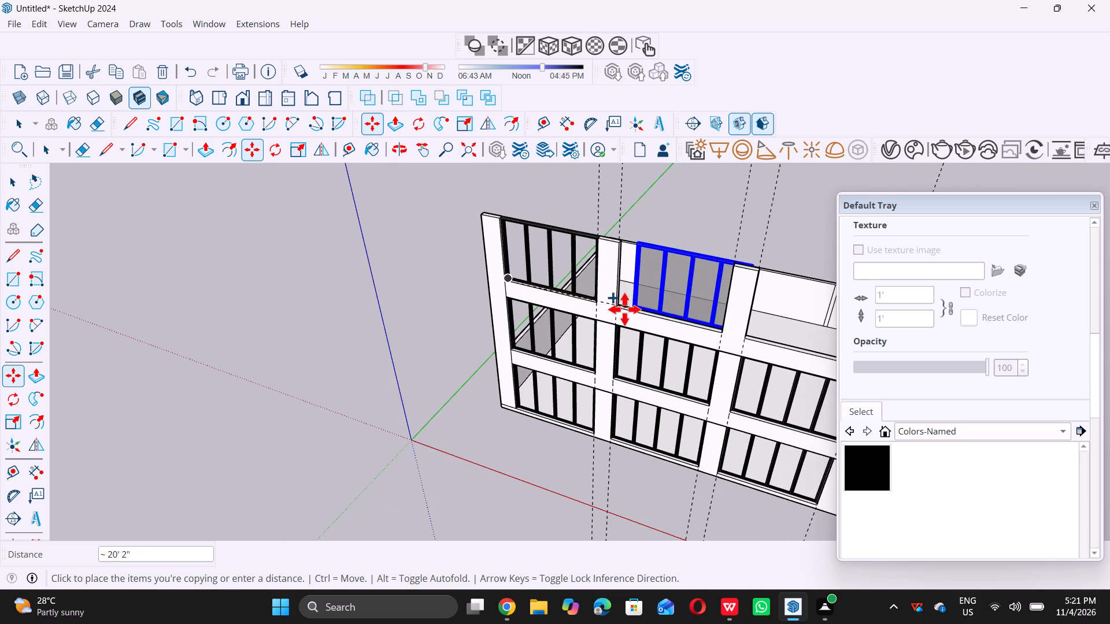
pyautogui.scroll(14, 624, 309)
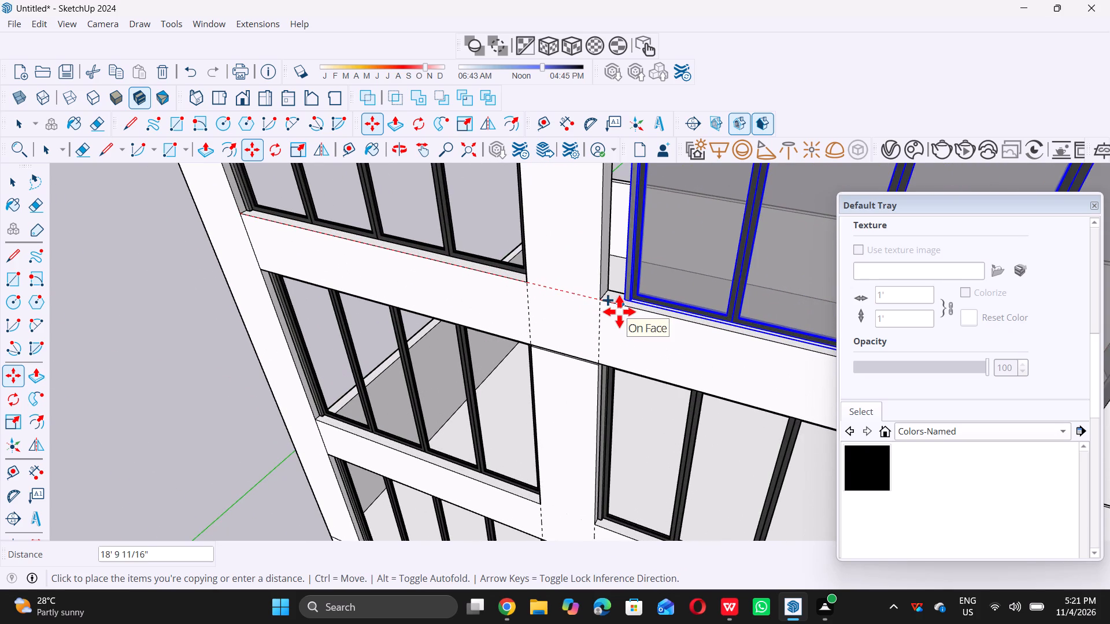
pyautogui.scroll(5, 617, 300)
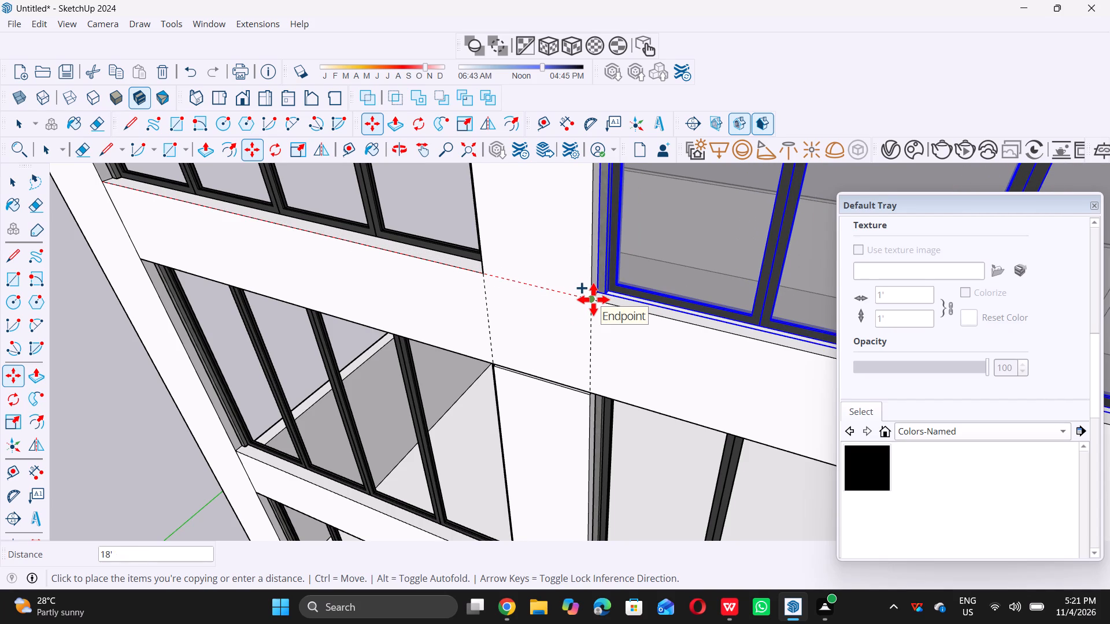
pyautogui.click(593, 299)
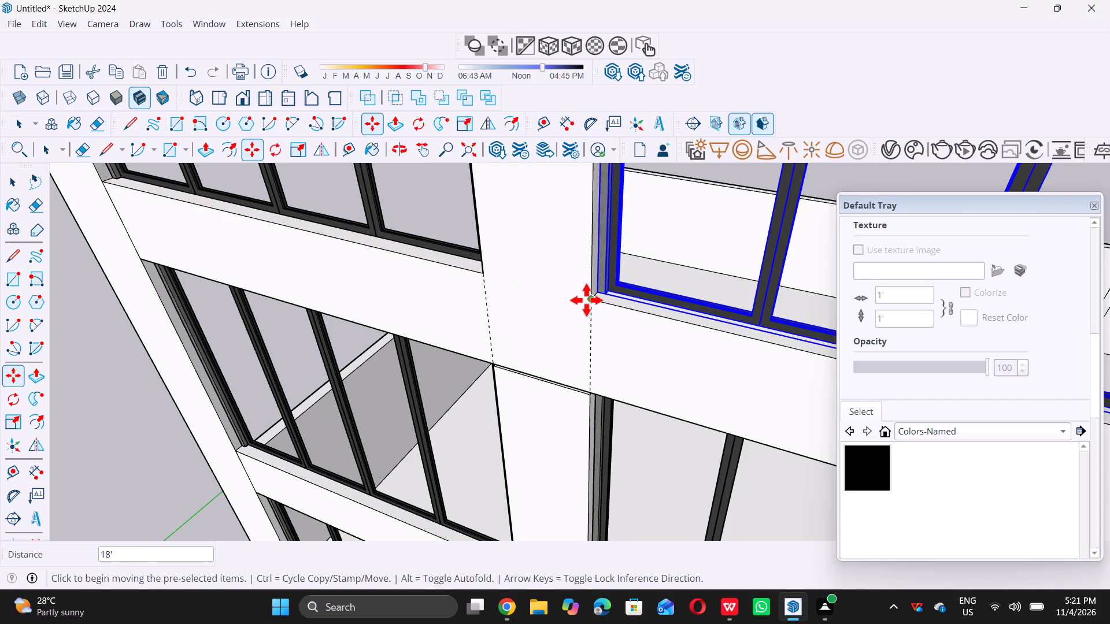
# Copy the middle bay's top-storey window about 18' along the front into the far bay, and clear the selection.
pyautogui.tripleClick(590, 298)
pyautogui.click(590, 298)
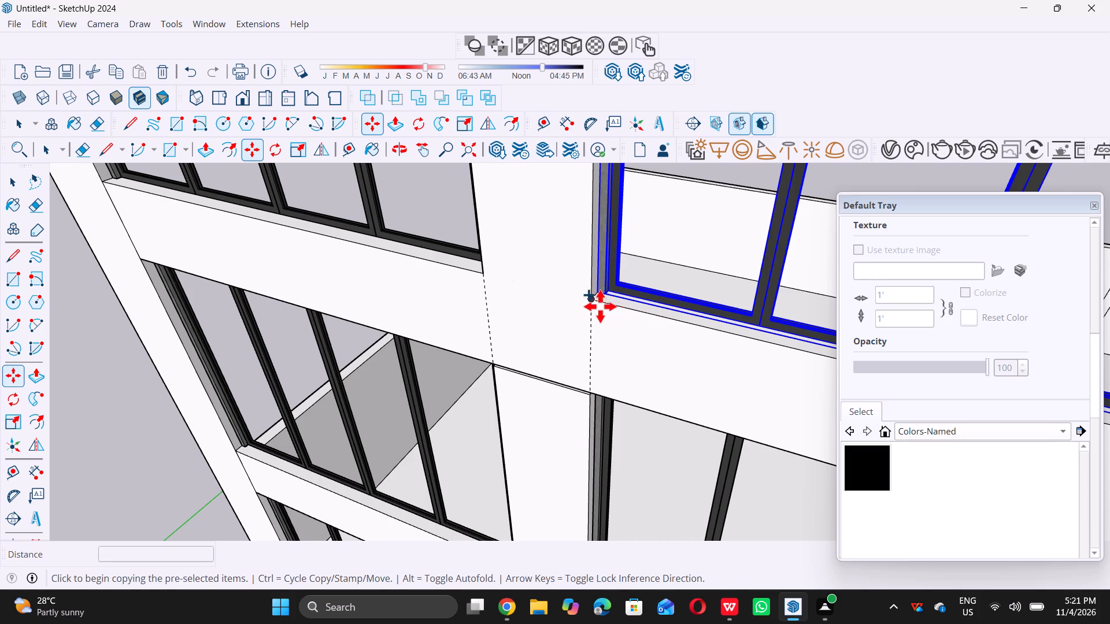
pyautogui.click(594, 301)
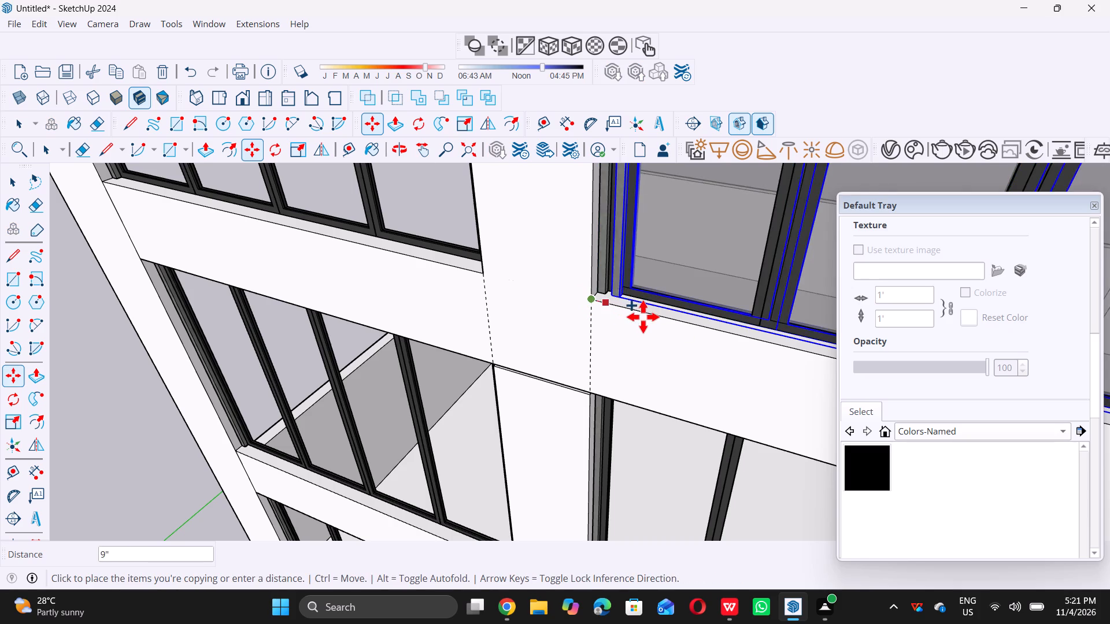
pyautogui.scroll(-20, 643, 321)
pyautogui.scroll(-3, 643, 321)
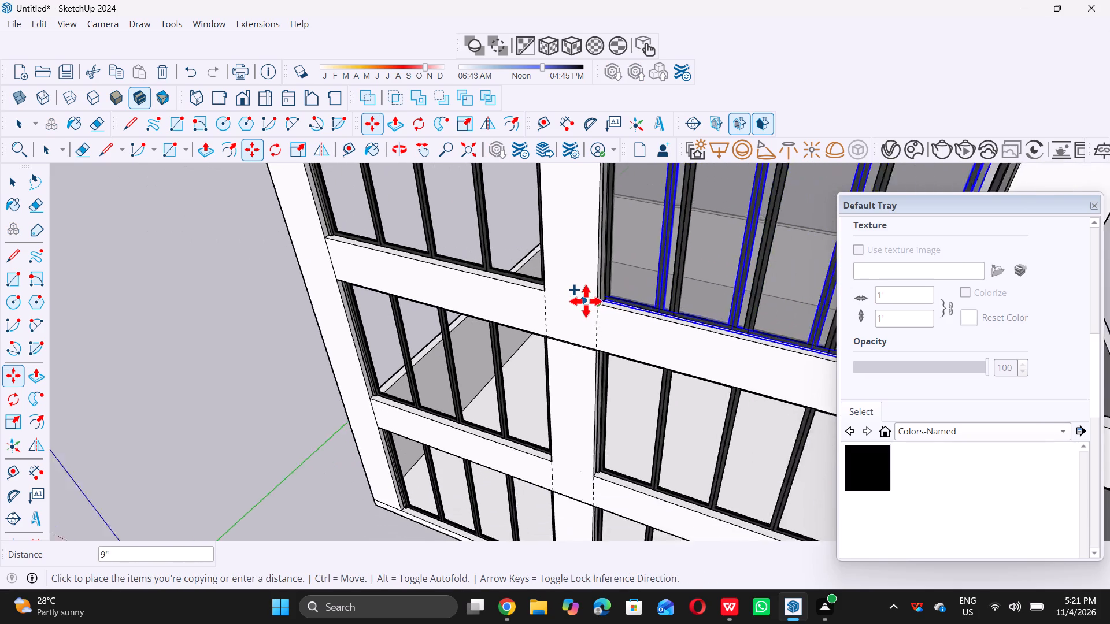
pyautogui.scroll(-8, 586, 301)
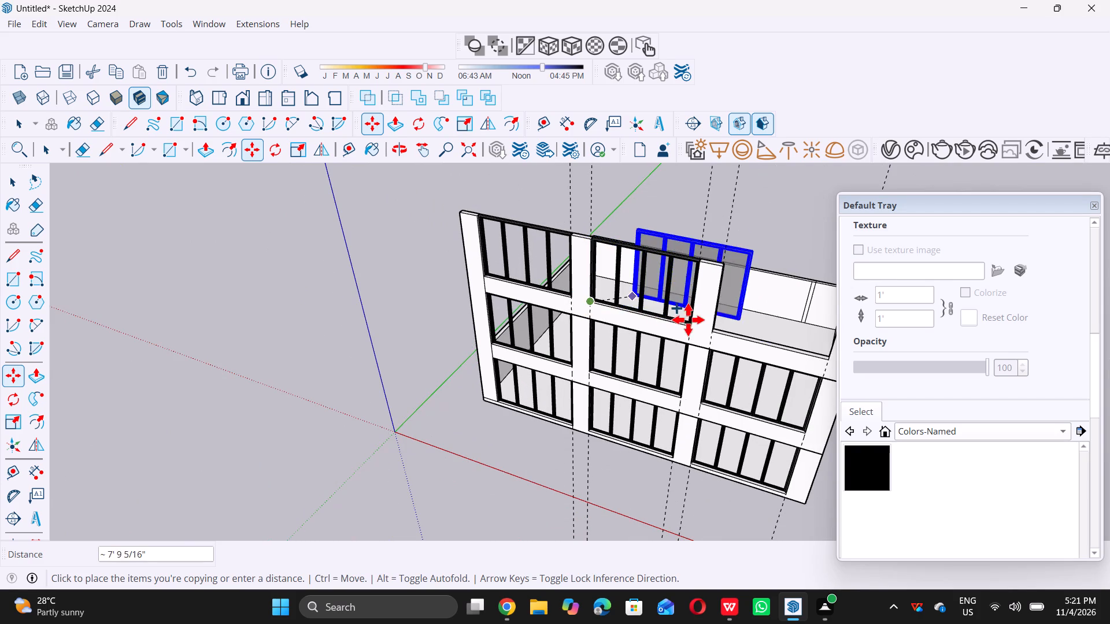
pyautogui.scroll(-6, 713, 326)
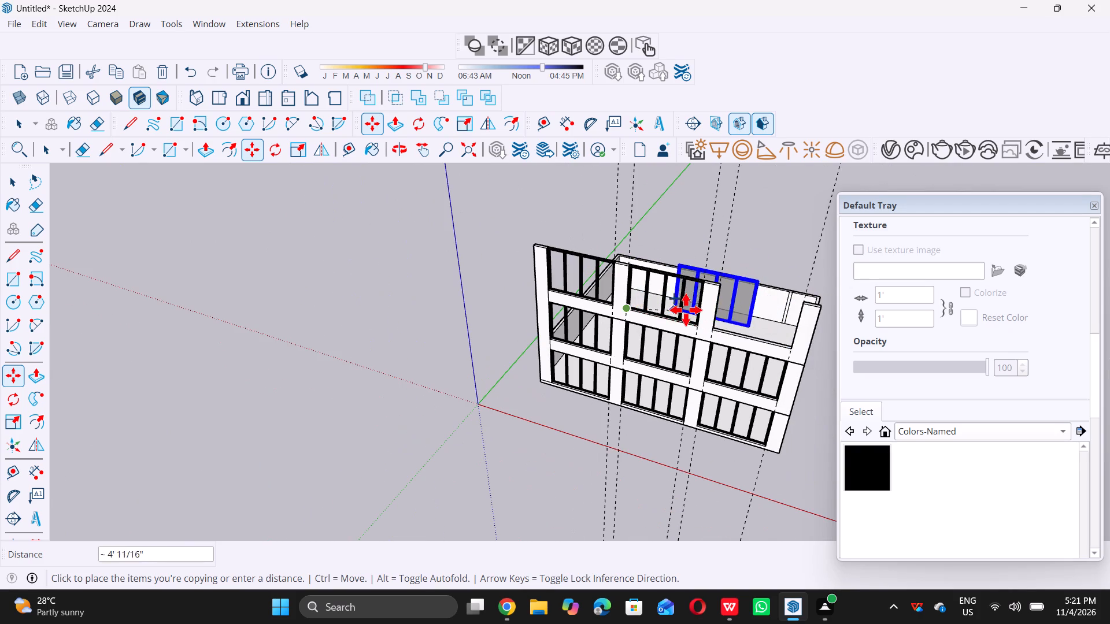
pyautogui.moveTo(731, 324); pyautogui.dragTo(723, 329, button='middle')
pyautogui.moveTo(723, 329); pyautogui.dragTo(713, 337, button='middle')
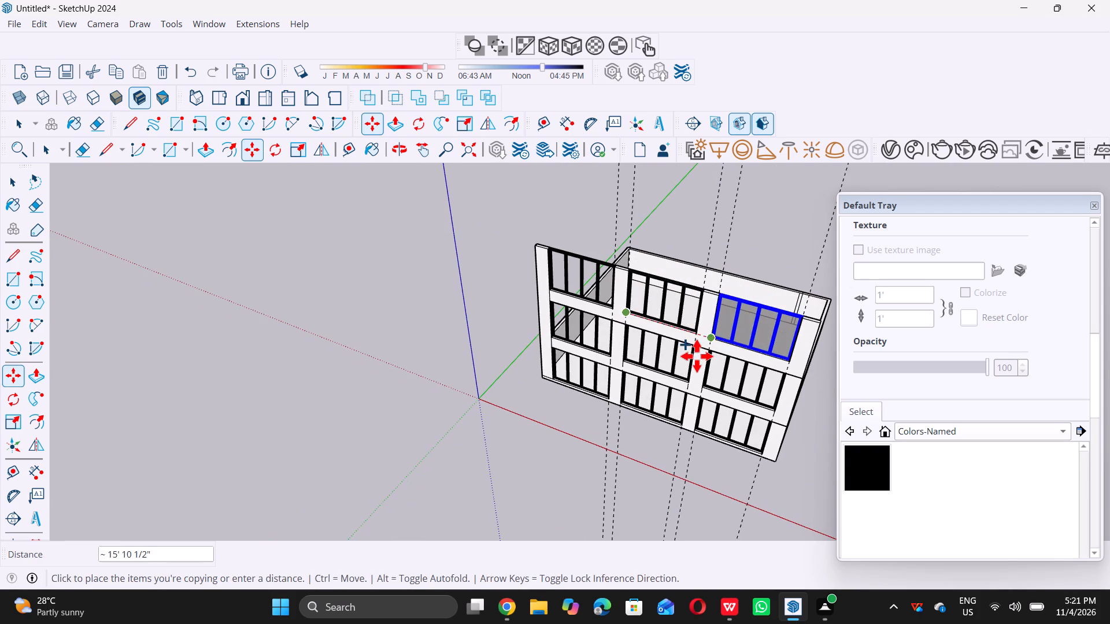
pyautogui.scroll(12, 697, 356)
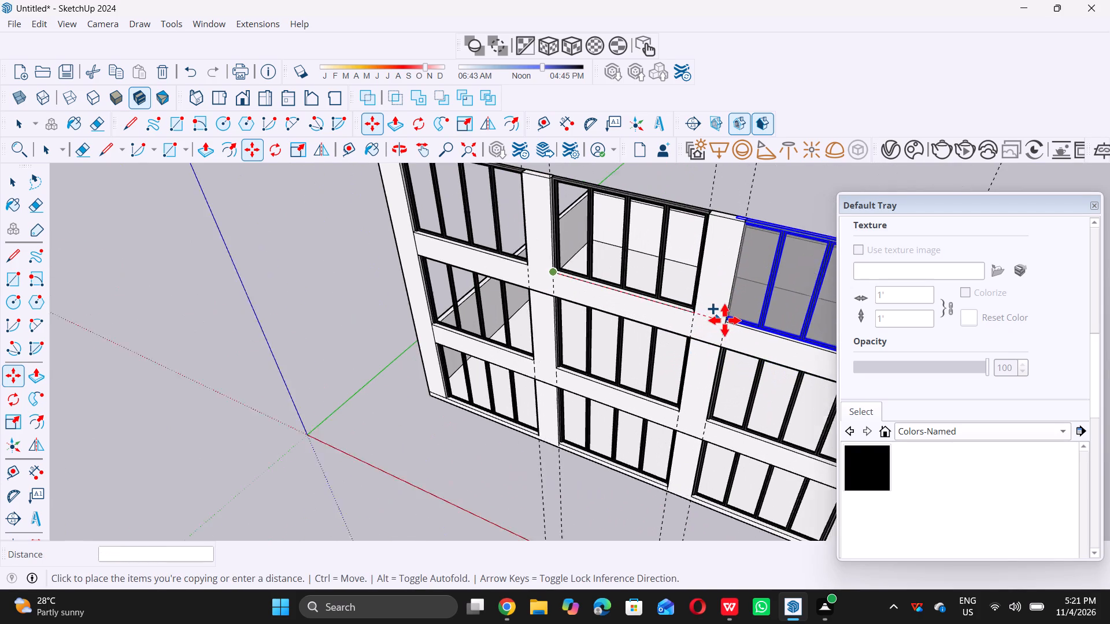
pyautogui.scroll(14, 725, 321)
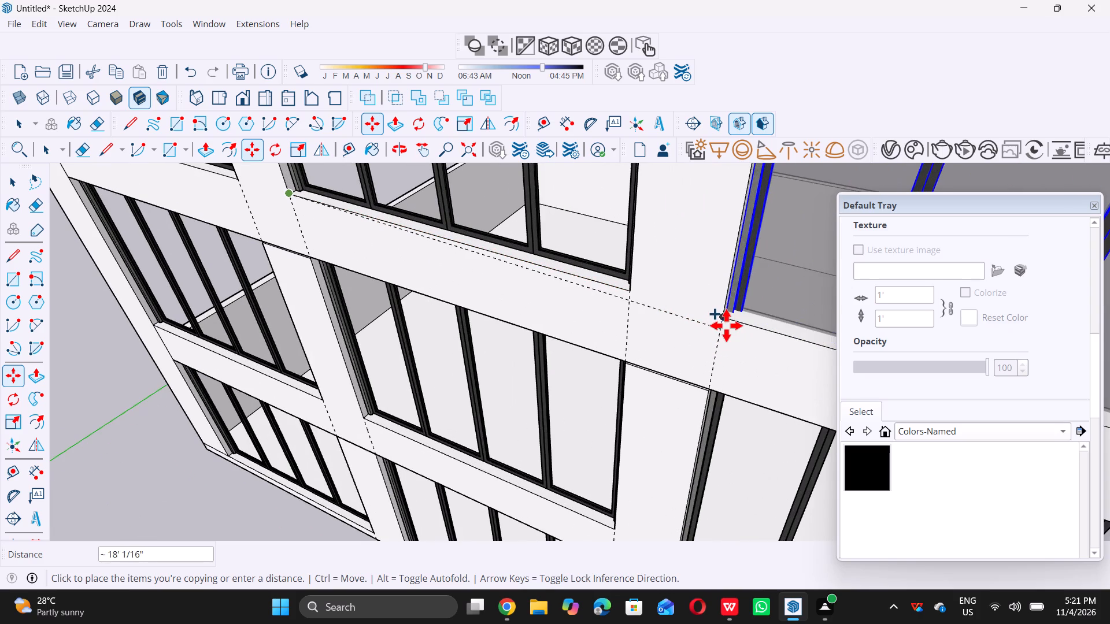
pyautogui.click(727, 318)
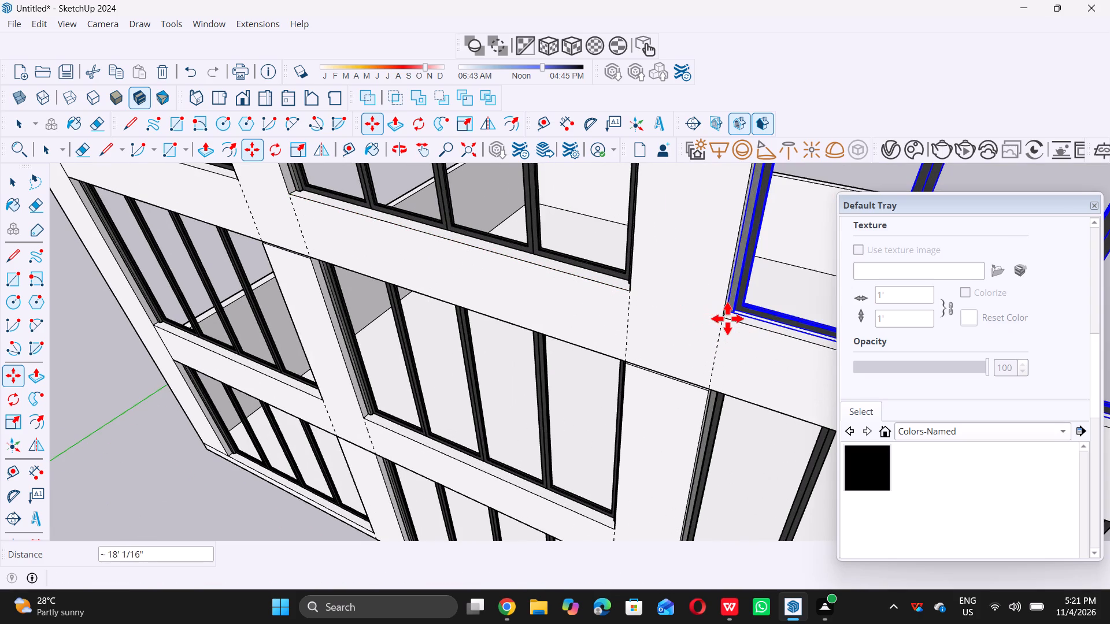
pyautogui.press('space')
pyautogui.scroll(-17, 724, 318)
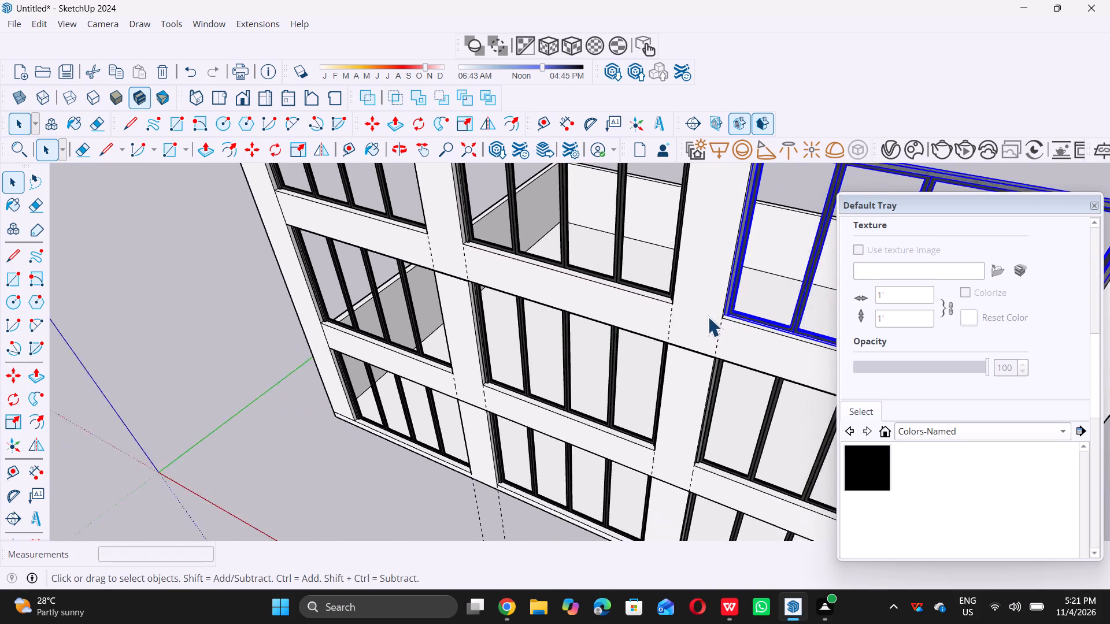
pyautogui.scroll(-18, 708, 317)
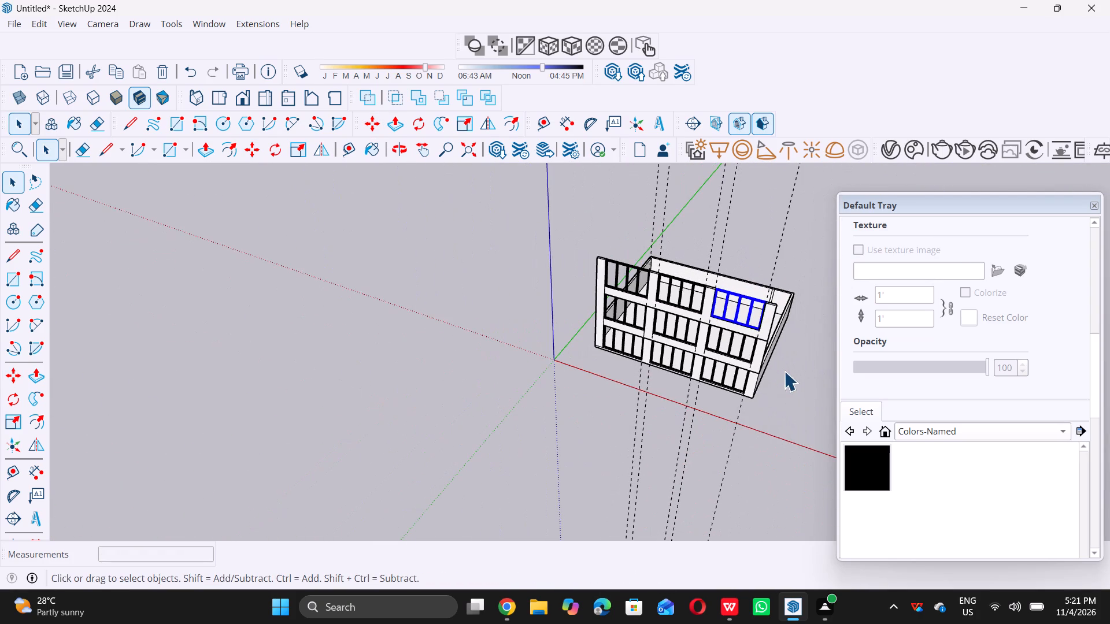
pyautogui.tripleClick(784, 371)
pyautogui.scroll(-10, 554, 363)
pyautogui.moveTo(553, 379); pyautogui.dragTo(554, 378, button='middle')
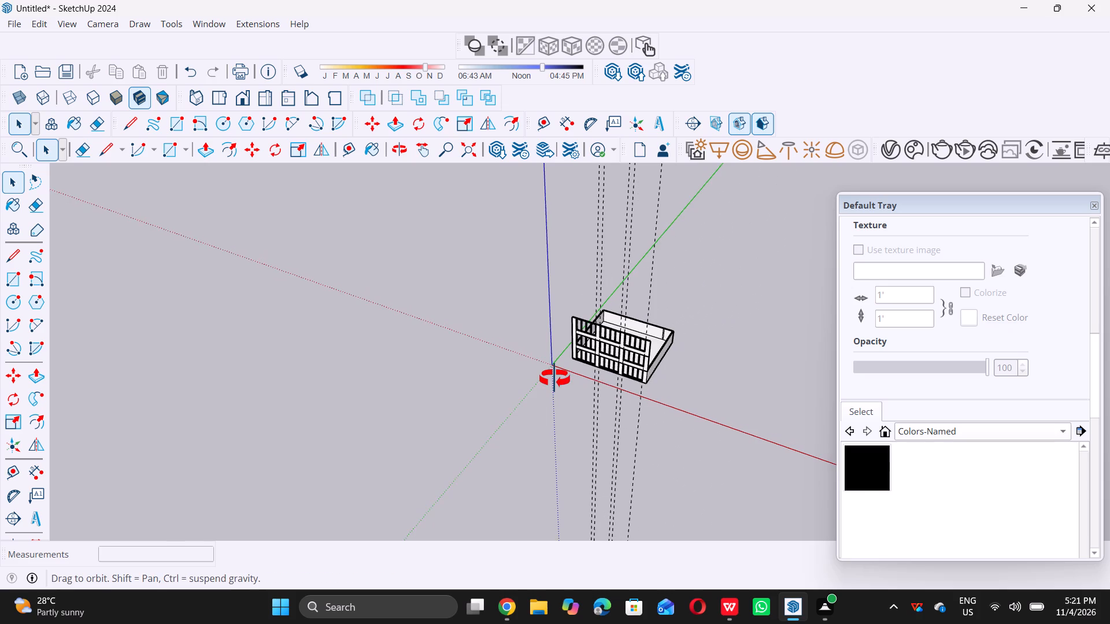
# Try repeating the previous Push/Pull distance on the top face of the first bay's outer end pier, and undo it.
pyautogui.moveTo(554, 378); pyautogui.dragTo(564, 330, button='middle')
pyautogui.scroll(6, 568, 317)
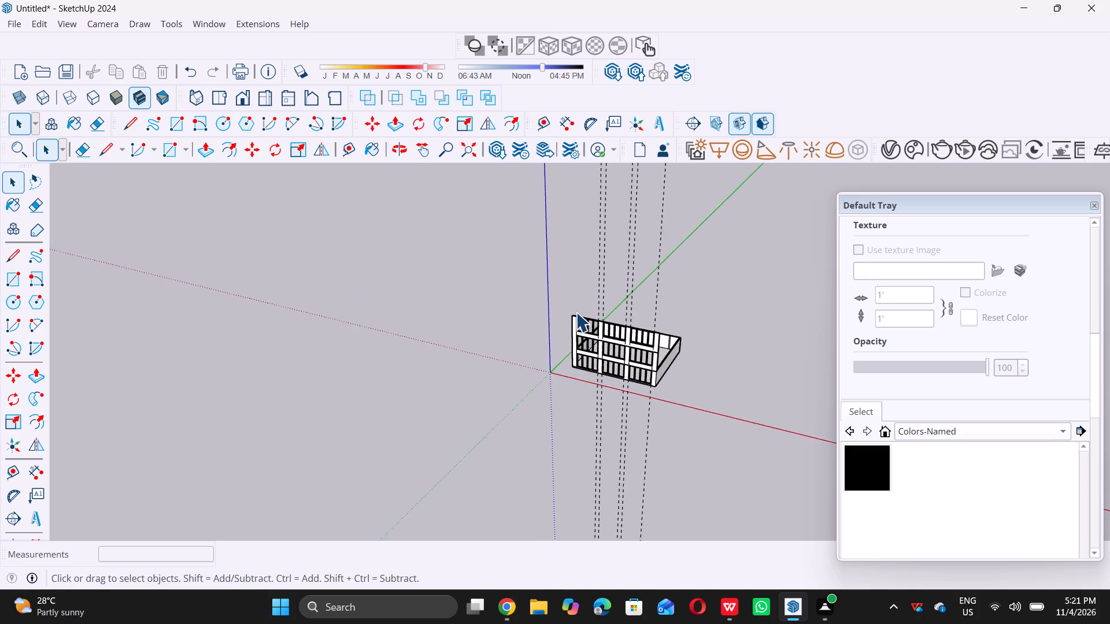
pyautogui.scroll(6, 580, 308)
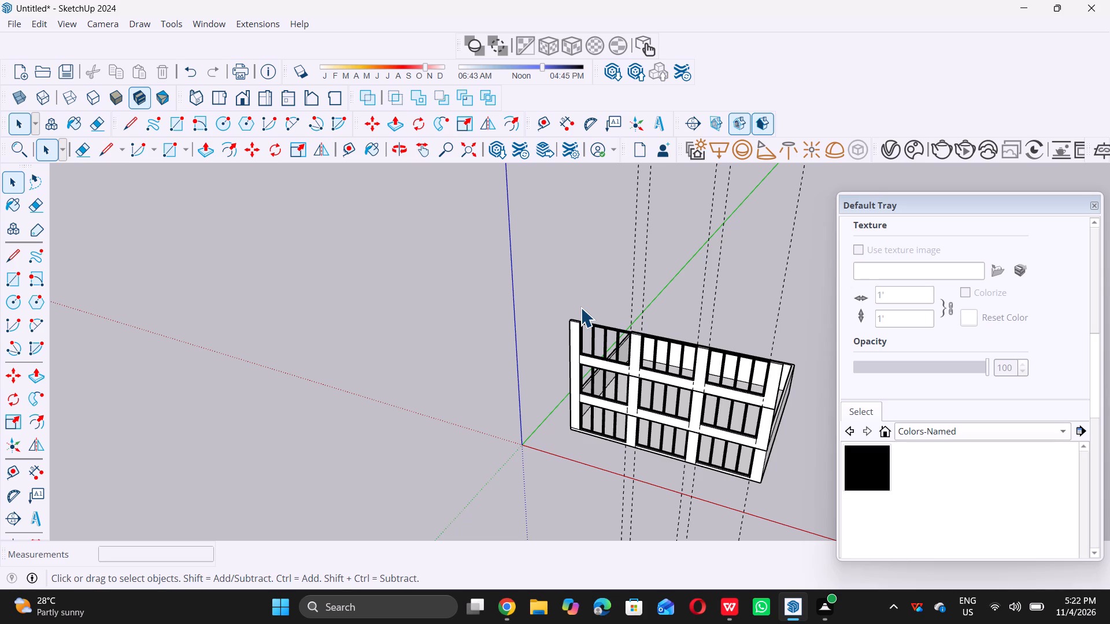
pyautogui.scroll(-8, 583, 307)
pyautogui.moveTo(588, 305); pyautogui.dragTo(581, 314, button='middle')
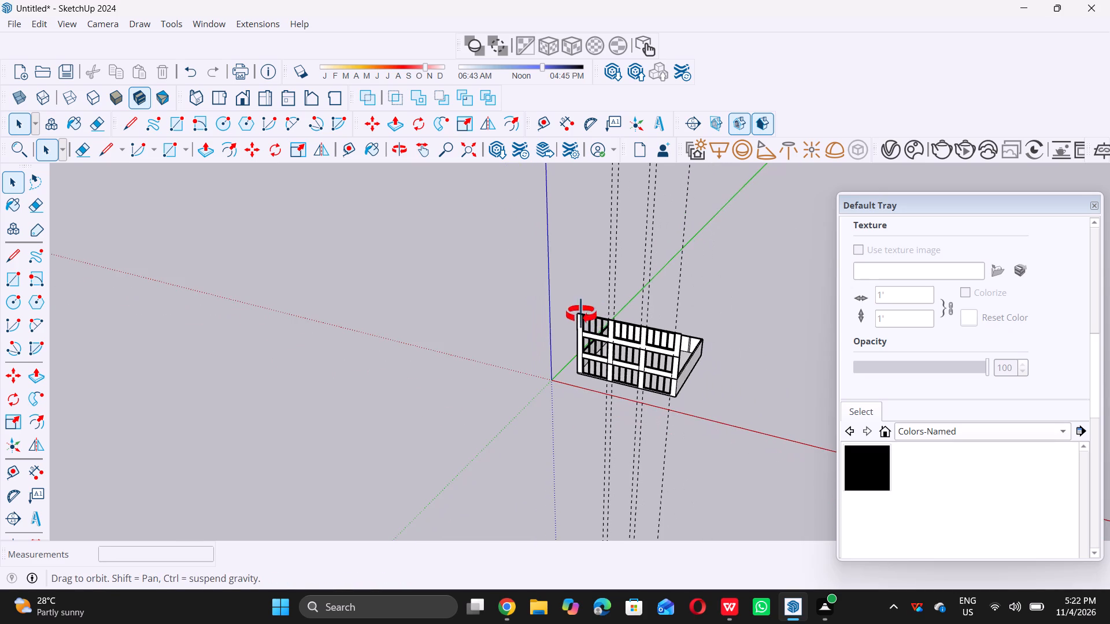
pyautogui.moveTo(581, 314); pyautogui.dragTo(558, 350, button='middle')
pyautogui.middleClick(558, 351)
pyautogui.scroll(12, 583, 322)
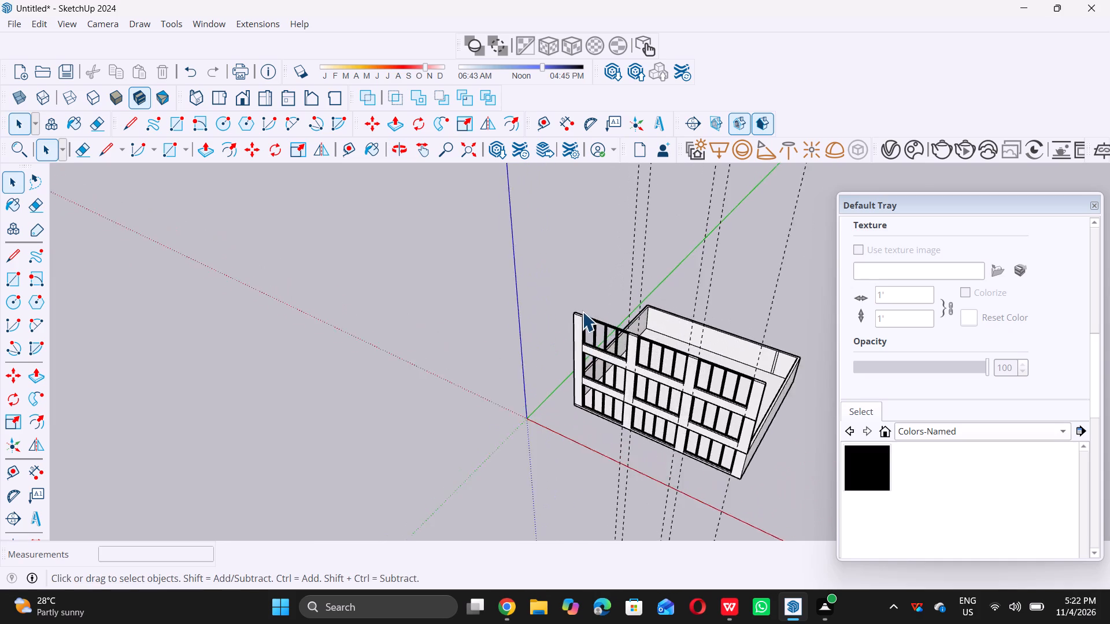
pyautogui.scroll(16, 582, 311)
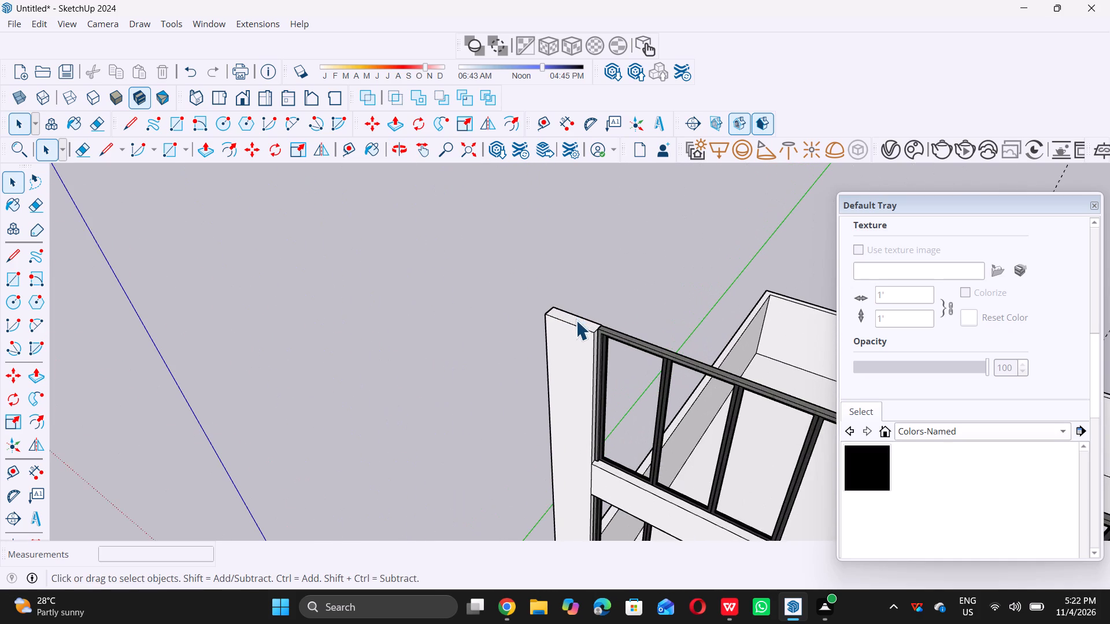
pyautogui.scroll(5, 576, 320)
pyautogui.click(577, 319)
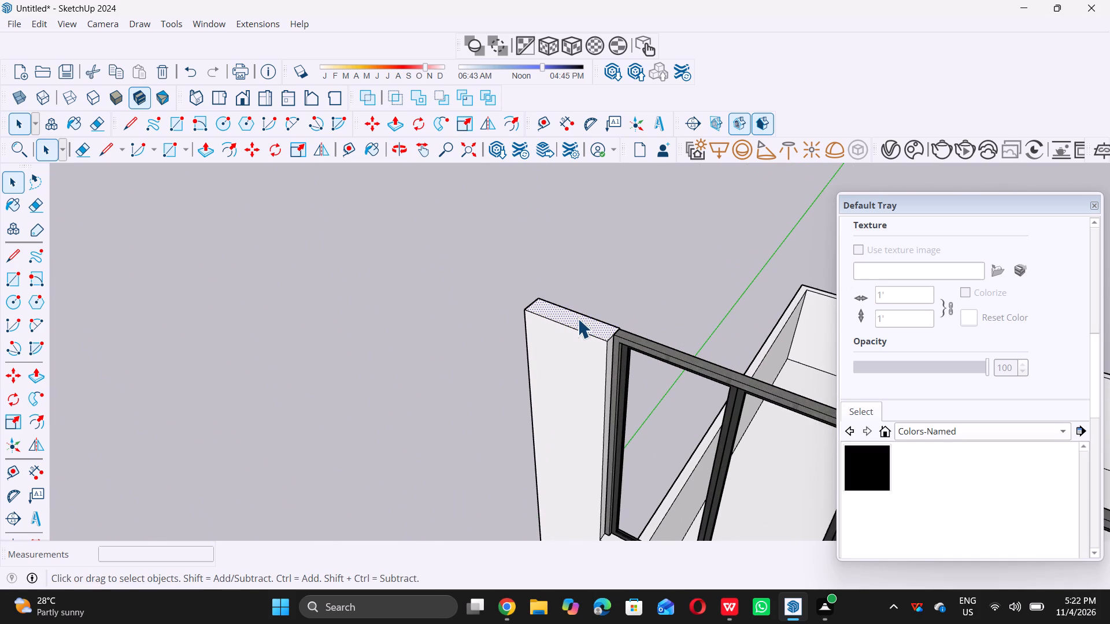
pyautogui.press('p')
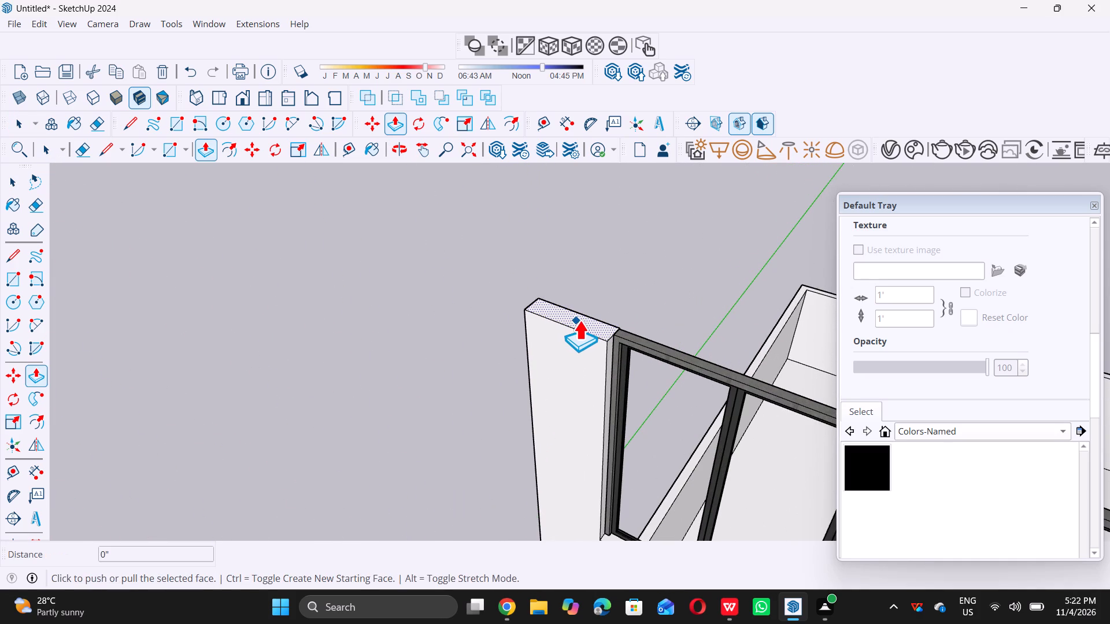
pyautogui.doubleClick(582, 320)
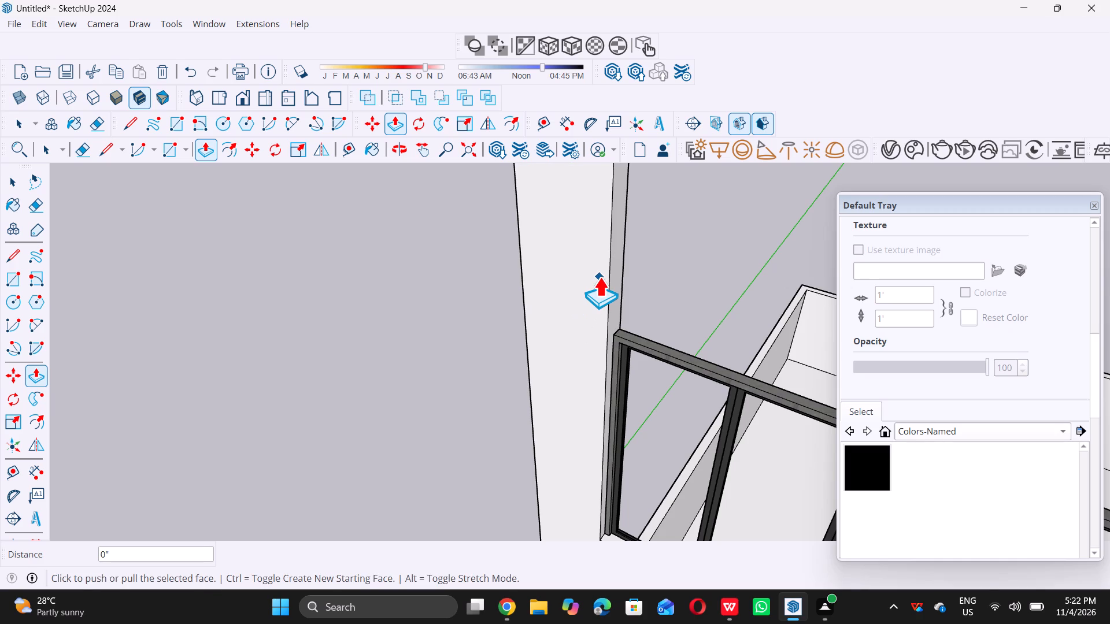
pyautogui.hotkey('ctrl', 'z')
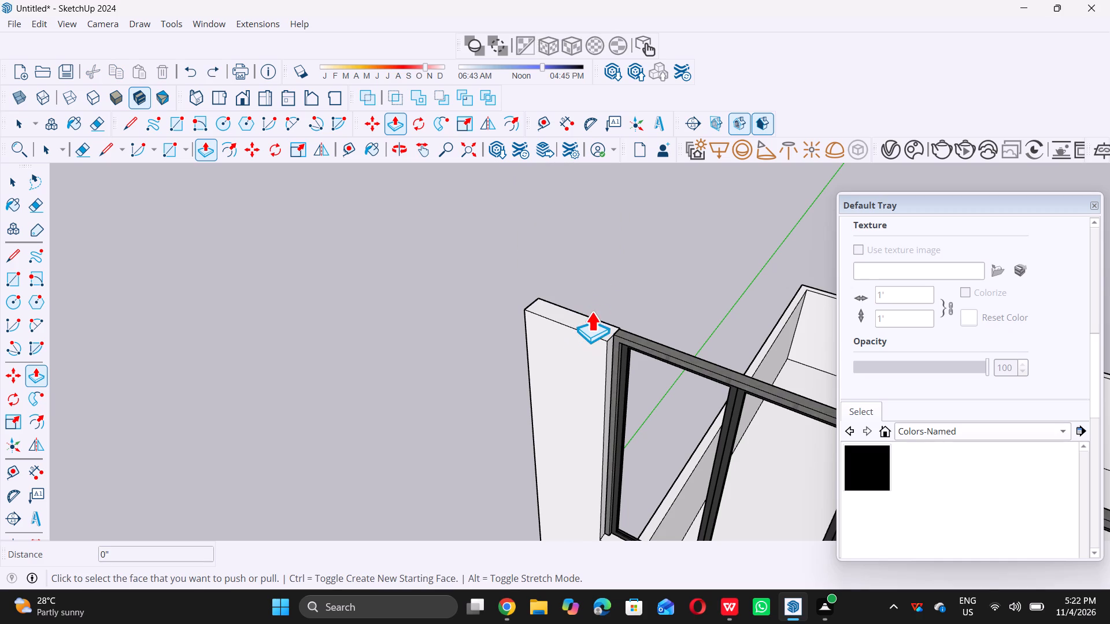
# Push/Pull the top face of the first bay's outer end pier up 3'.
pyautogui.click(583, 319)
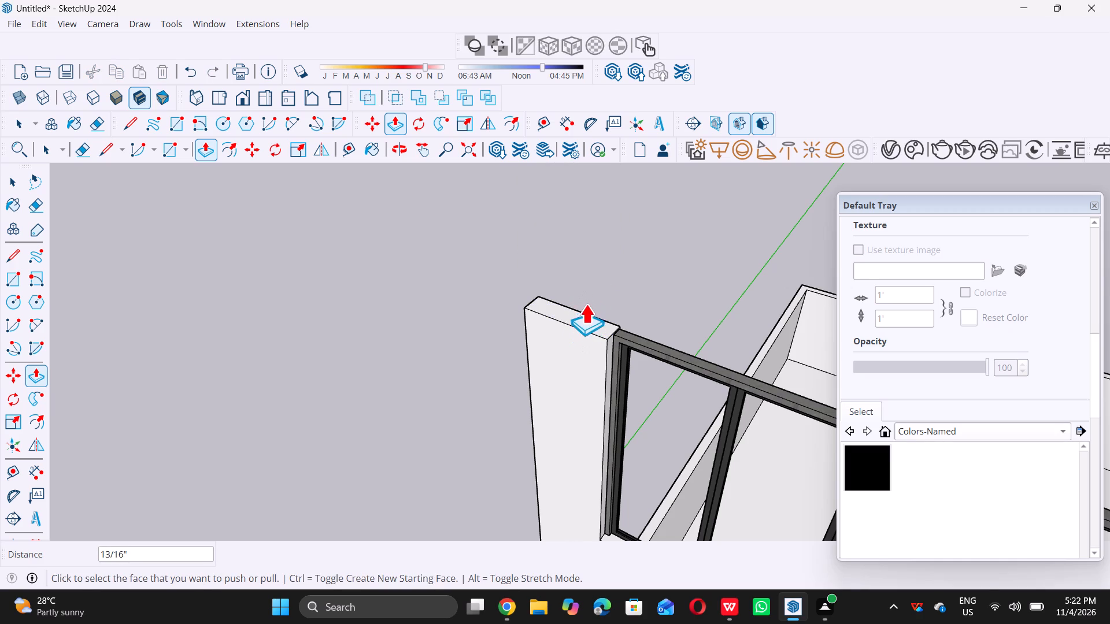
pyautogui.click(584, 316)
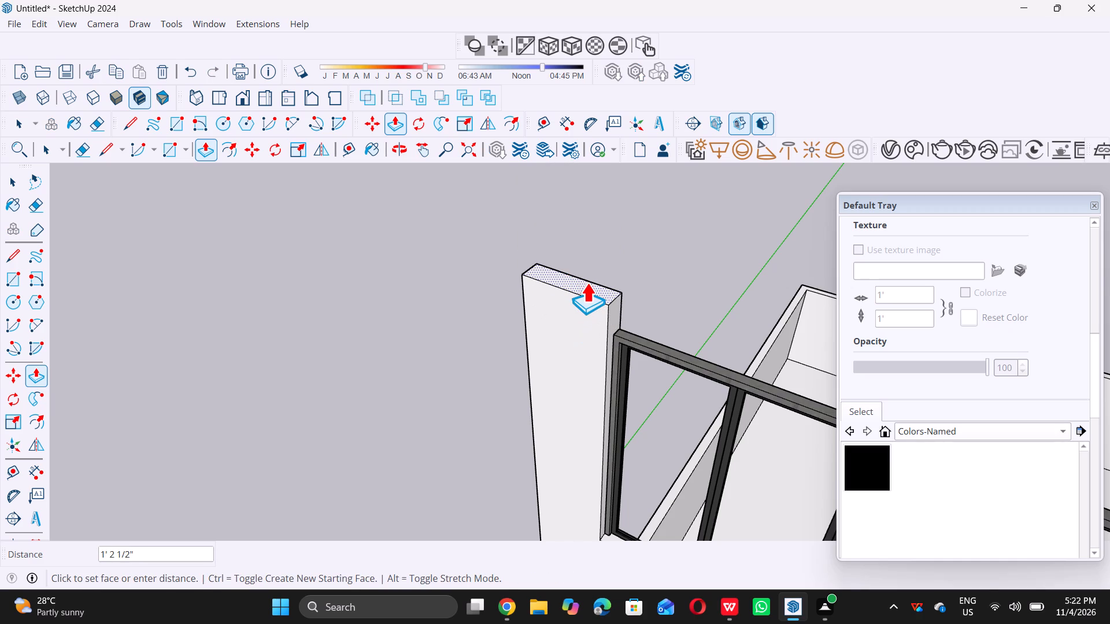
pyautogui.press('3')
pyautogui.press("'")
pyautogui.press('Return')
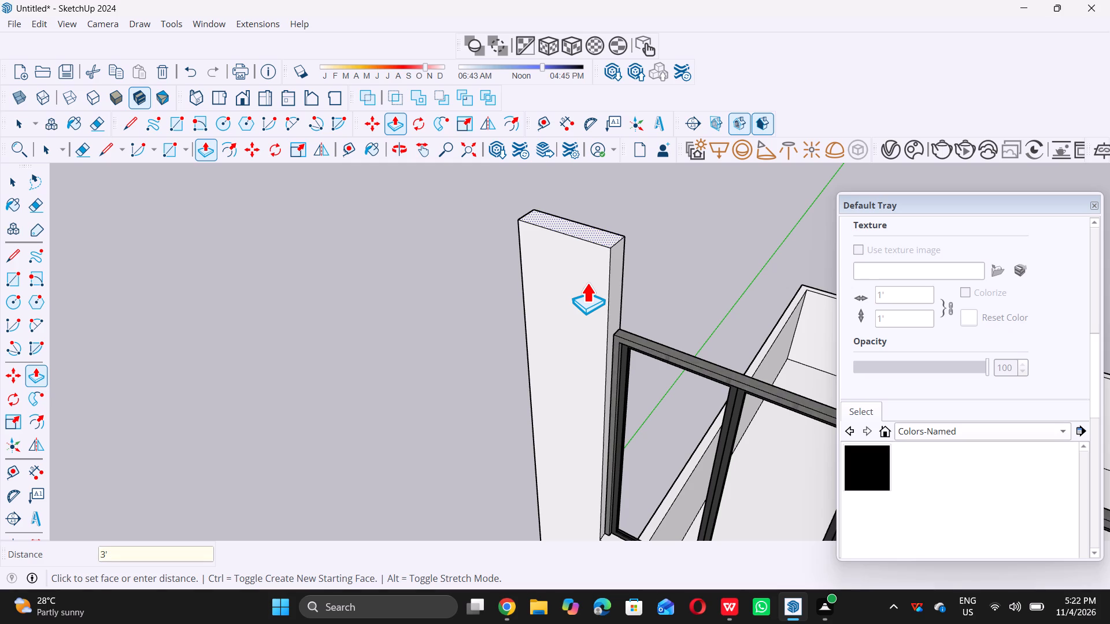
pyautogui.press('space')
# Draw a 9" line across the raised end pier's inner side face, just above the top of the window frame.
pyautogui.moveTo(605, 292); pyautogui.dragTo(572, 294, button='middle')
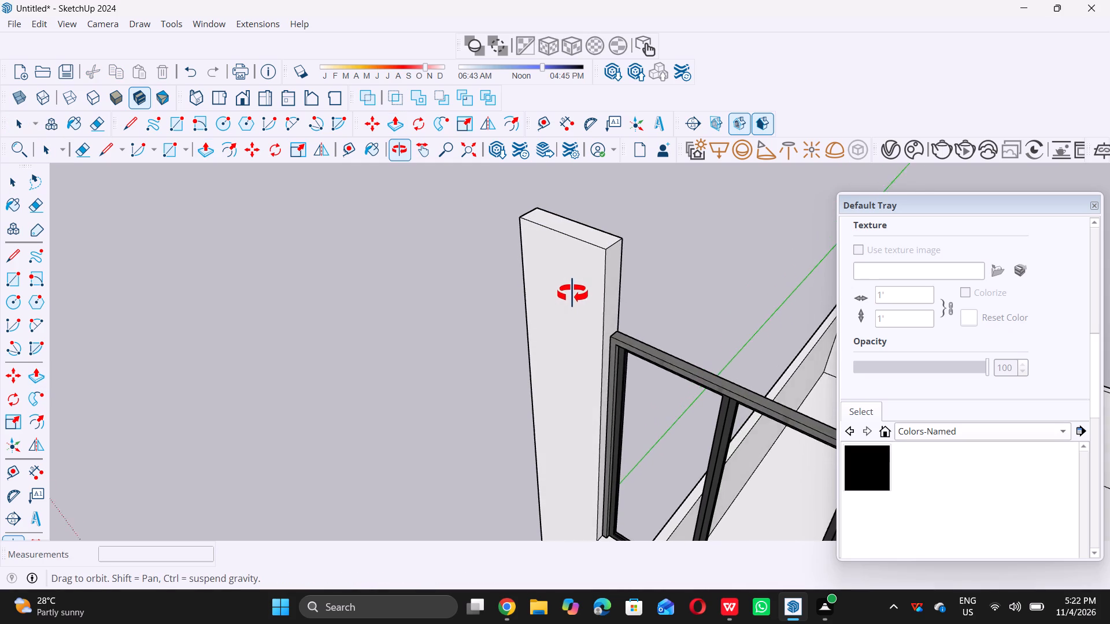
pyautogui.moveTo(572, 294); pyautogui.dragTo(571, 294, button='middle')
pyautogui.scroll(7, 571, 294)
pyautogui.scroll(7, 644, 366)
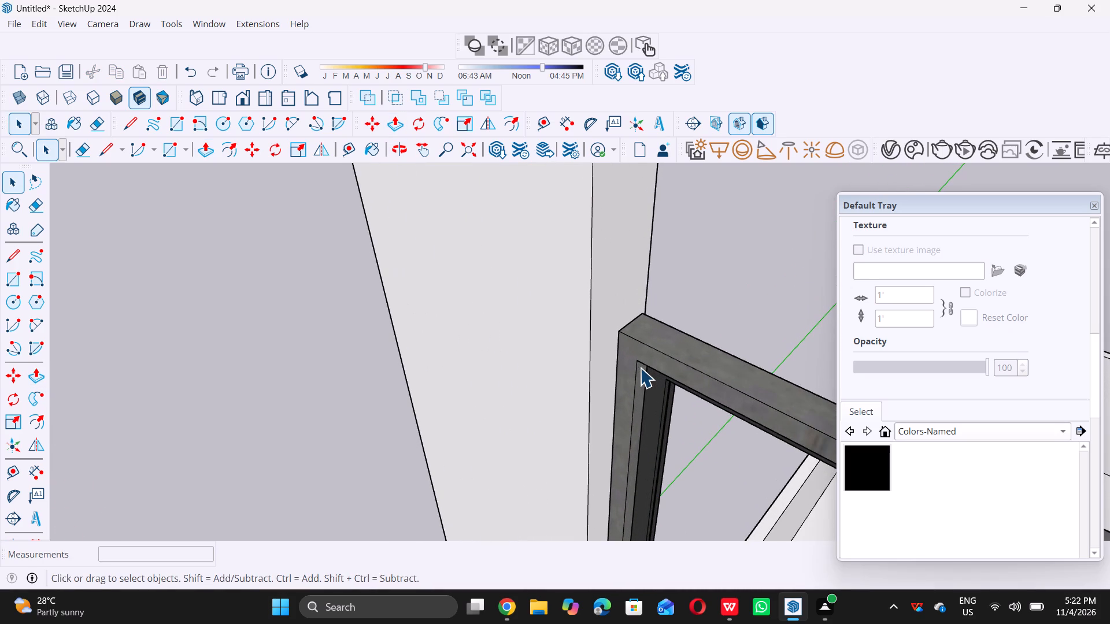
pyautogui.press('l')
pyautogui.scroll(4, 592, 332)
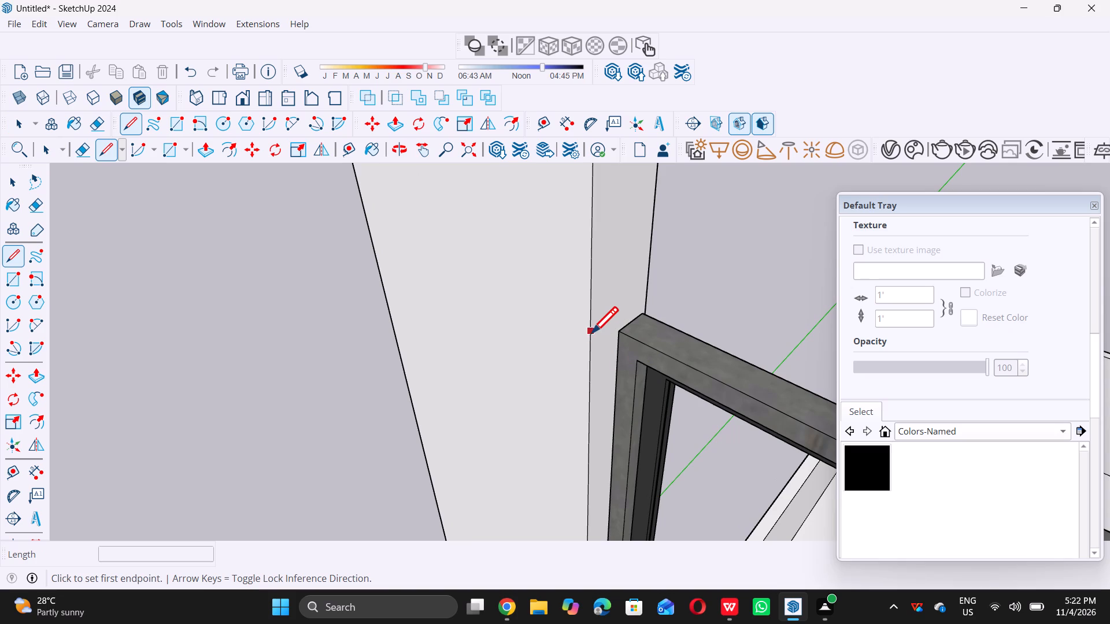
pyautogui.click(590, 335)
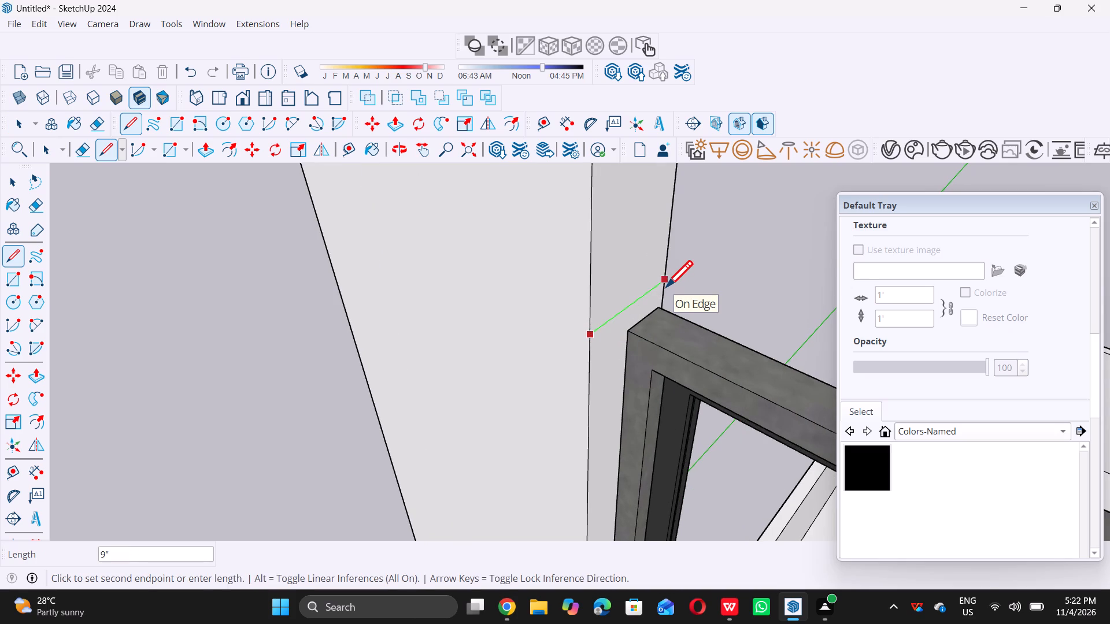
pyautogui.press('space')
pyautogui.press('l')
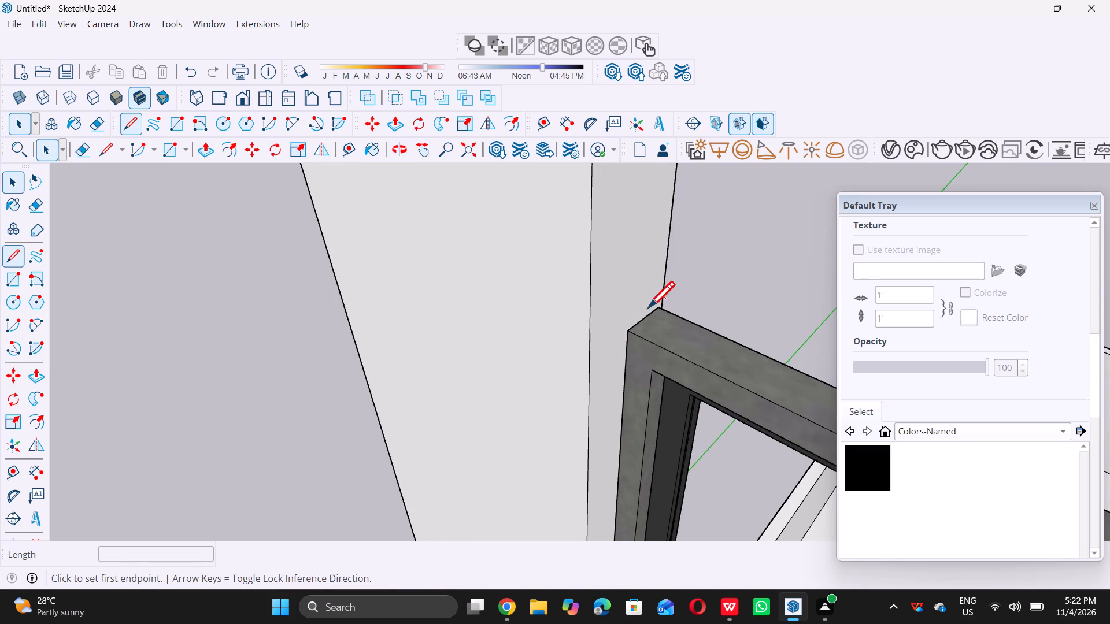
pyautogui.scroll(4, 612, 335)
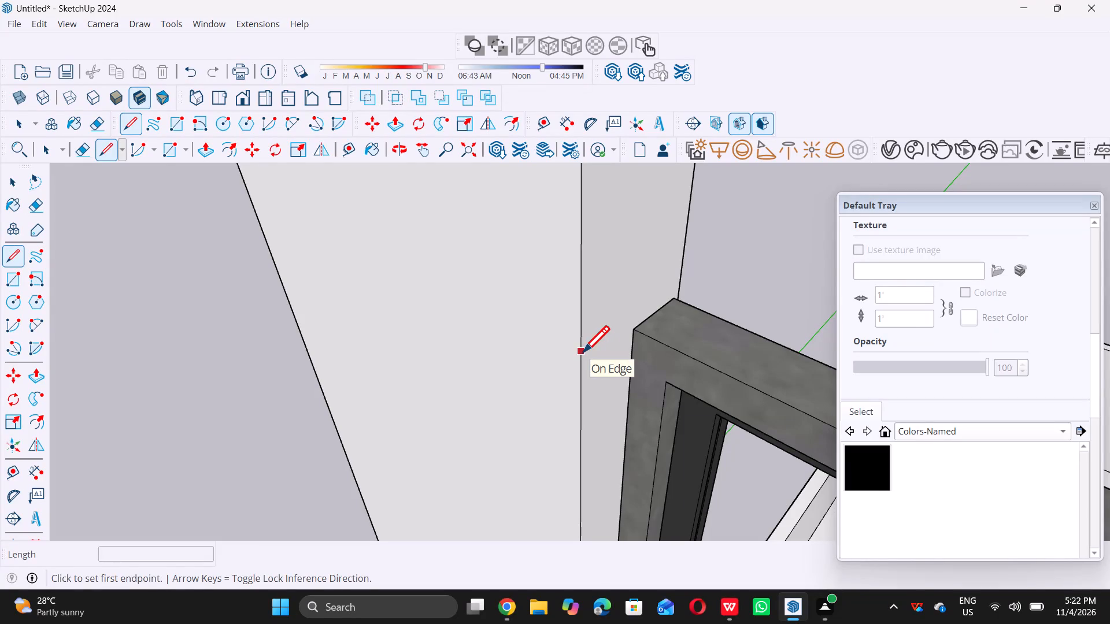
pyautogui.click(582, 352)
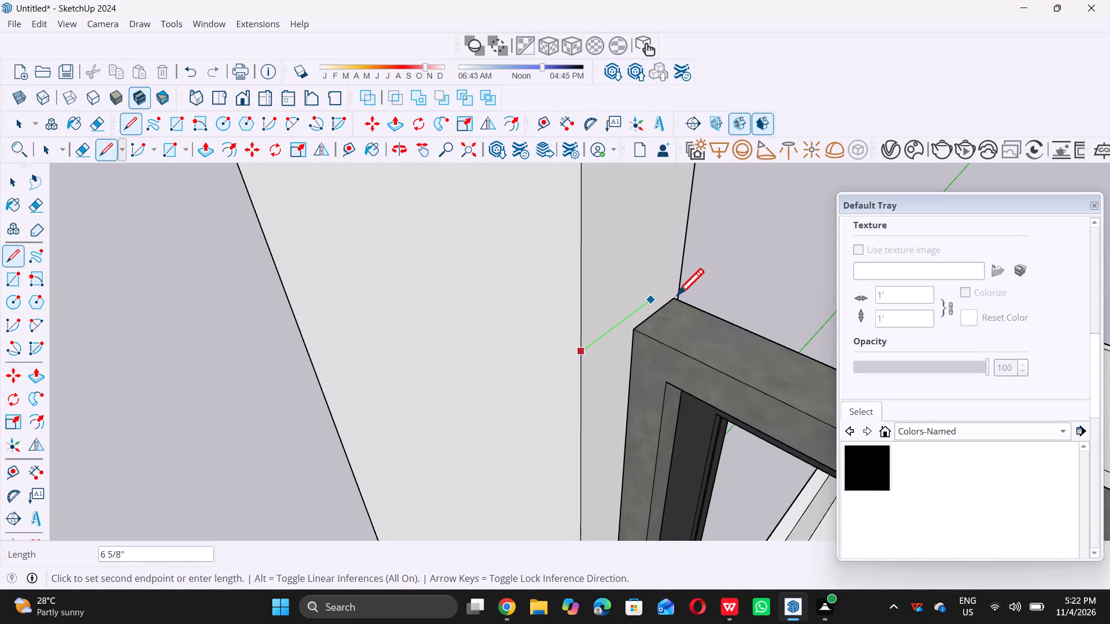
pyautogui.click(682, 281)
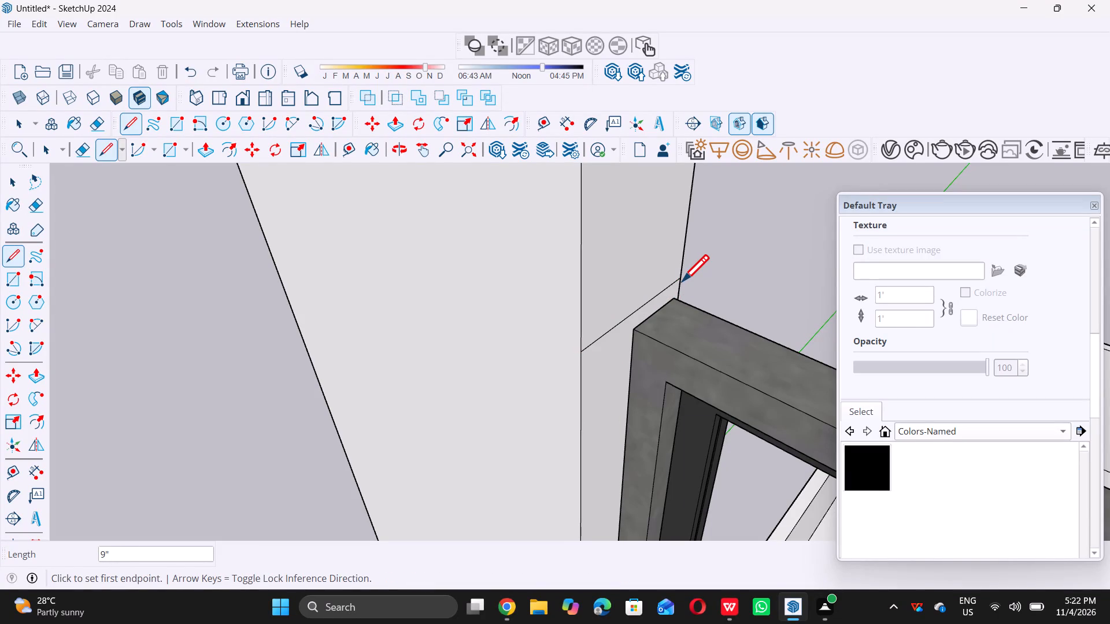
pyautogui.press('space')
# Push/Pull the end pier's inner side face above the new line about 54' along the front, over all three bays to the far end pier.
pyautogui.scroll(-20, 661, 291)
pyautogui.scroll(-8, 661, 291)
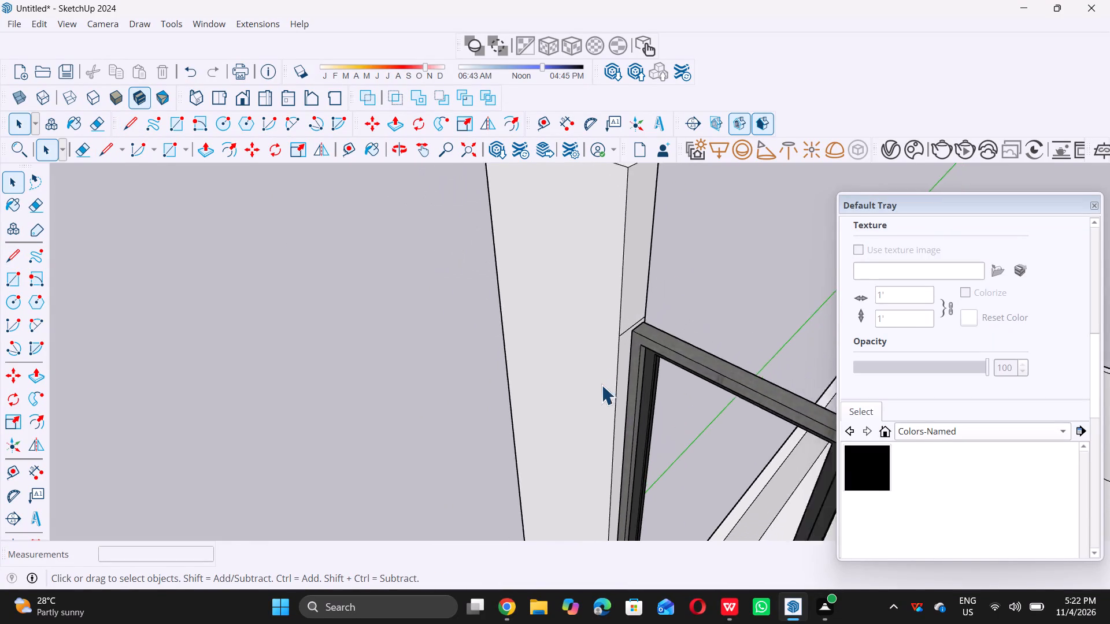
pyautogui.scroll(-6, 601, 385)
pyautogui.scroll(4, 619, 348)
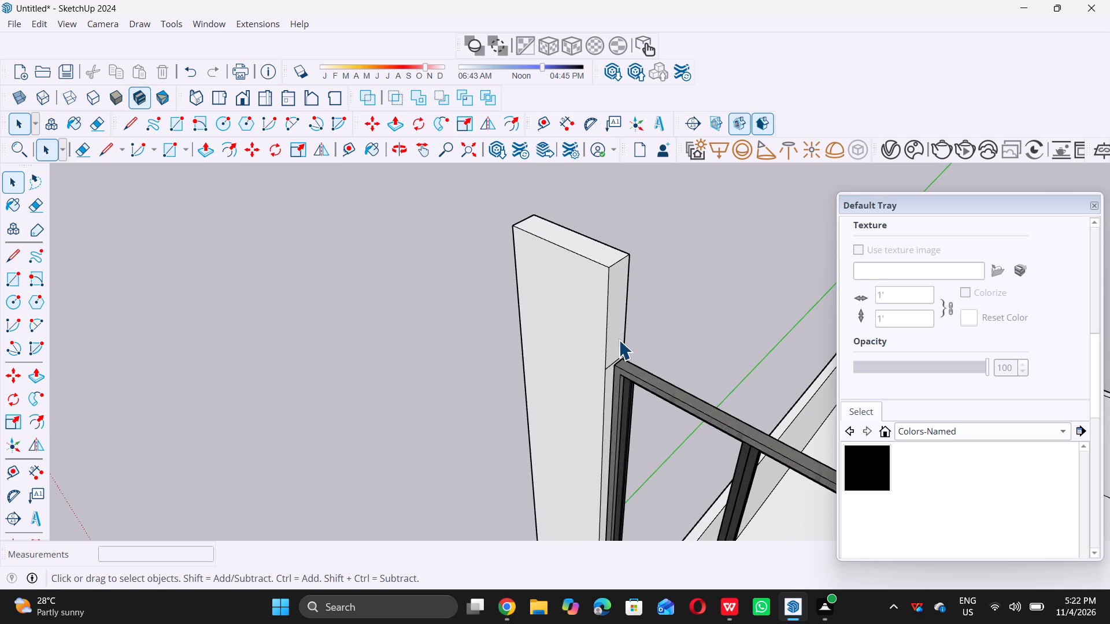
pyautogui.click(619, 340)
pyautogui.press('p')
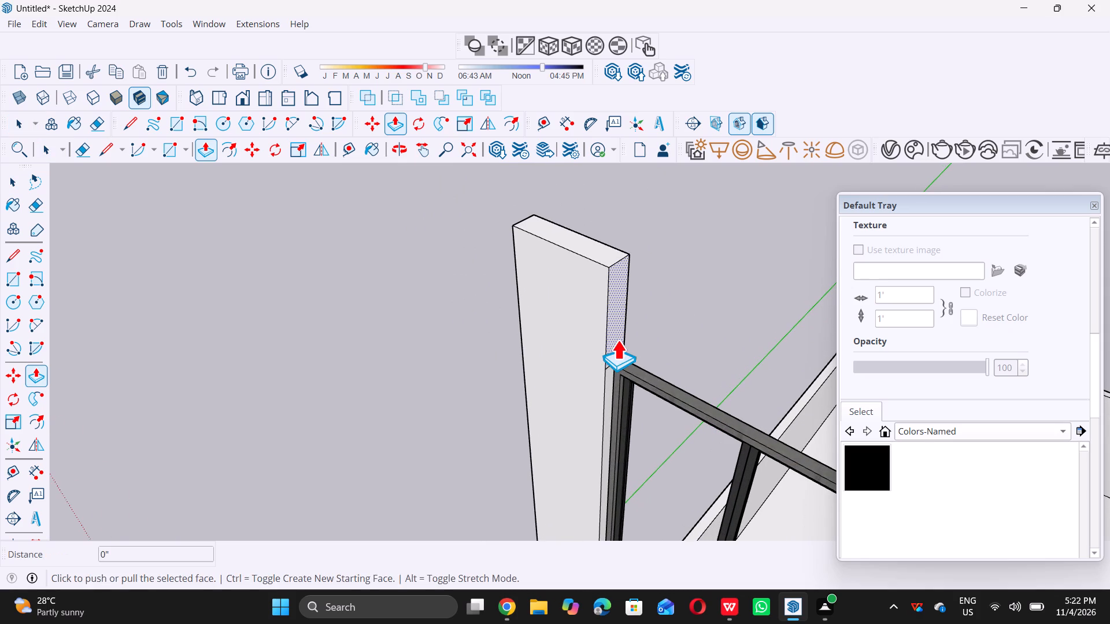
pyautogui.click(617, 340)
pyautogui.scroll(-16, 657, 372)
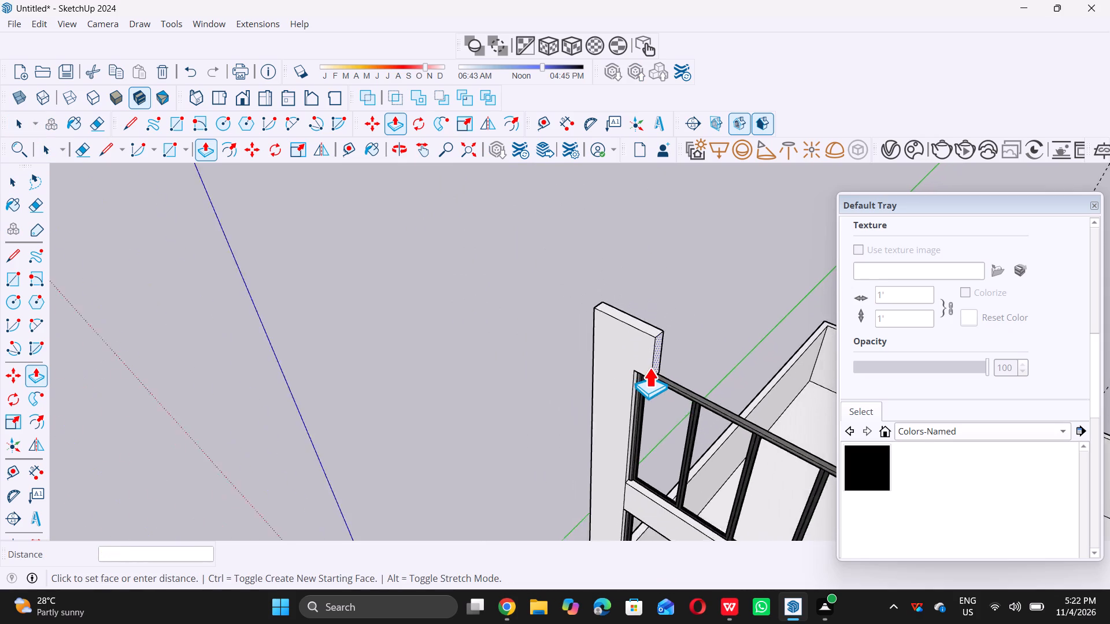
pyautogui.scroll(-20, 649, 367)
pyautogui.scroll(-5, 649, 367)
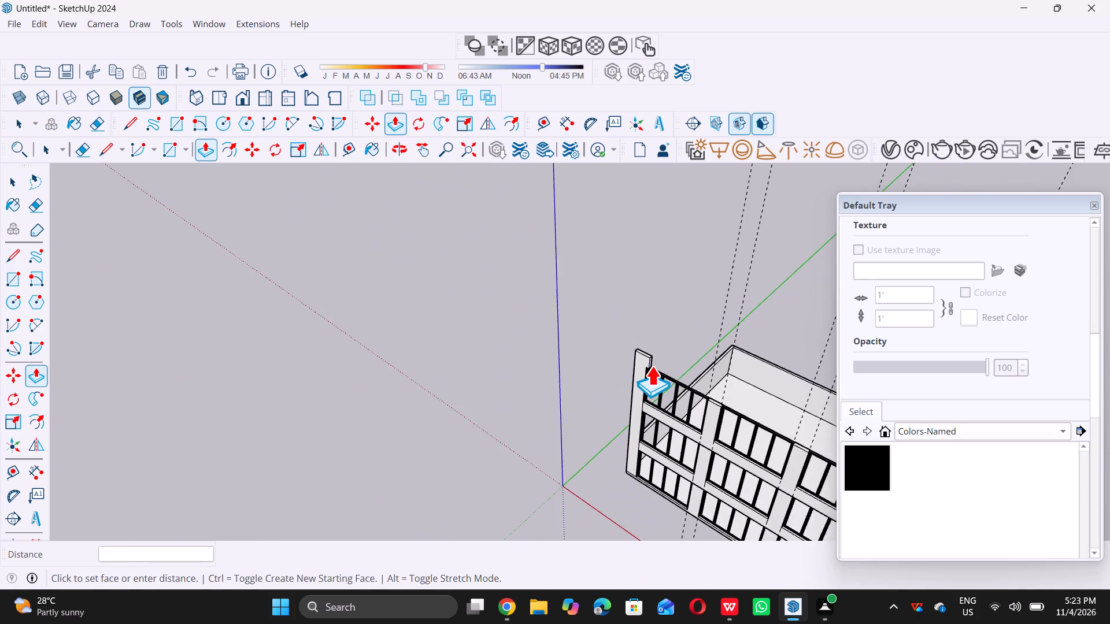
pyautogui.scroll(-3, 652, 366)
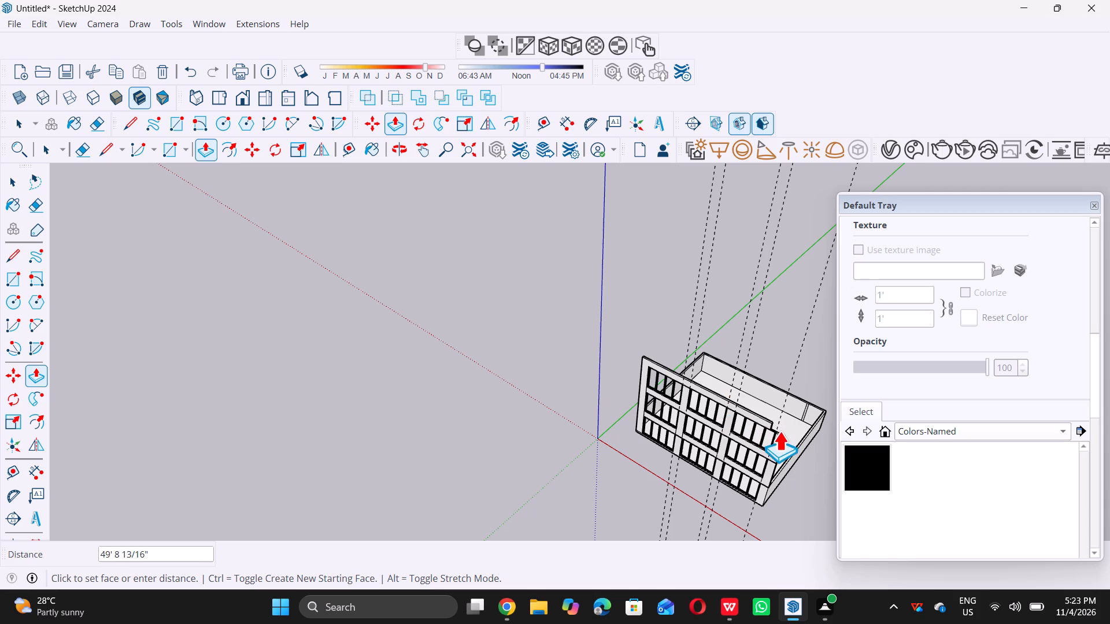
pyautogui.scroll(6, 785, 432)
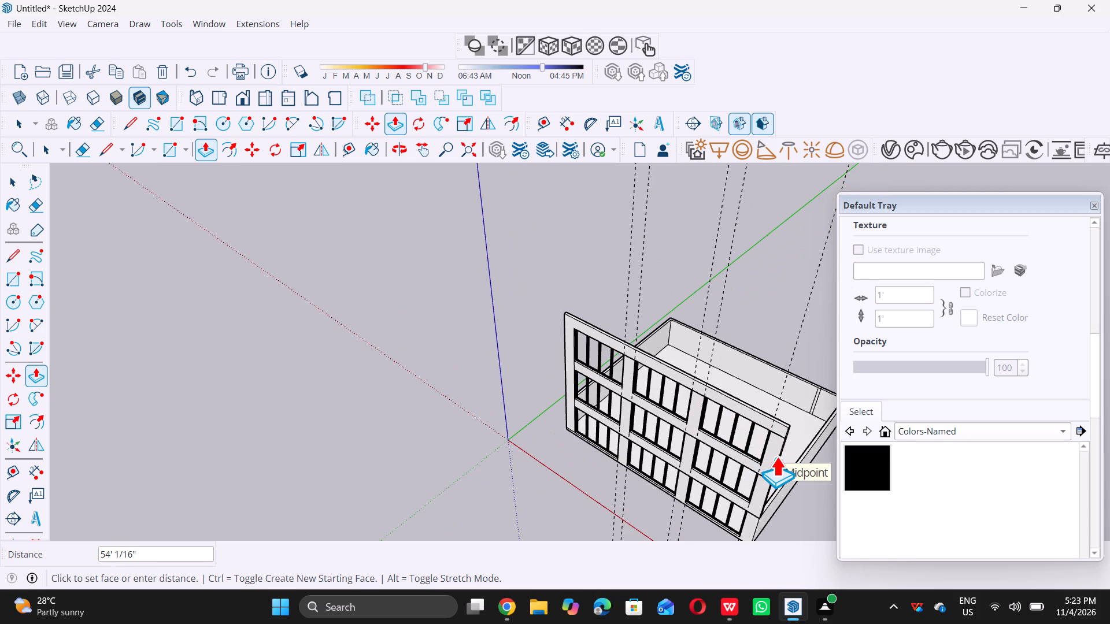
pyautogui.click(776, 458)
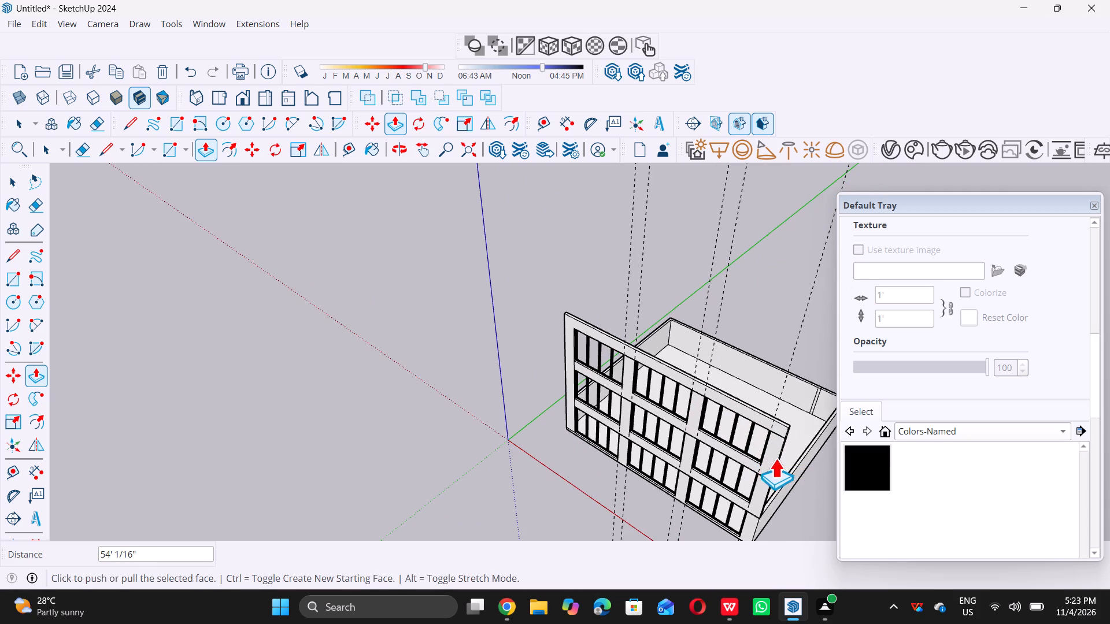
pyautogui.press('space')
# Draw a vertical line about 3' long on the band's front face, from the first bay's upper outer window corner to the top edge.
pyautogui.scroll(-7, 535, 419)
pyautogui.moveTo(555, 438); pyautogui.dragTo(607, 397, button='middle')
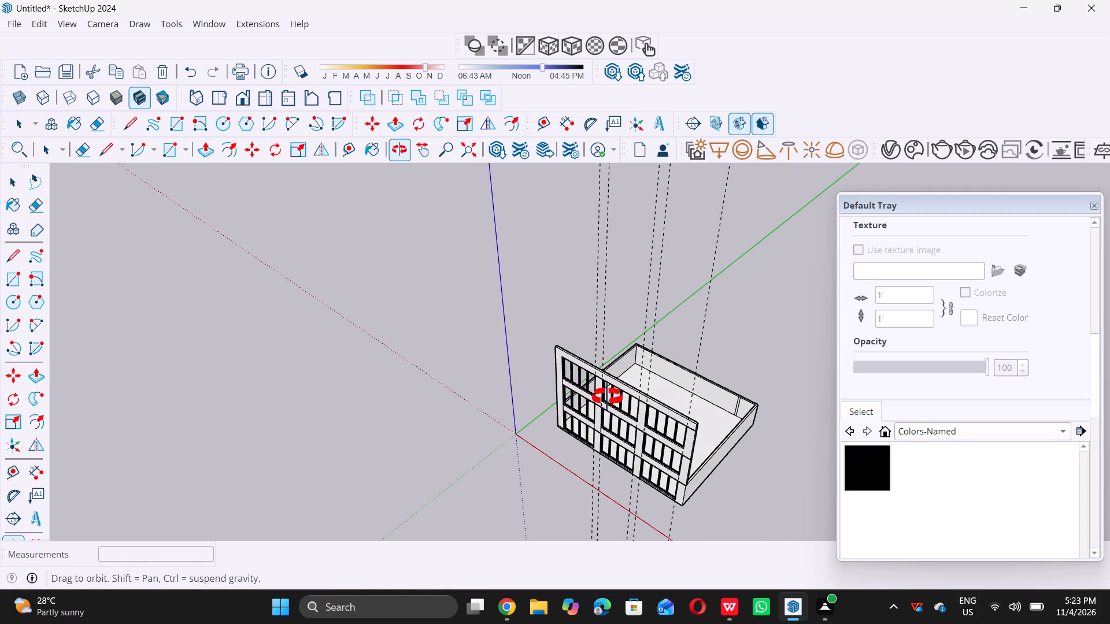
pyautogui.moveTo(607, 397); pyautogui.dragTo(659, 350, button='middle')
pyautogui.scroll(4, 606, 339)
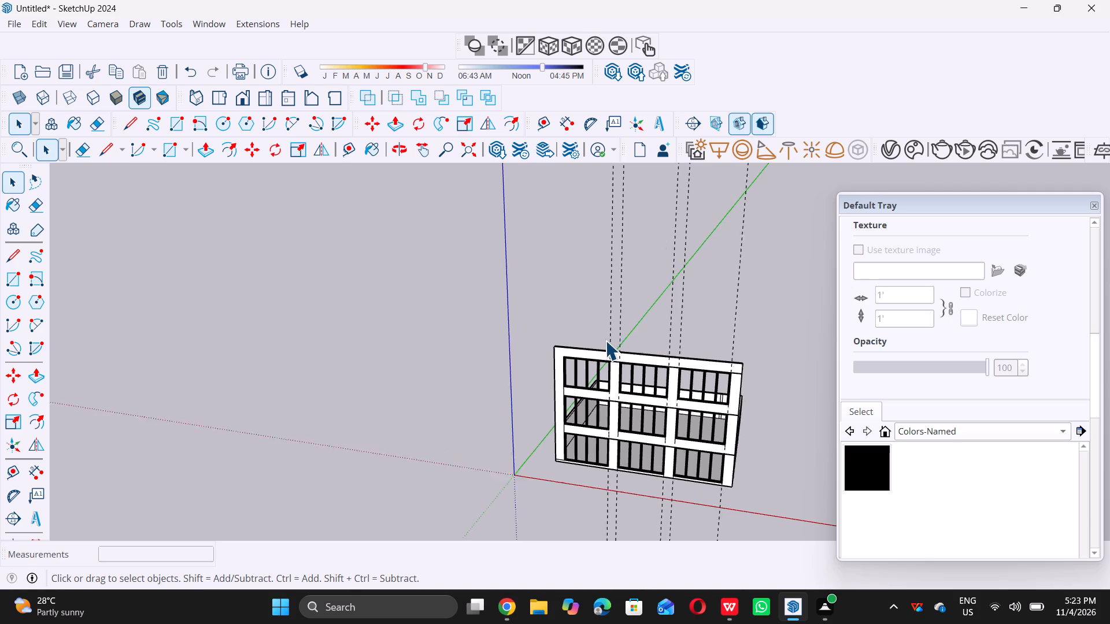
pyautogui.scroll(2, 605, 340)
pyautogui.moveTo(602, 344); pyautogui.dragTo(568, 393, button='middle')
pyautogui.middleClick(568, 393)
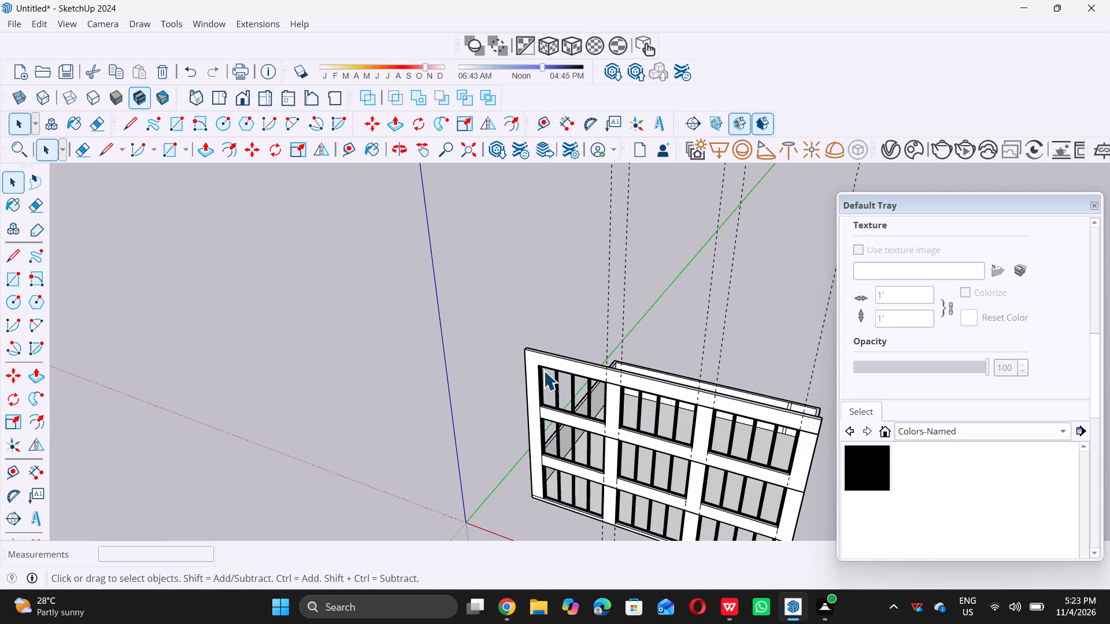
pyautogui.scroll(12, 542, 366)
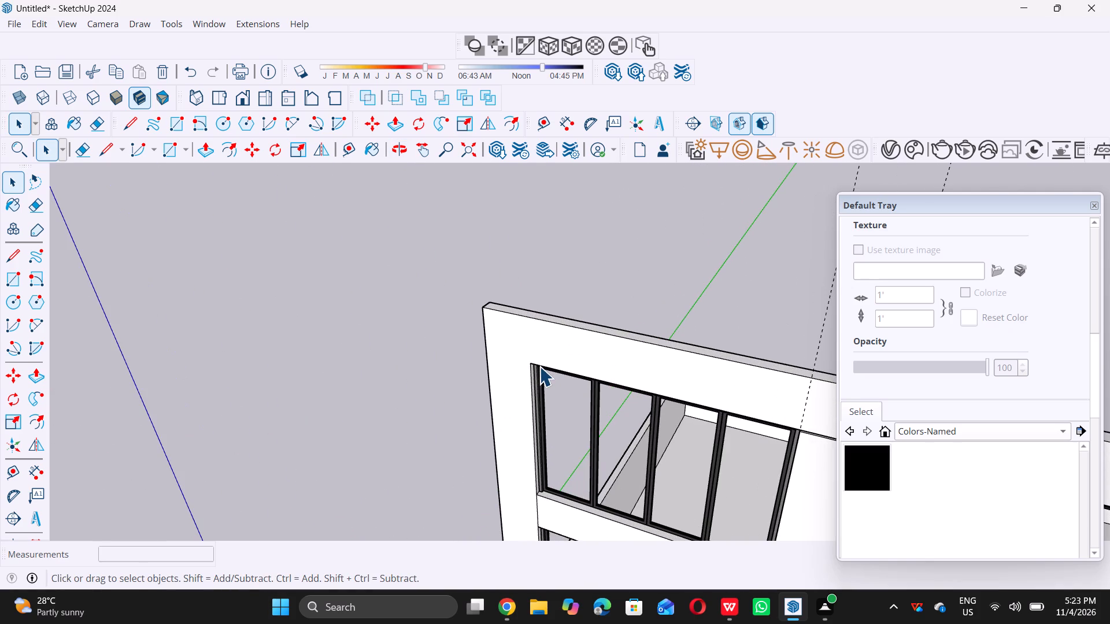
pyautogui.press('l')
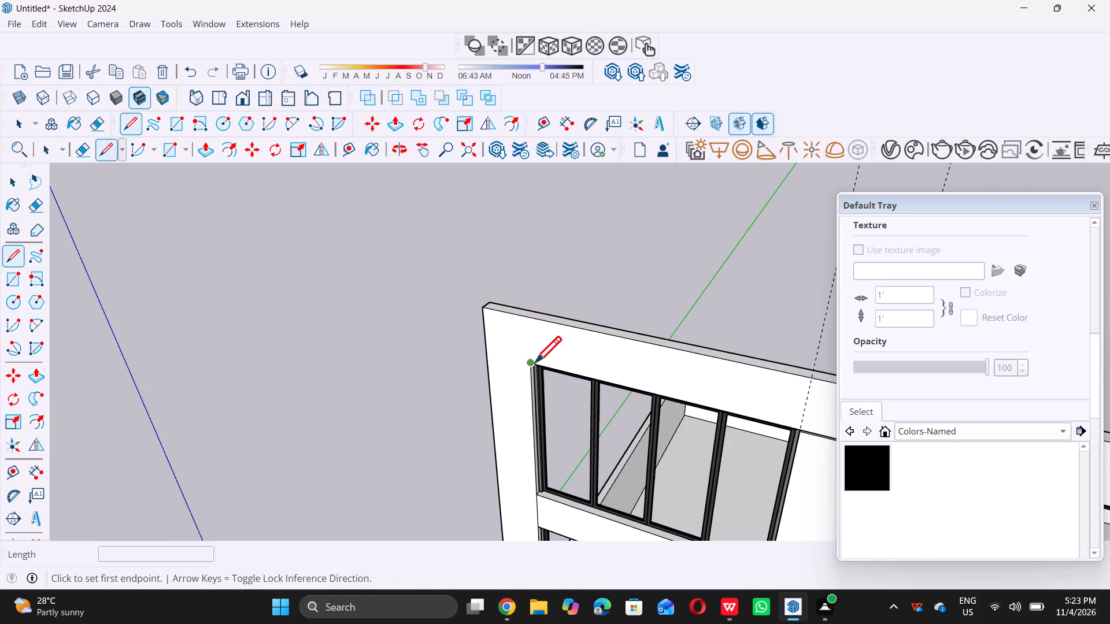
pyautogui.click(534, 362)
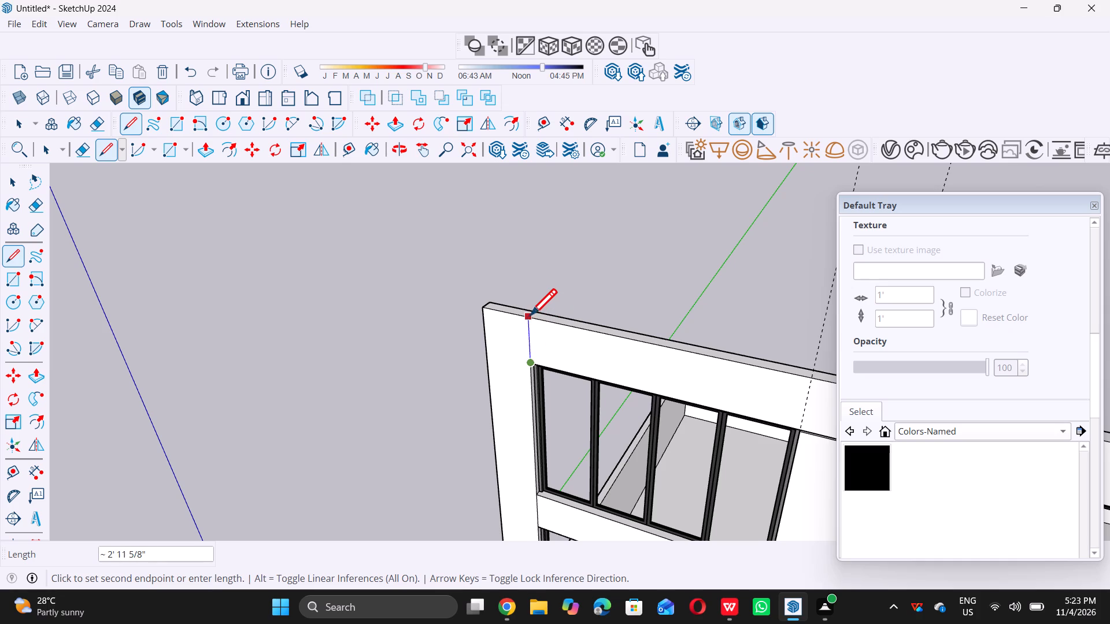
pyautogui.click(530, 314)
# Draw a 9" line across the band's top face at the upper end of the new vertical line beside the outer end pier.
pyautogui.moveTo(534, 313); pyautogui.dragTo(518, 349, button='middle')
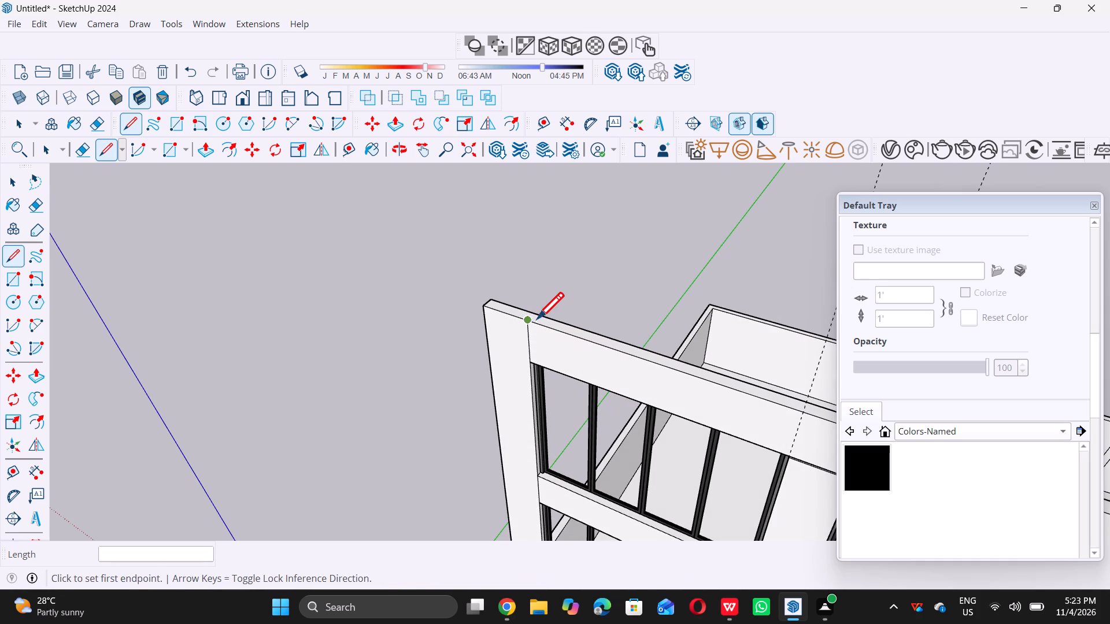
pyautogui.scroll(5, 545, 309)
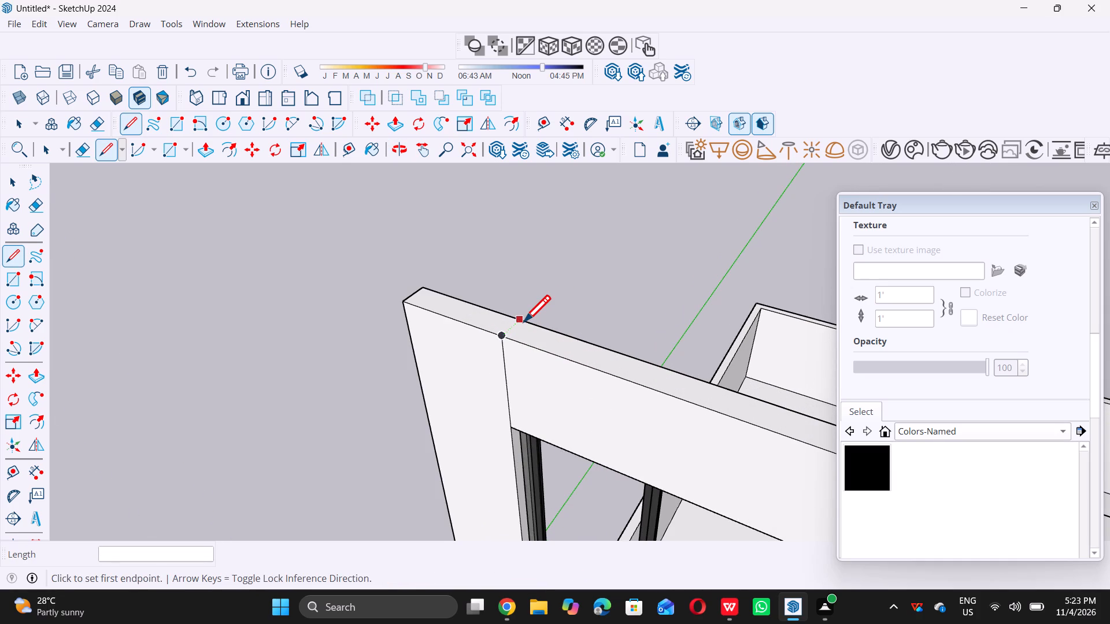
pyautogui.click(524, 321)
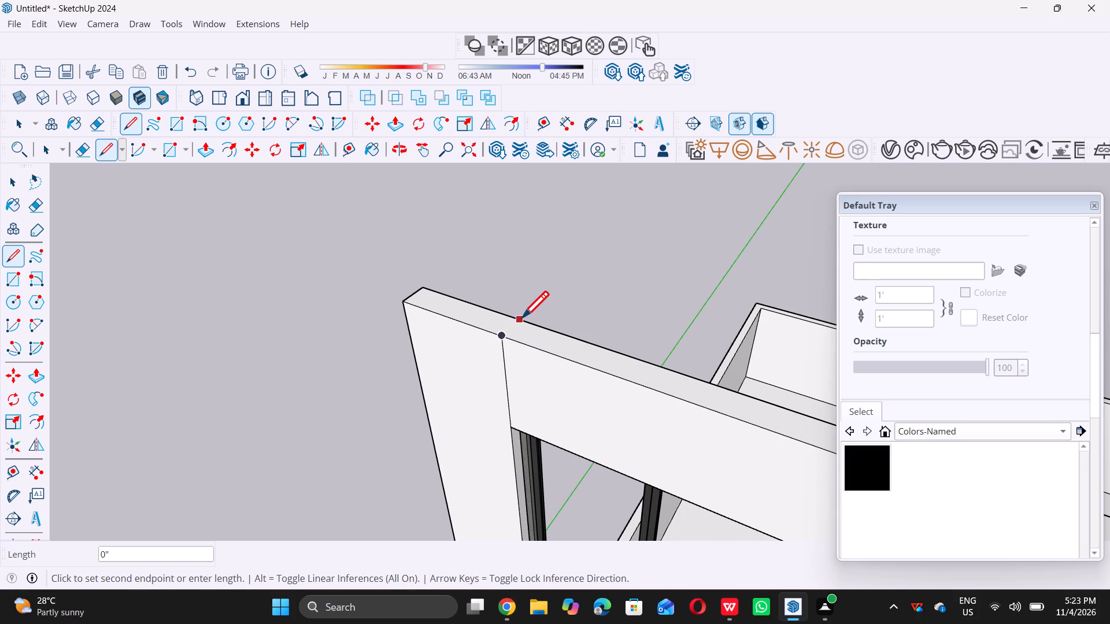
pyautogui.scroll(6, 523, 321)
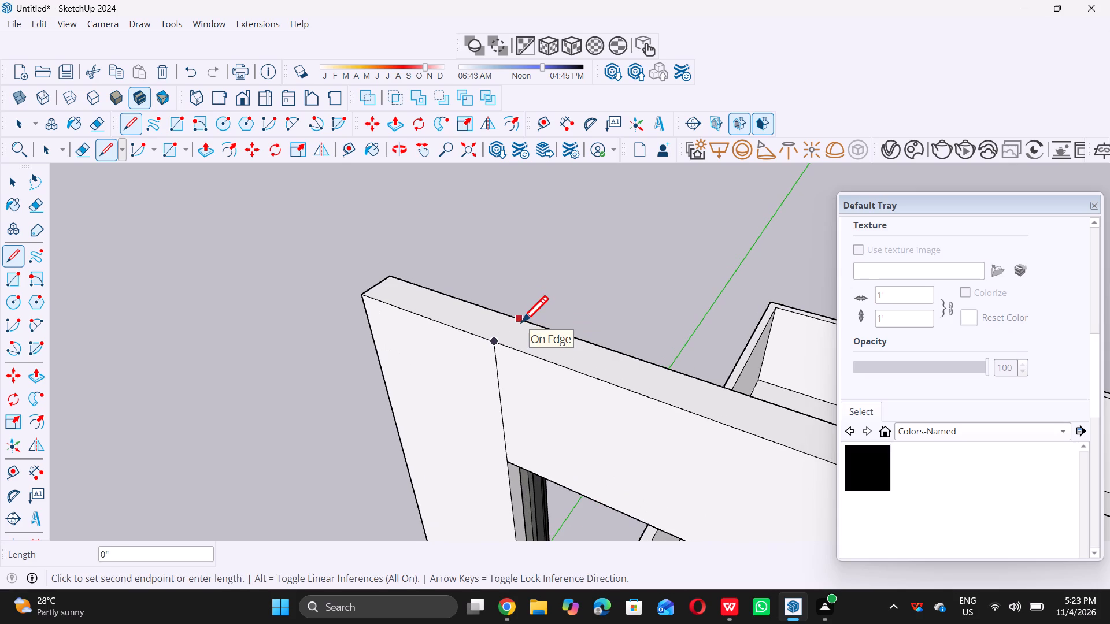
pyautogui.doubleClick(495, 342)
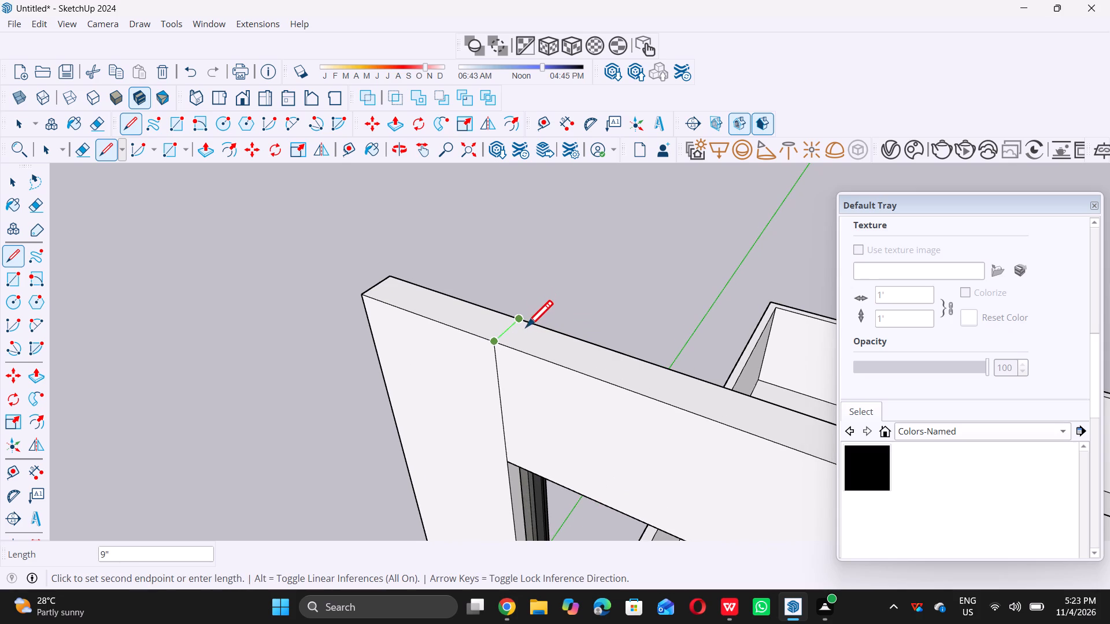
pyautogui.press('space')
# Draw two 9" lines across the band's top face at the guides marking the pier between the first and second bays.
pyautogui.scroll(-20, 505, 340)
pyautogui.scroll(-4, 505, 340)
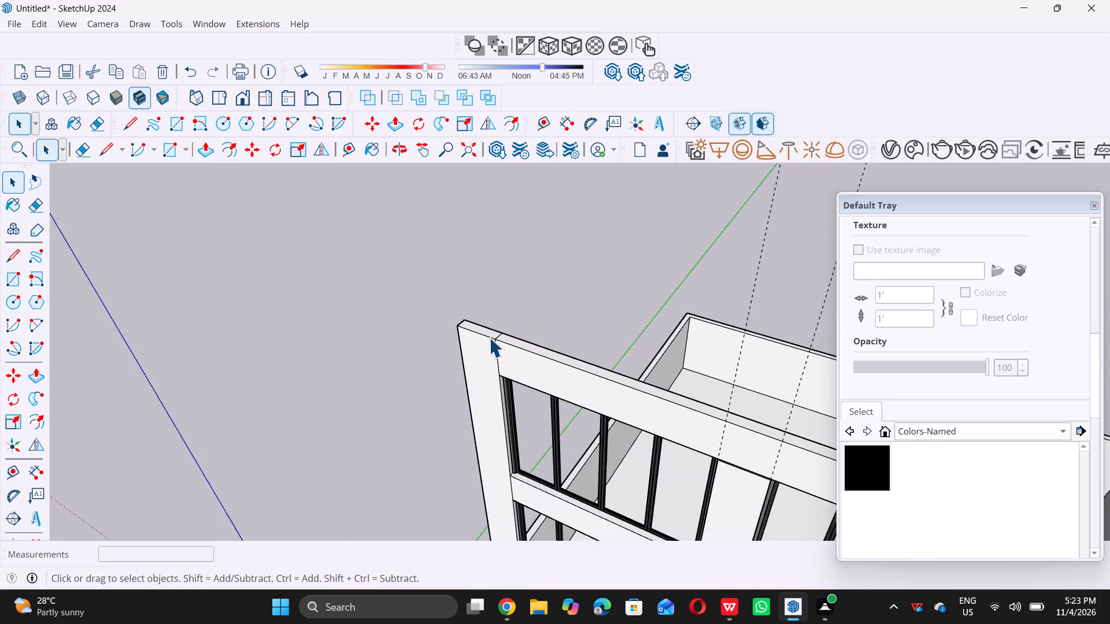
pyautogui.scroll(-1, 489, 337)
pyautogui.moveTo(689, 396); pyautogui.dragTo(658, 428, button='middle')
pyautogui.scroll(4, 654, 431)
pyautogui.scroll(-5, 674, 340)
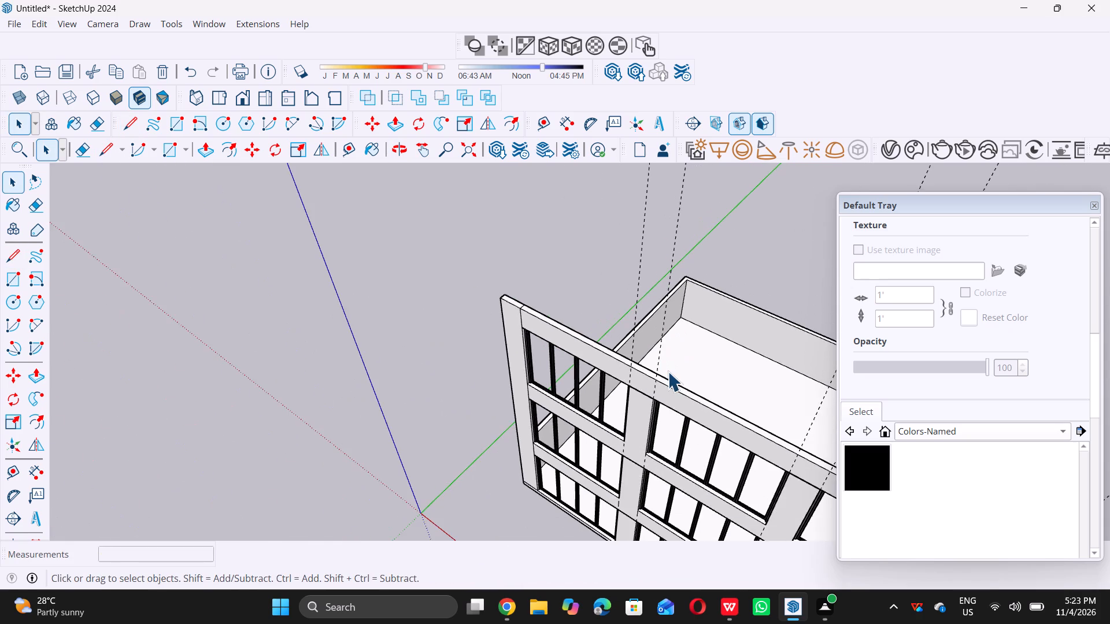
pyautogui.scroll(5, 668, 372)
pyautogui.scroll(2, 580, 379)
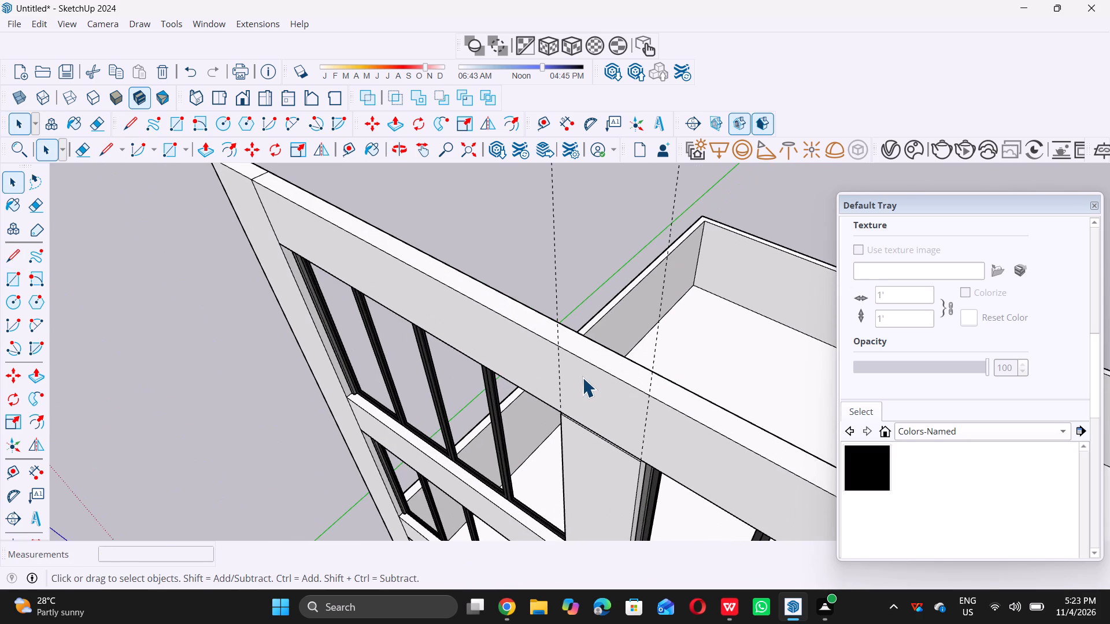
pyautogui.press('l')
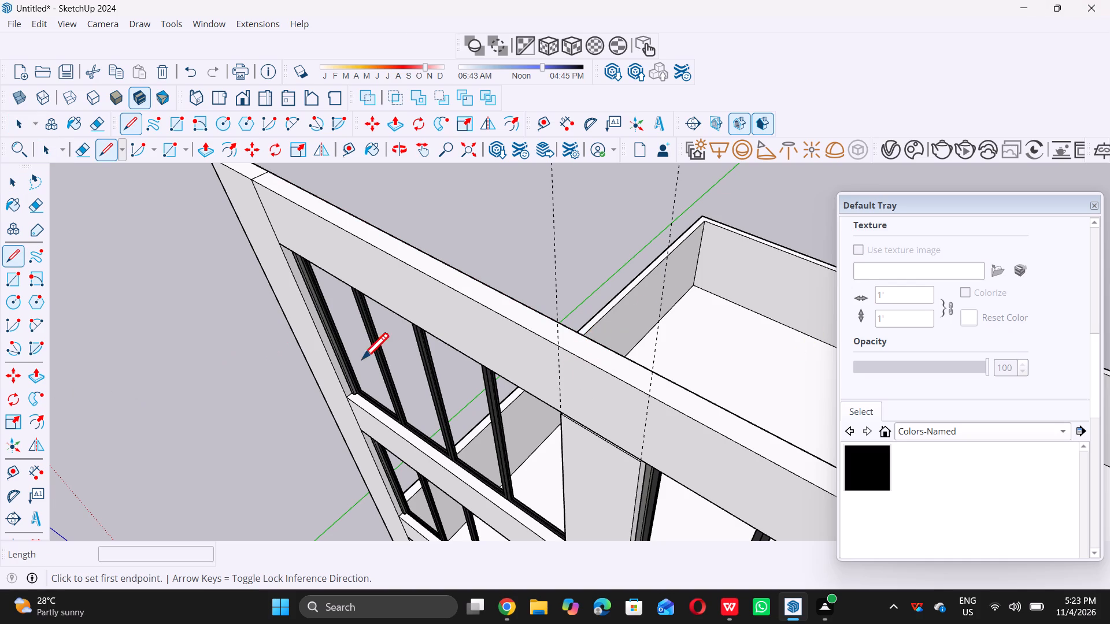
pyautogui.scroll(4, 557, 346)
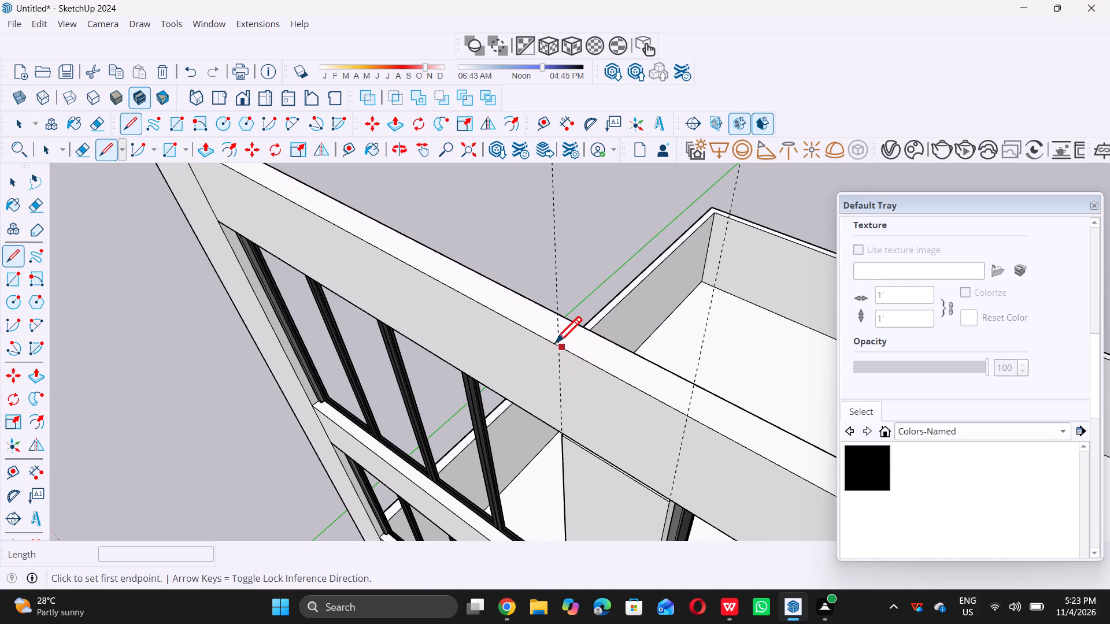
pyautogui.click(563, 345)
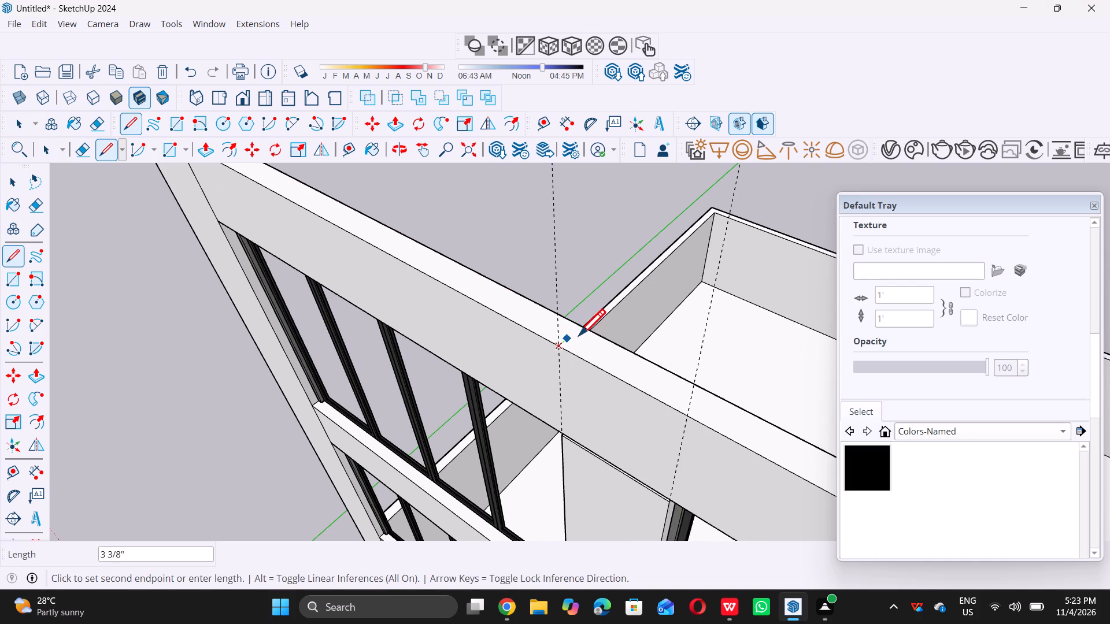
pyautogui.click(584, 327)
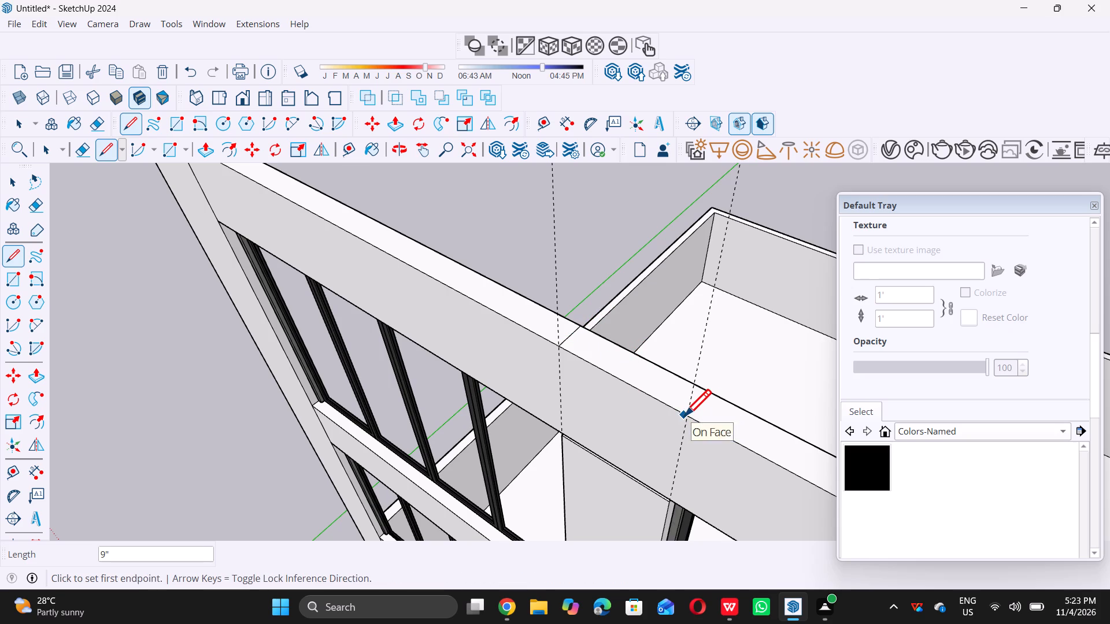
pyautogui.click(689, 415)
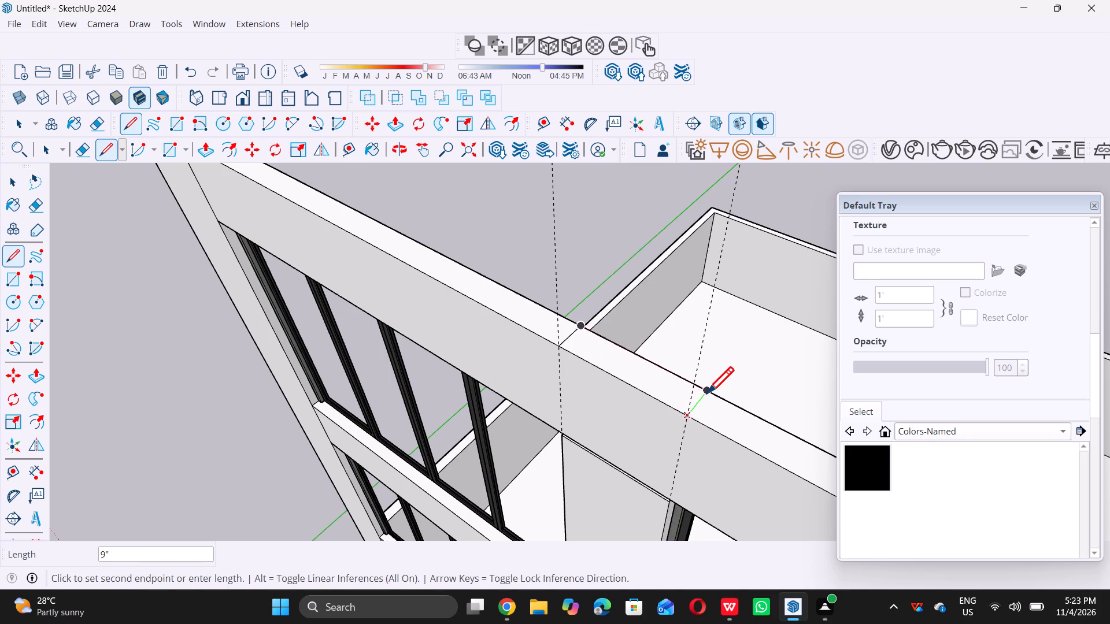
pyautogui.doubleClick(707, 393)
# Draw two 9" lines across the band's top face at the guides marking the pier between the second and third bays.
pyautogui.scroll(-9, 573, 376)
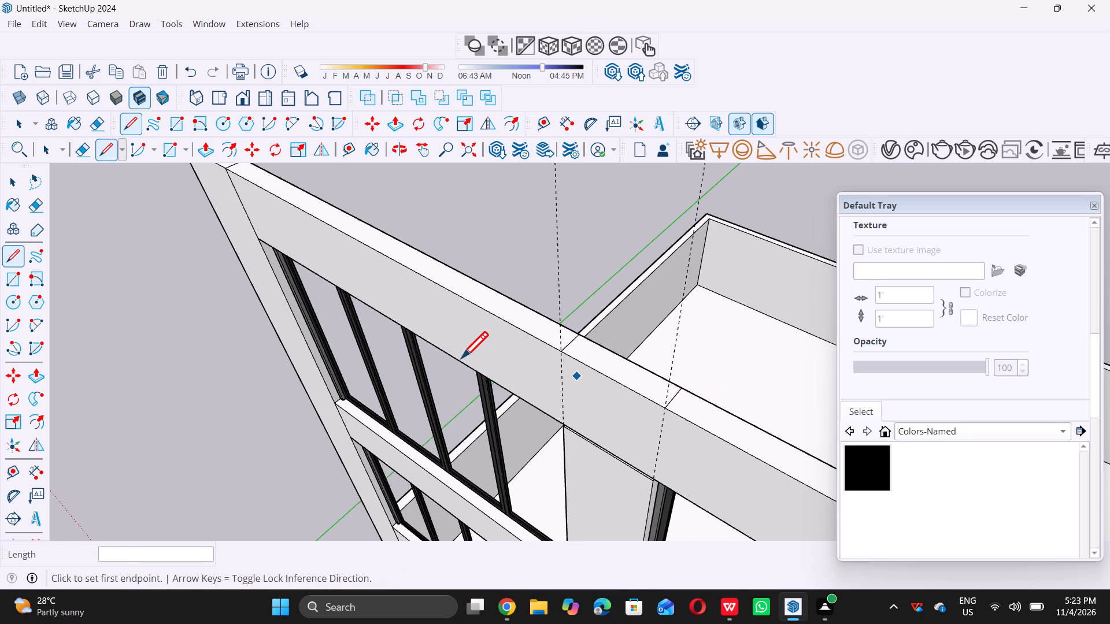
pyautogui.scroll(-20, 461, 358)
pyautogui.scroll(-8, 461, 358)
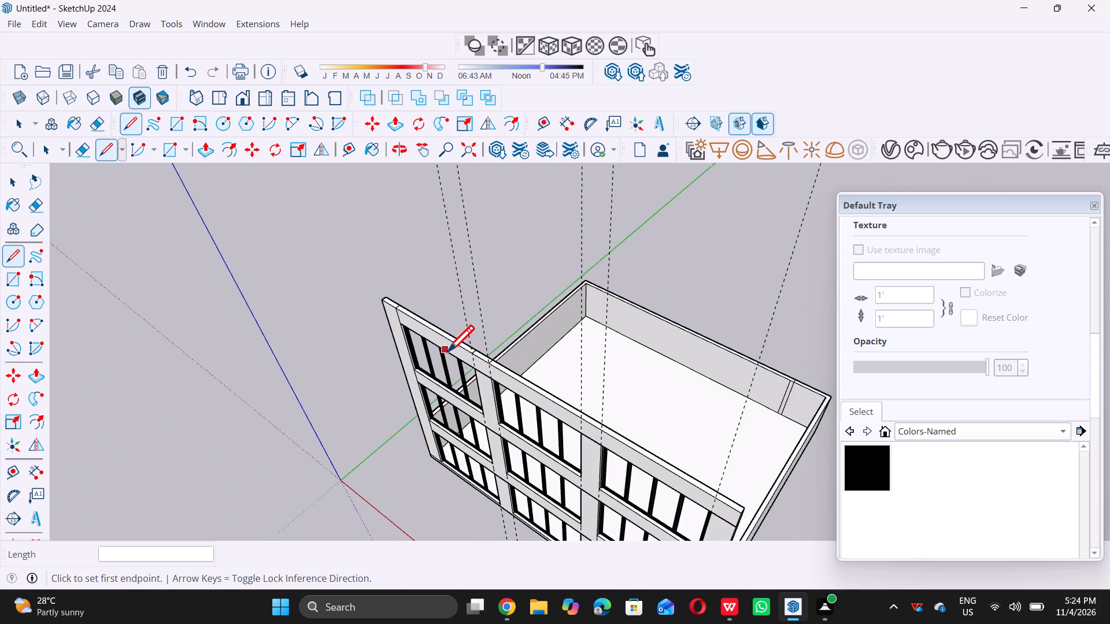
pyautogui.scroll(7, 599, 402)
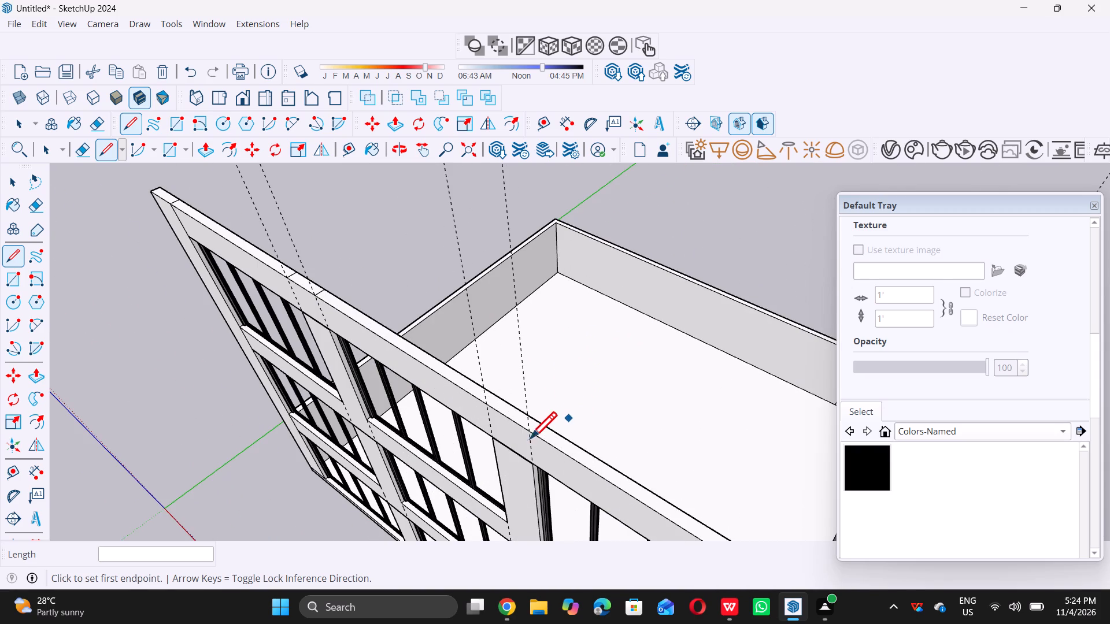
pyautogui.scroll(5, 532, 436)
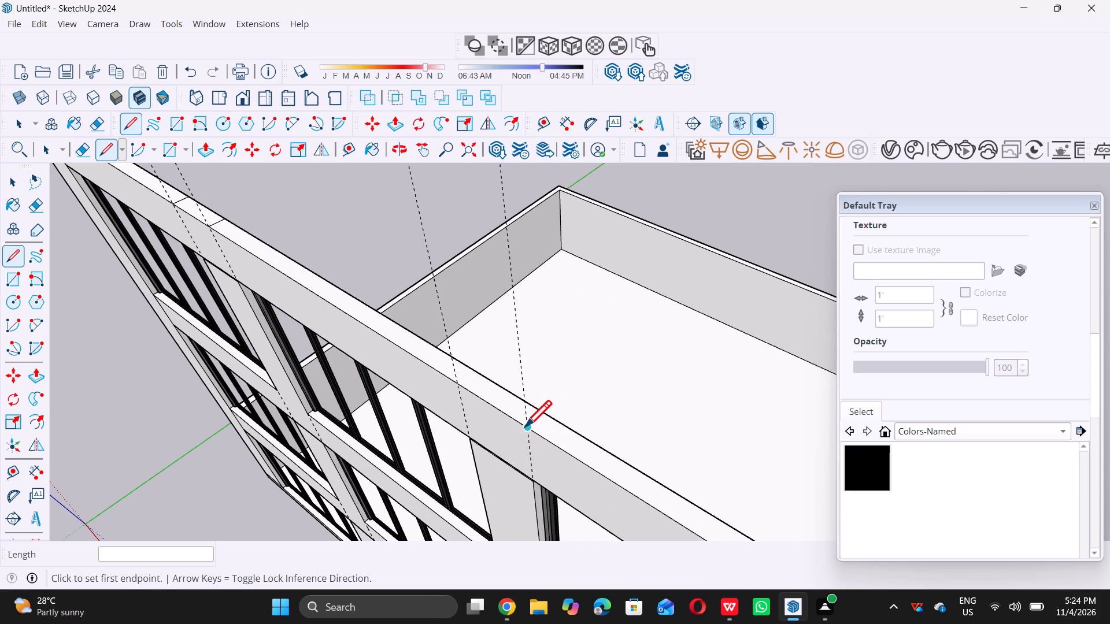
pyautogui.click(526, 426)
pyautogui.click(547, 413)
pyautogui.scroll(5, 448, 379)
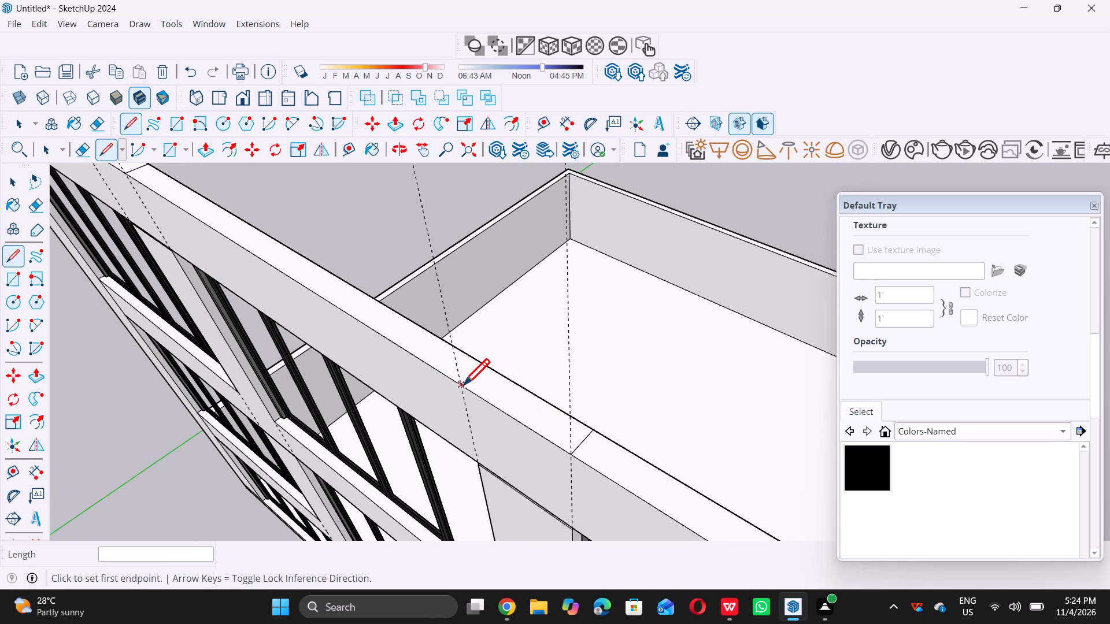
pyautogui.click(465, 385)
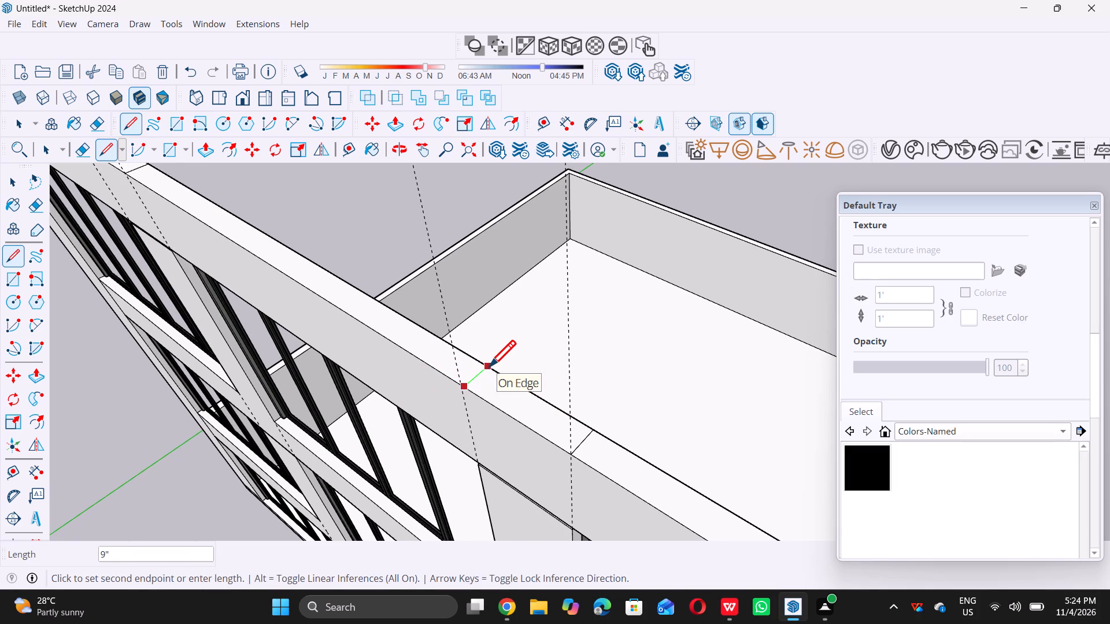
pyautogui.click(489, 366)
# Draw a 9" line across the band's top face at the guide marking the inner side of the far end pier.
pyautogui.scroll(-19, 416, 359)
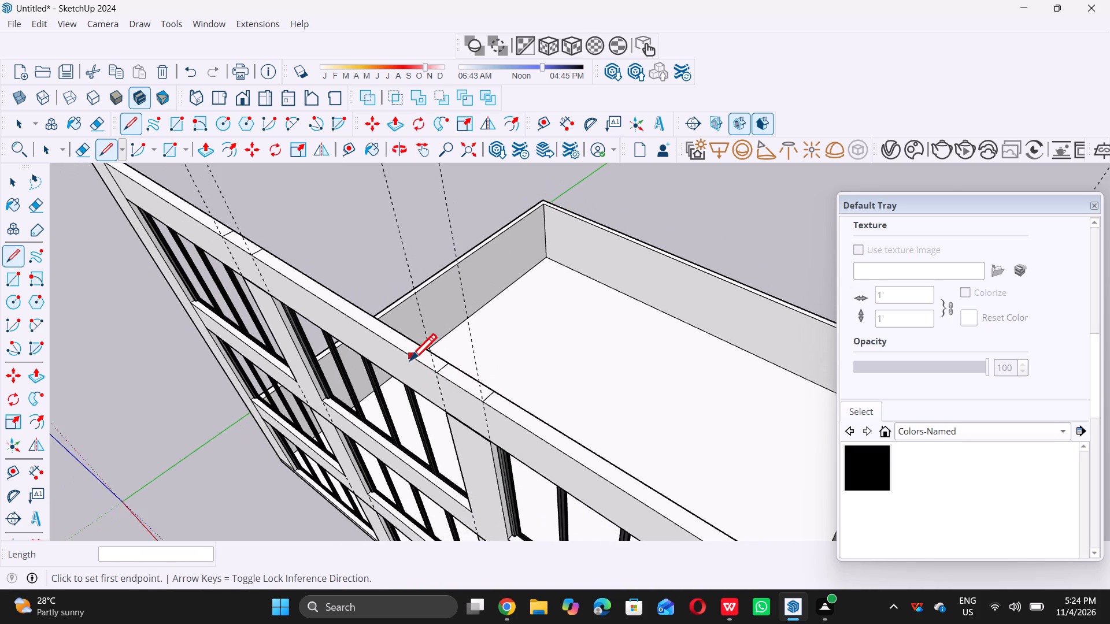
pyautogui.scroll(-2, 410, 360)
pyautogui.scroll(4, 633, 478)
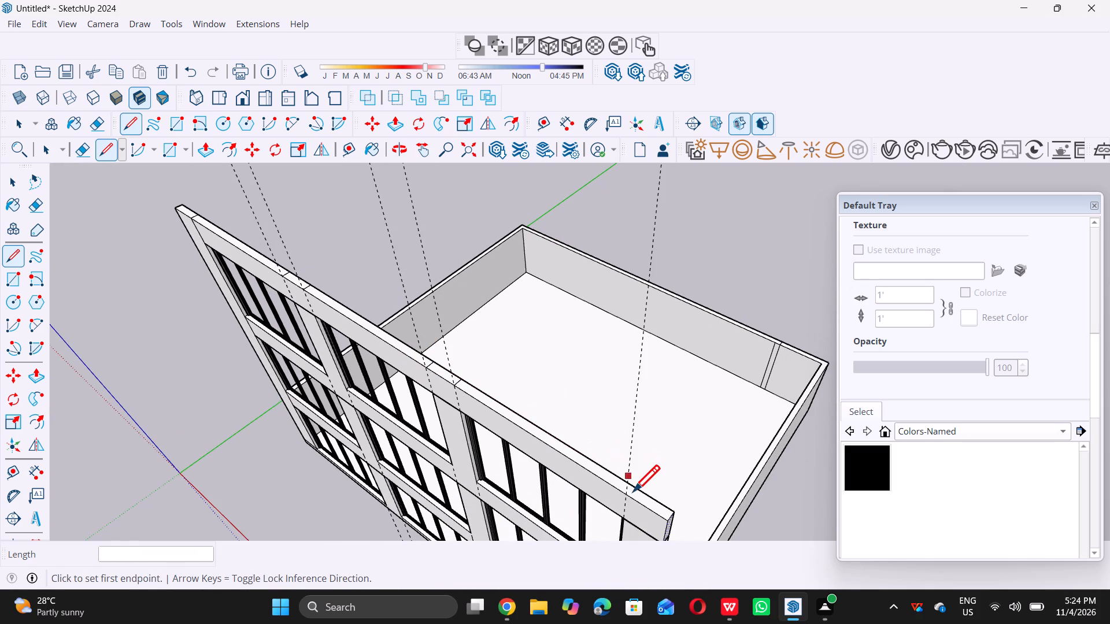
pyautogui.scroll(1, 633, 491)
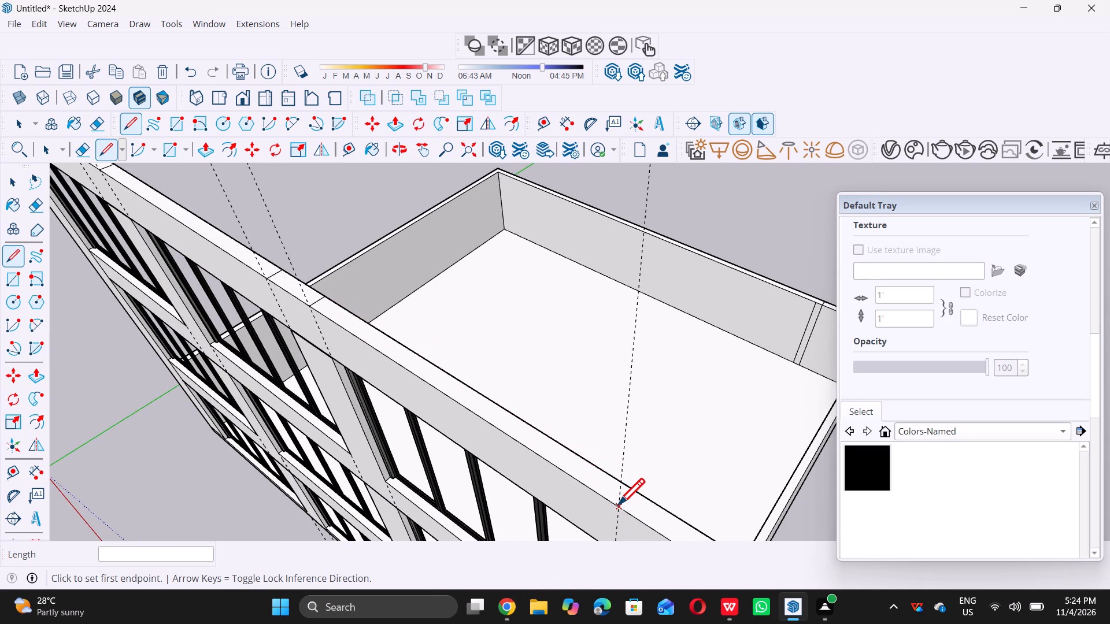
pyautogui.click(618, 510)
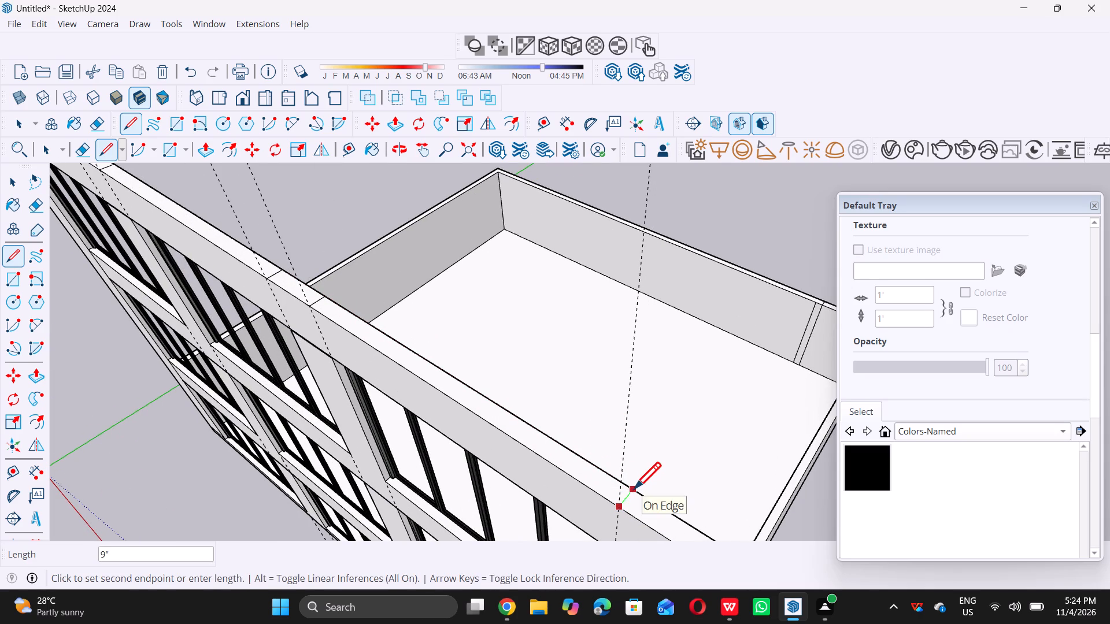
pyautogui.click(634, 488)
pyautogui.press('space')
# Push/Pull the band's top face above the outer end pier upward by 10'.
pyautogui.scroll(-12, 634, 488)
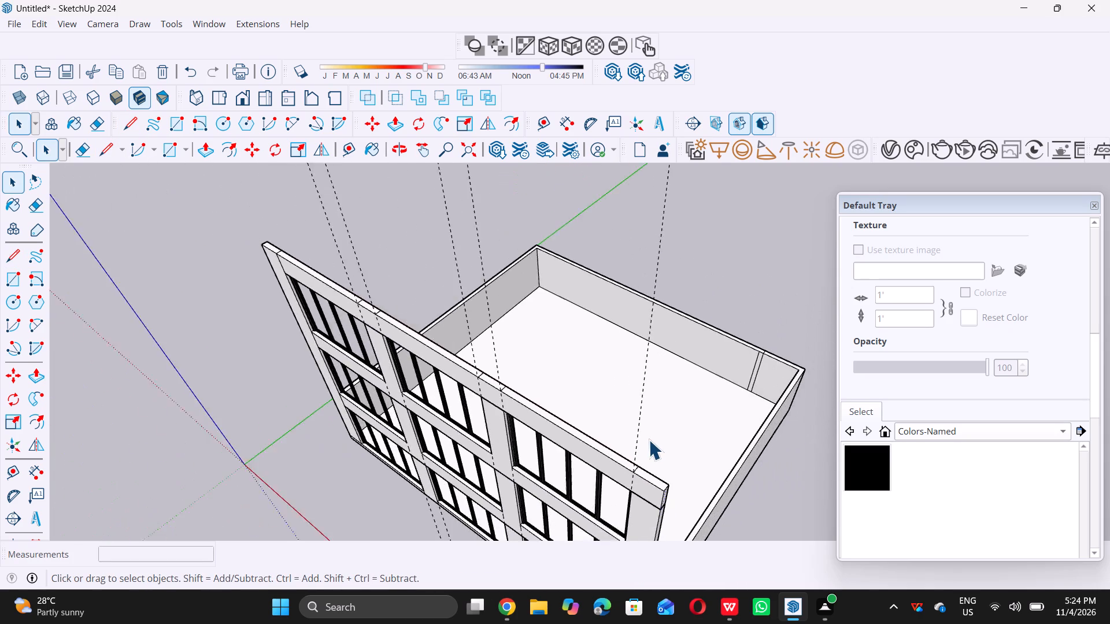
pyautogui.scroll(-12, 649, 440)
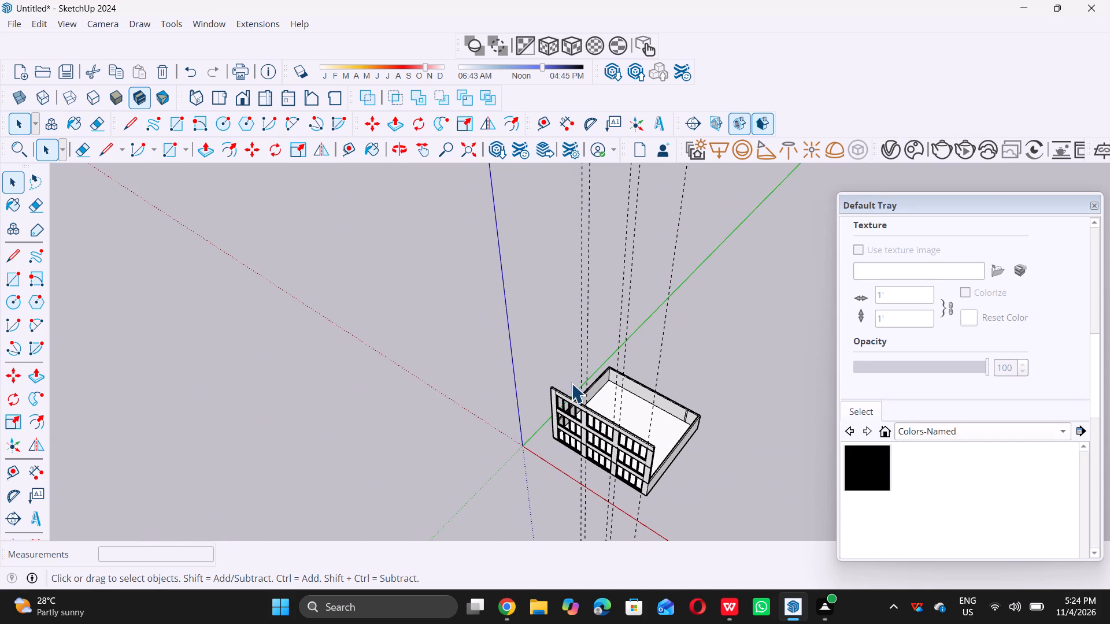
pyautogui.scroll(6, 571, 382)
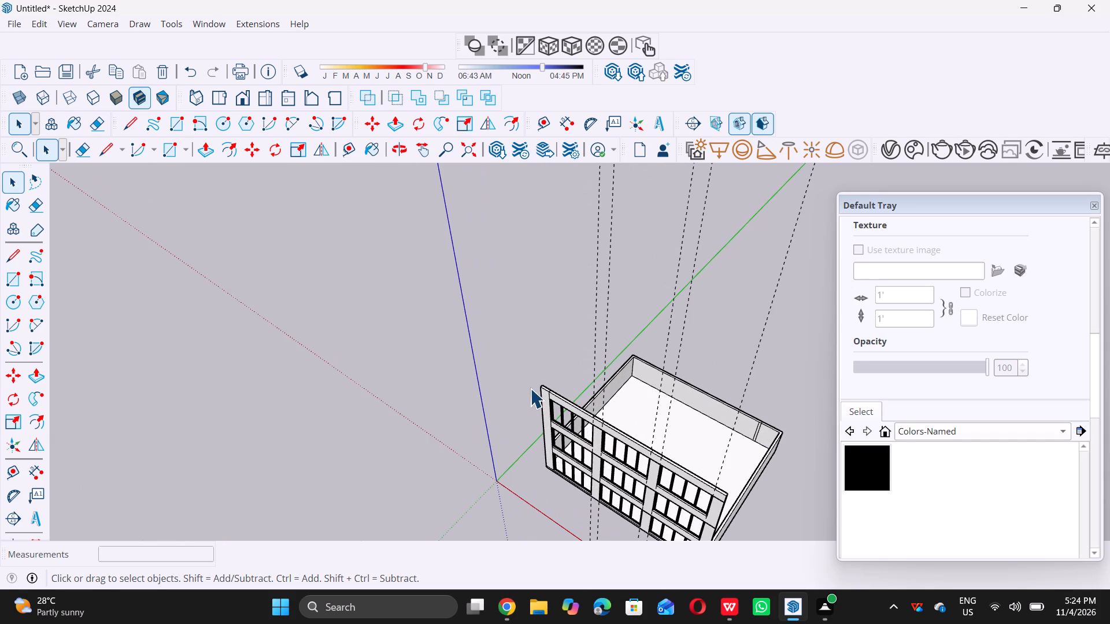
pyautogui.scroll(10, 530, 382)
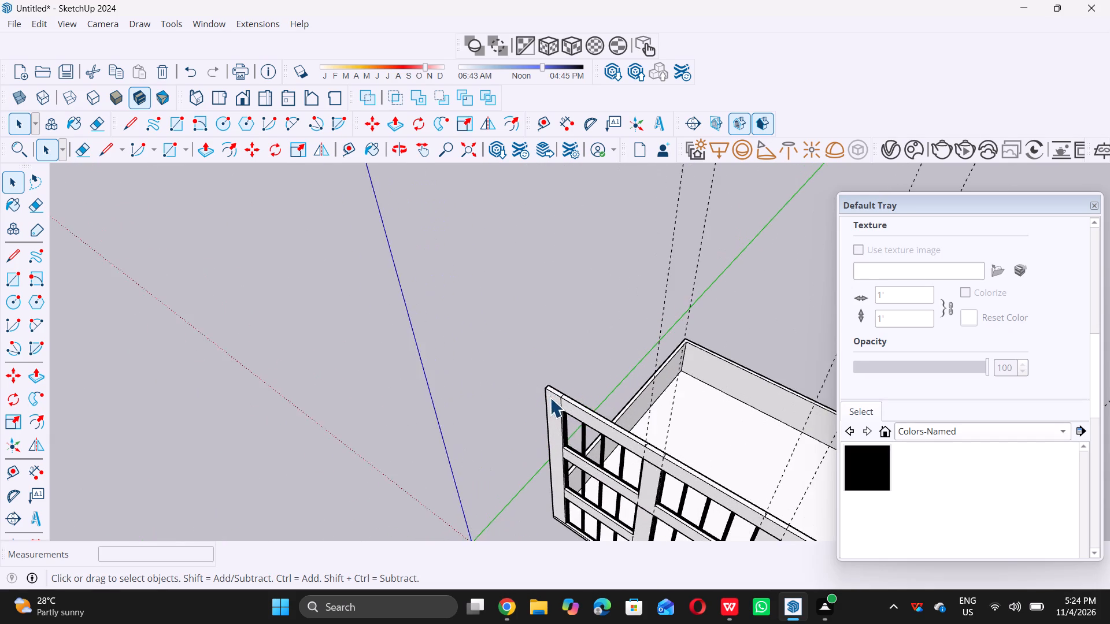
pyautogui.scroll(2, 550, 398)
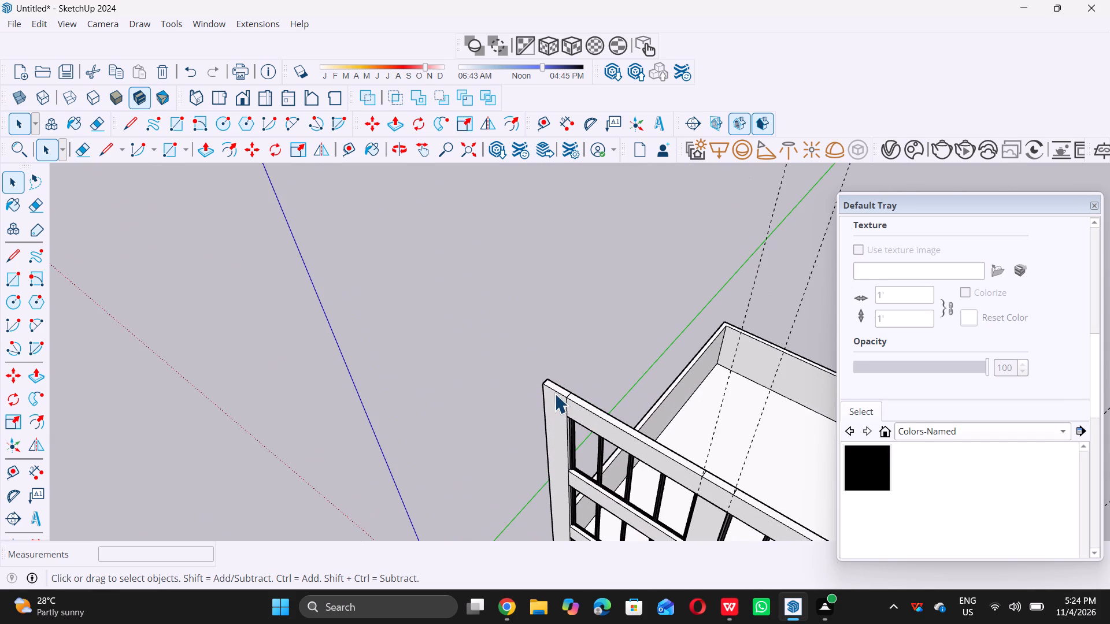
pyautogui.scroll(13, 554, 393)
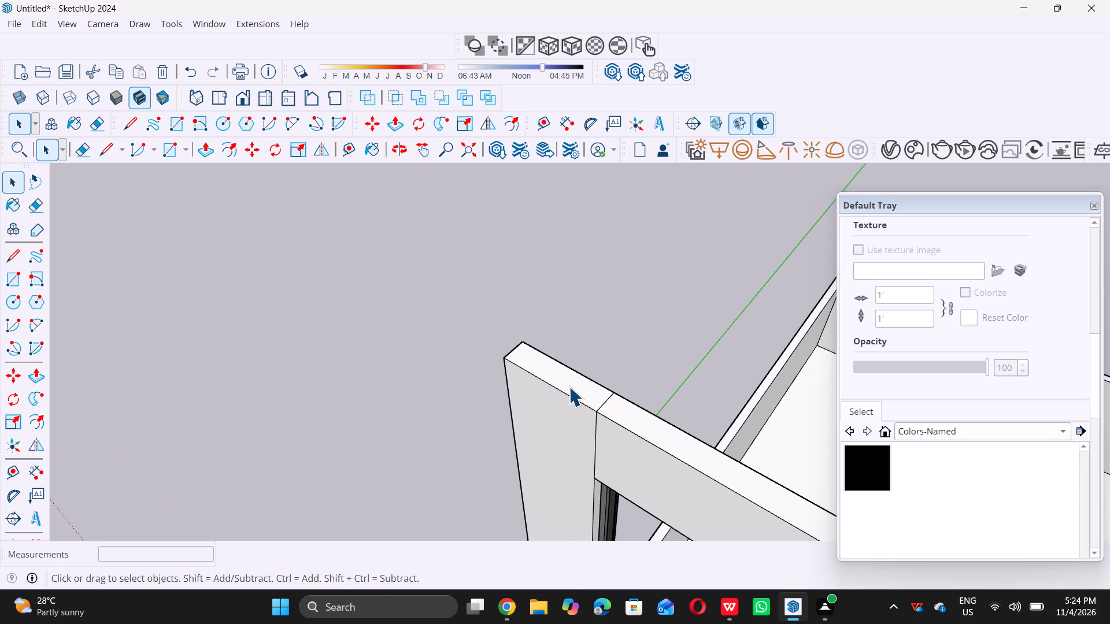
pyautogui.click(572, 386)
pyautogui.press('p')
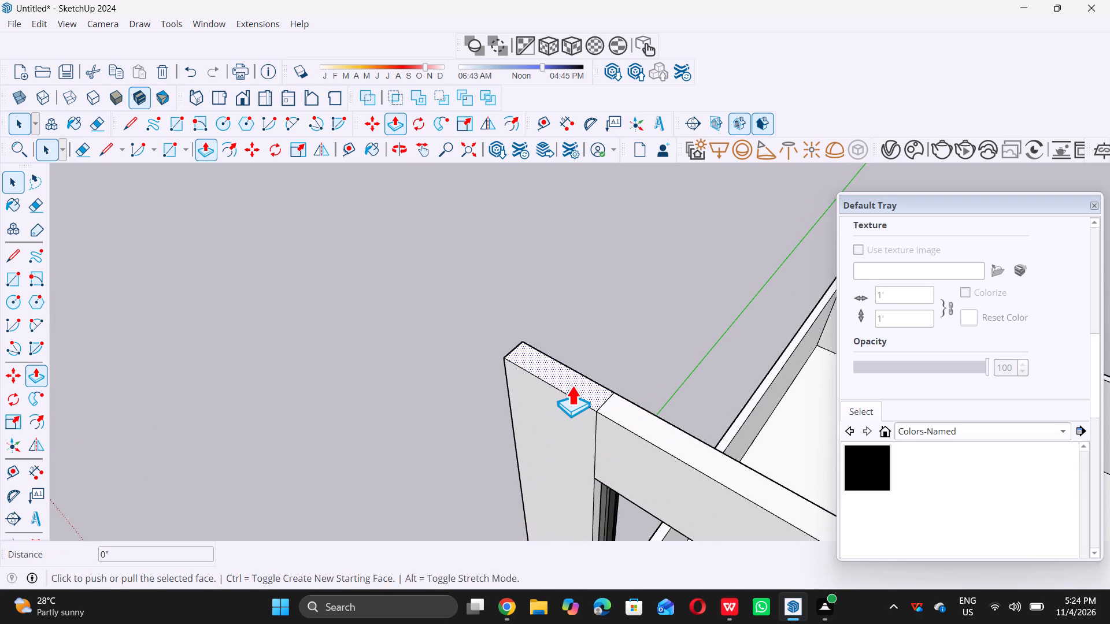
pyautogui.click(571, 385)
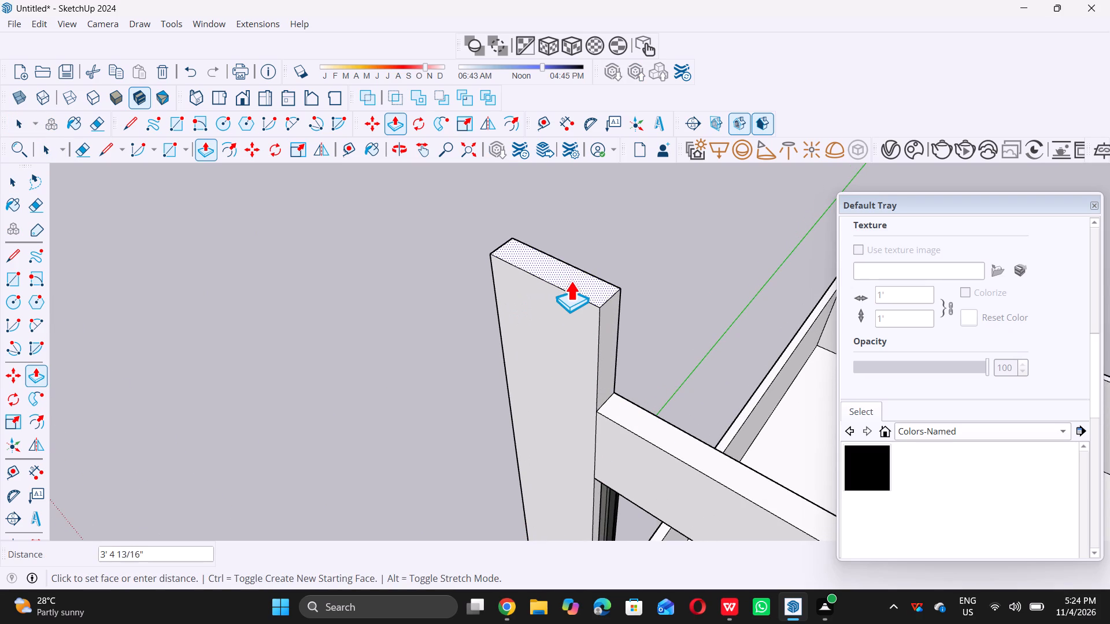
pyautogui.write('10')
pyautogui.press("'")
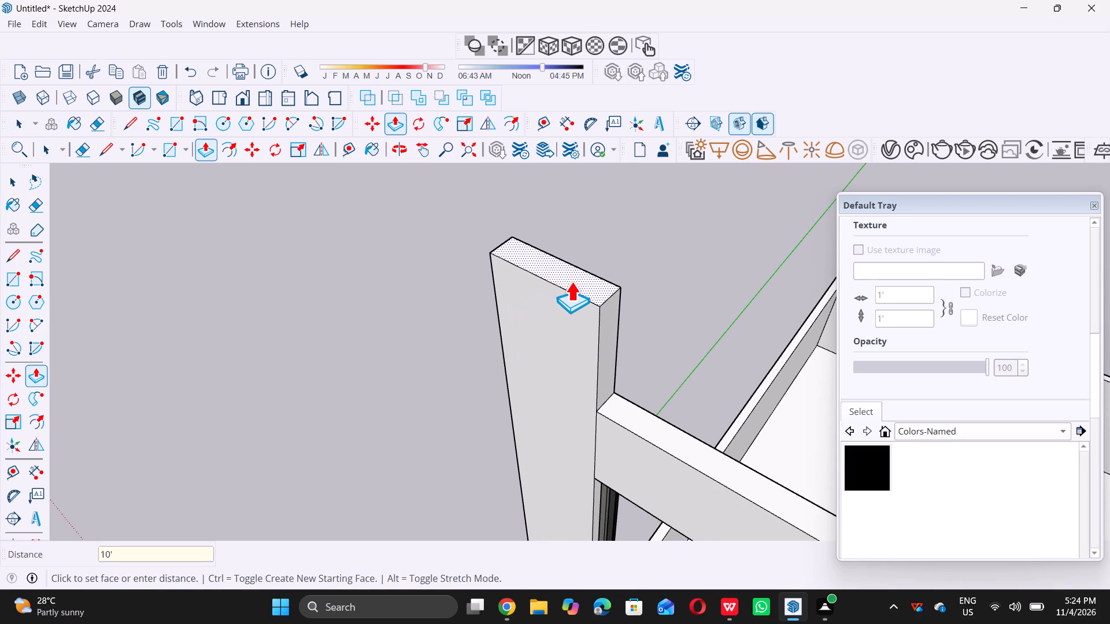
pyautogui.press('Return')
# Push/Pull the top face of the pier between the first and second bays up 10', level with the raised end pier.
pyautogui.scroll(-3, 508, 428)
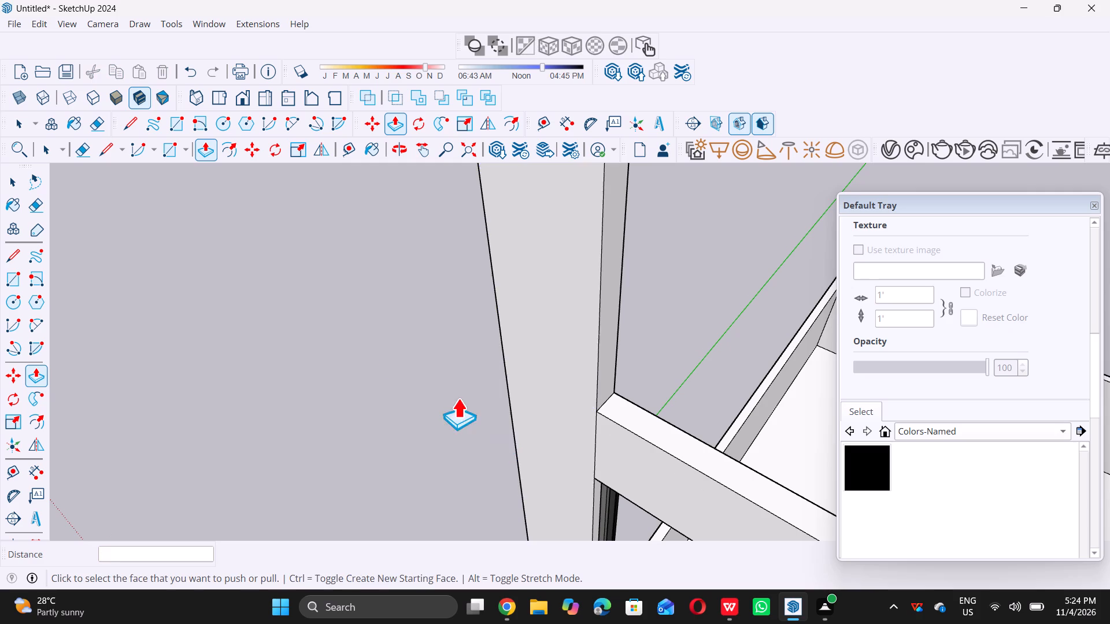
pyautogui.scroll(-6, 458, 398)
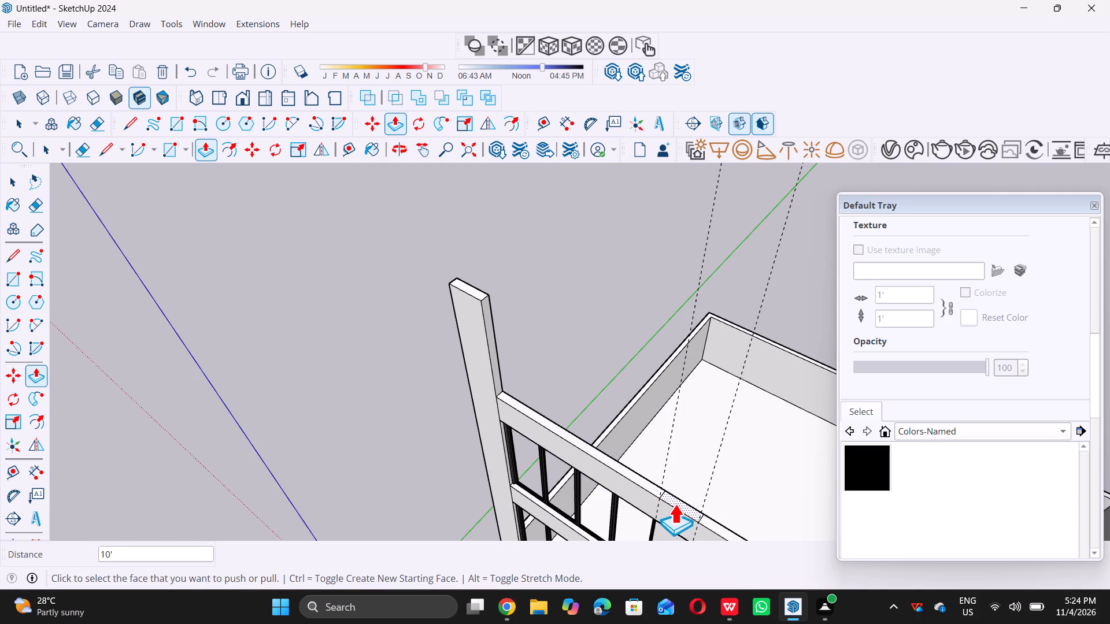
pyautogui.click(676, 503)
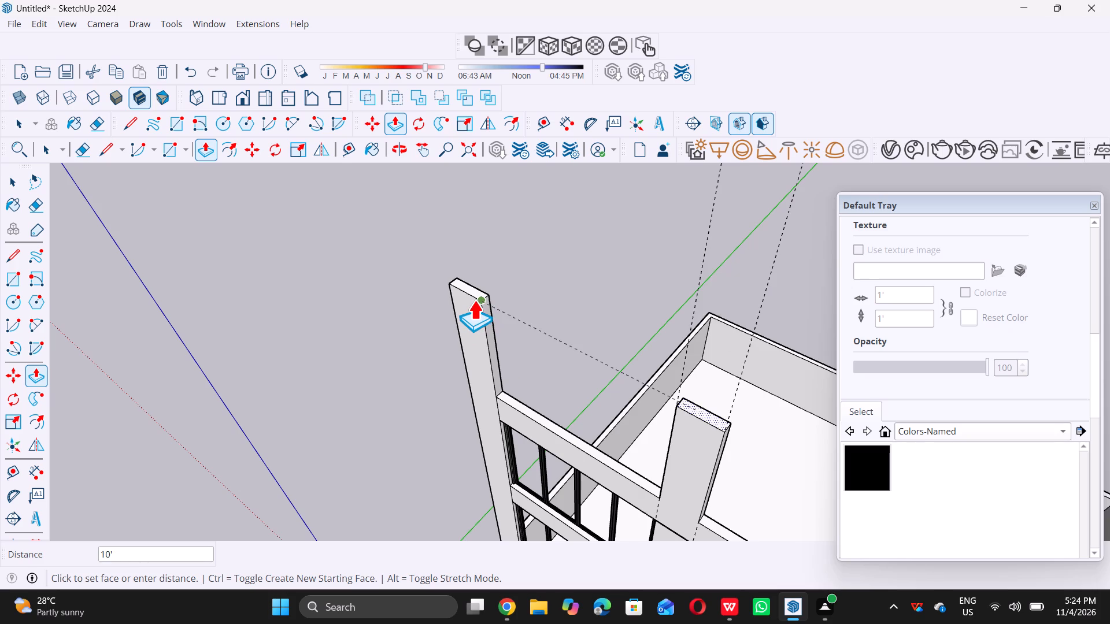
pyautogui.click(474, 301)
# Push/Pull the top face of the pier between the second and third bays up about 10', level with the neighbouring raised pier.
pyautogui.scroll(-7, 471, 302)
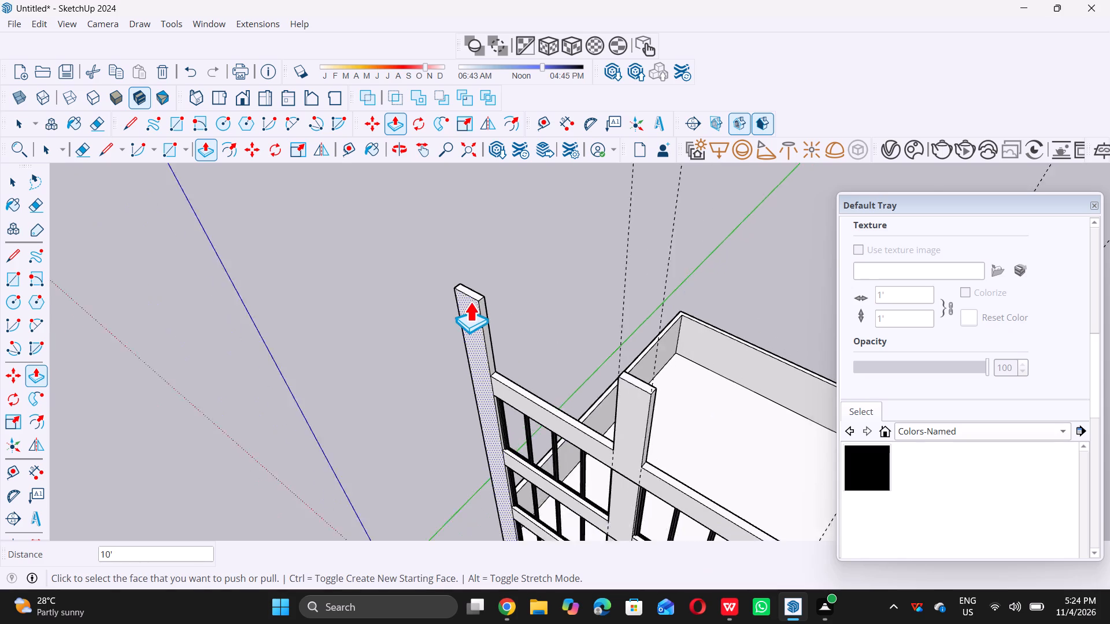
pyautogui.scroll(-5, 470, 302)
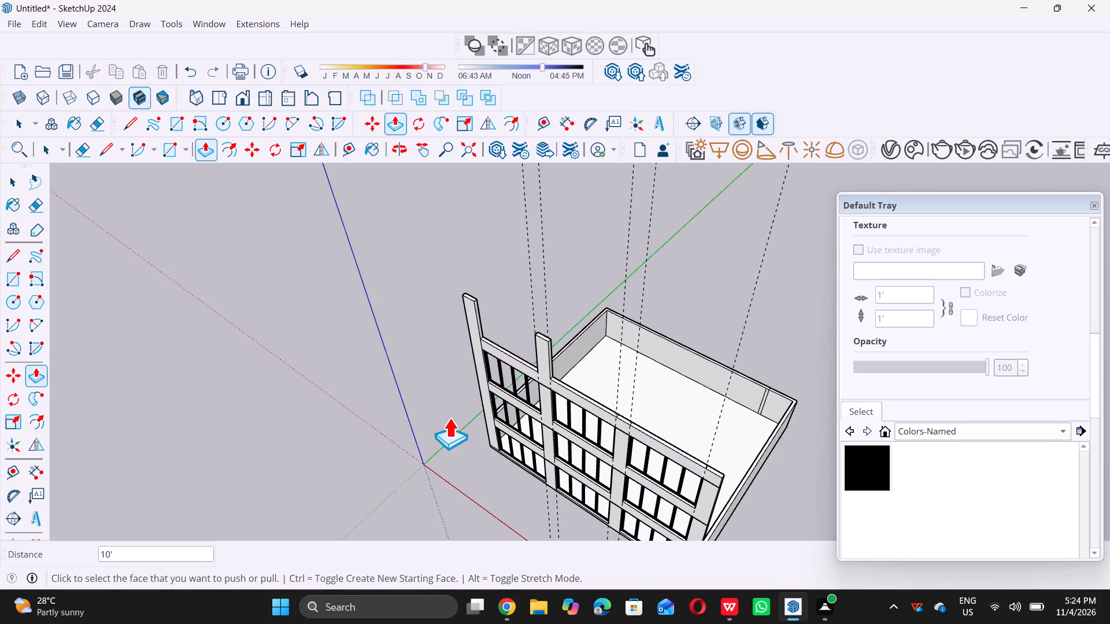
pyautogui.moveTo(430, 439); pyautogui.dragTo(443, 465, button='middle')
pyautogui.scroll(7, 632, 422)
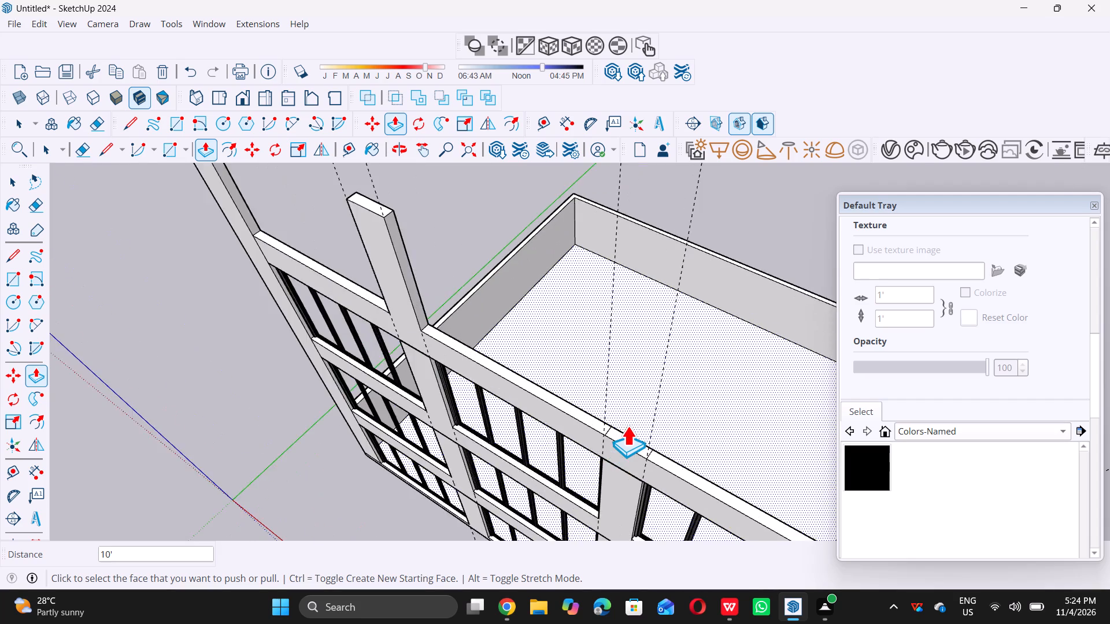
pyautogui.scroll(2, 627, 426)
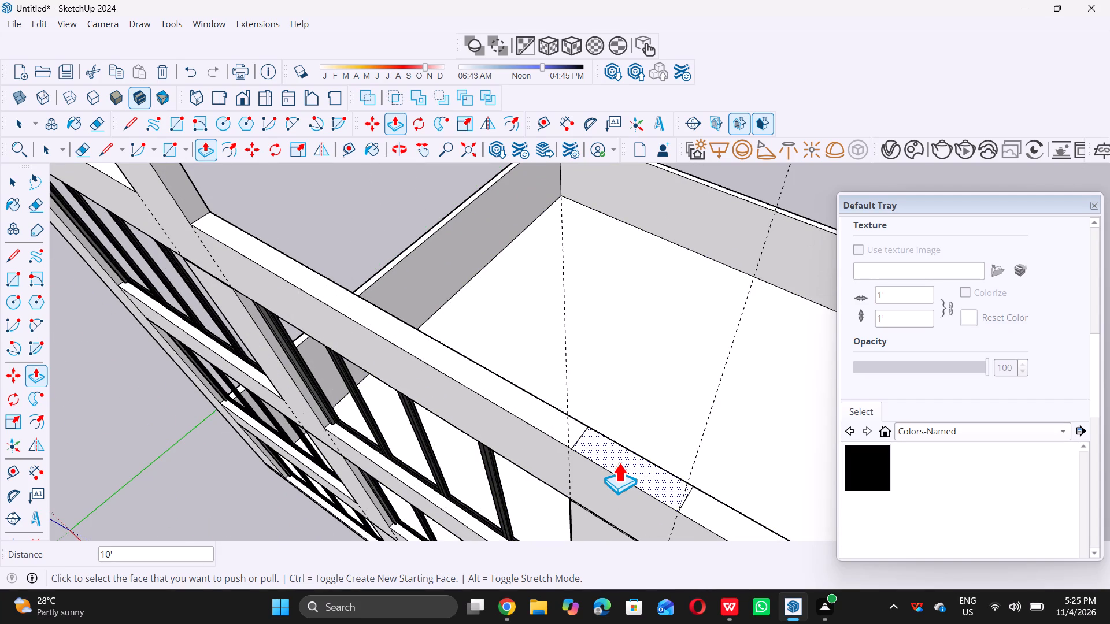
pyautogui.click(619, 462)
pyautogui.click(617, 452)
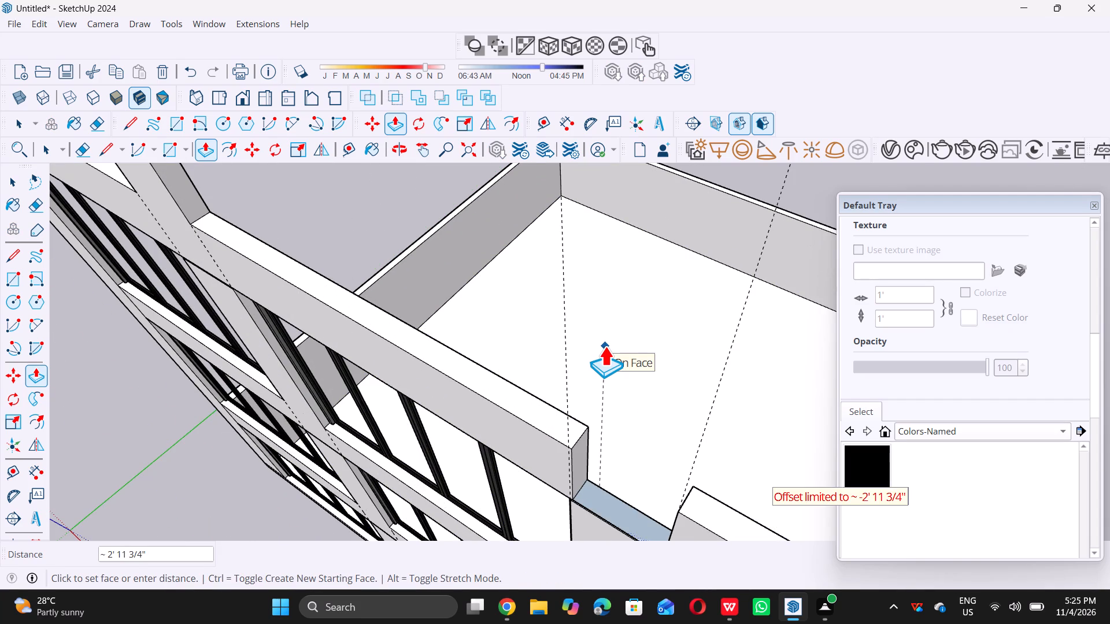
pyautogui.scroll(-4, 605, 346)
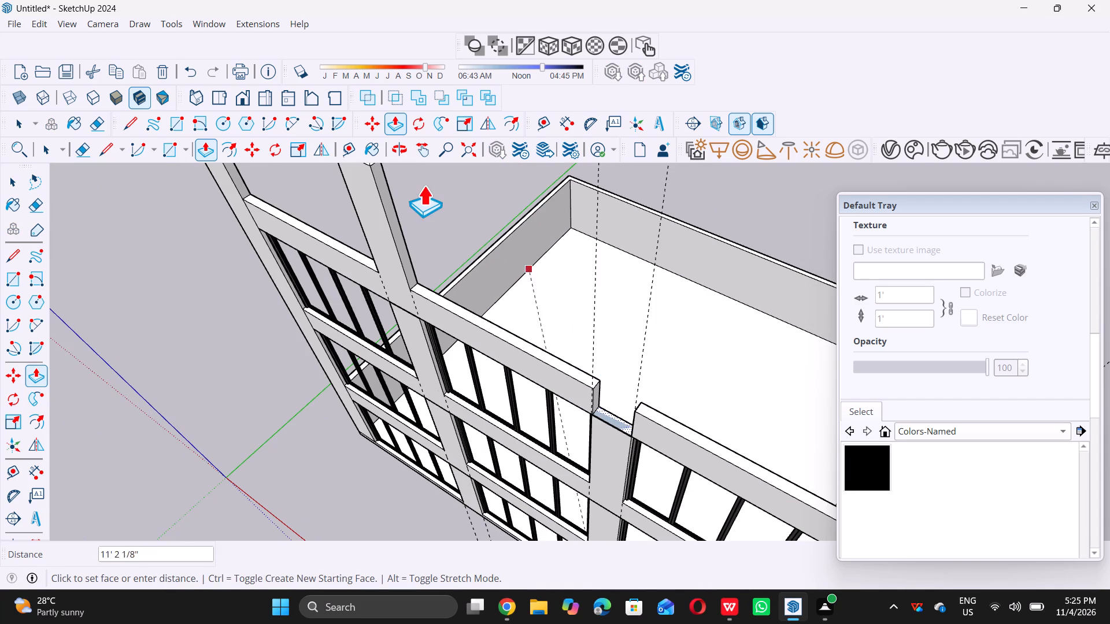
pyautogui.scroll(-4, 441, 205)
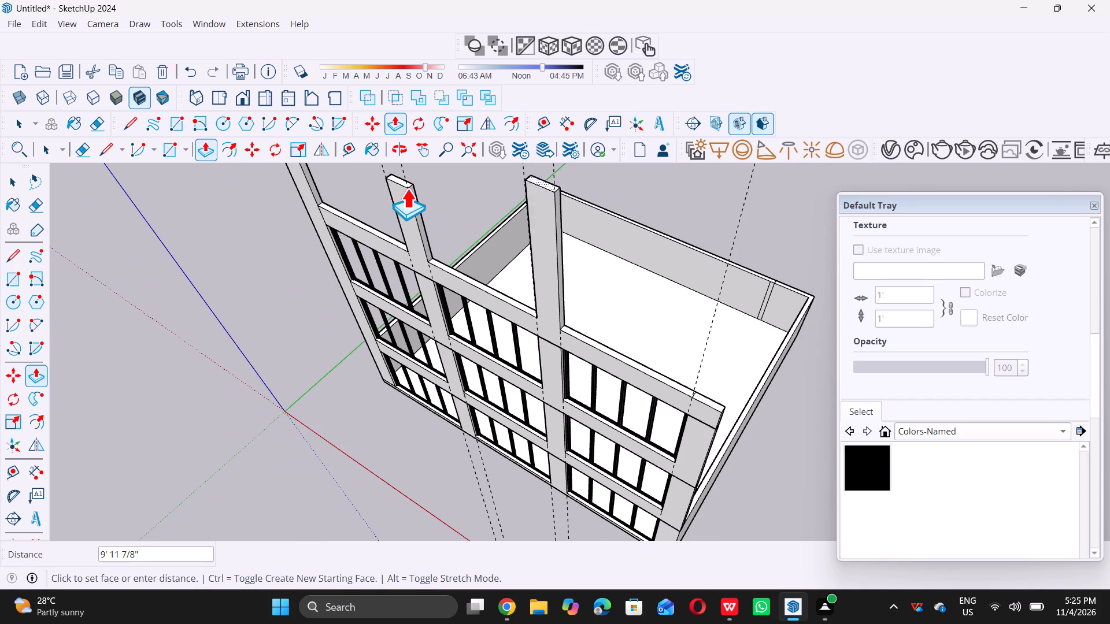
pyautogui.click(404, 188)
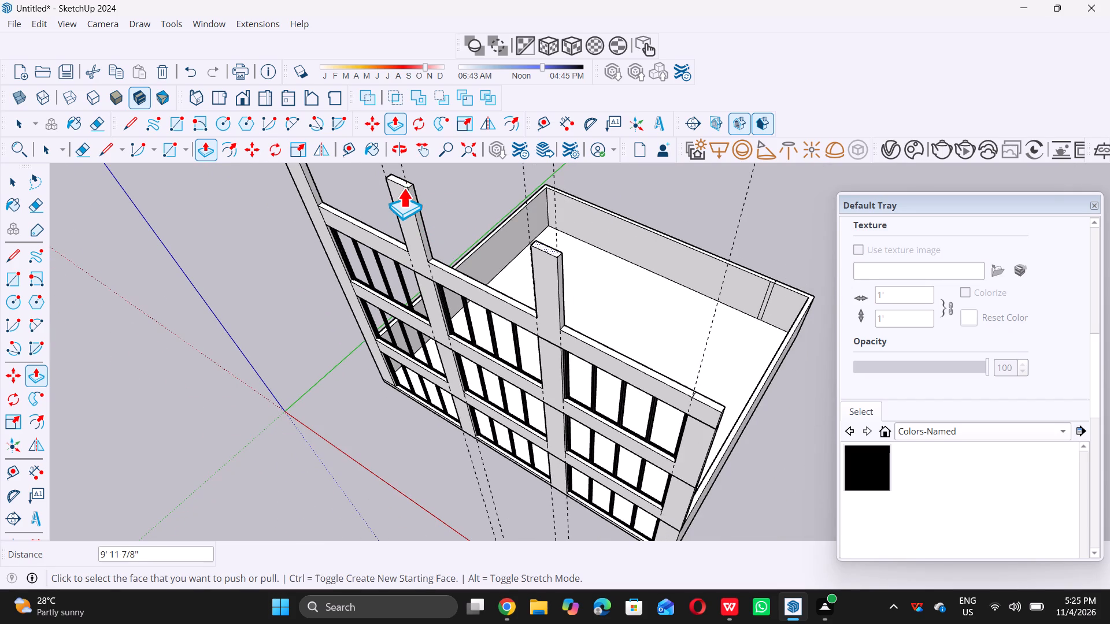
# Push/Pull the band's top face above the far end pier up 10', level with the adjacent raised pier.
pyautogui.scroll(-4, 415, 202)
pyautogui.scroll(-2, 451, 269)
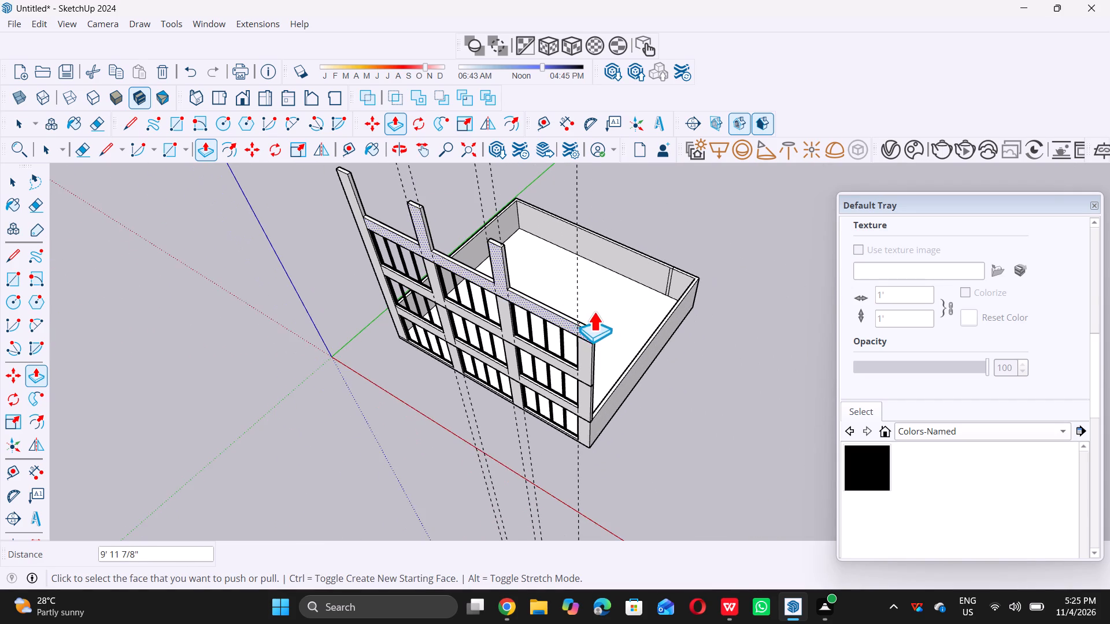
pyautogui.scroll(2, 587, 320)
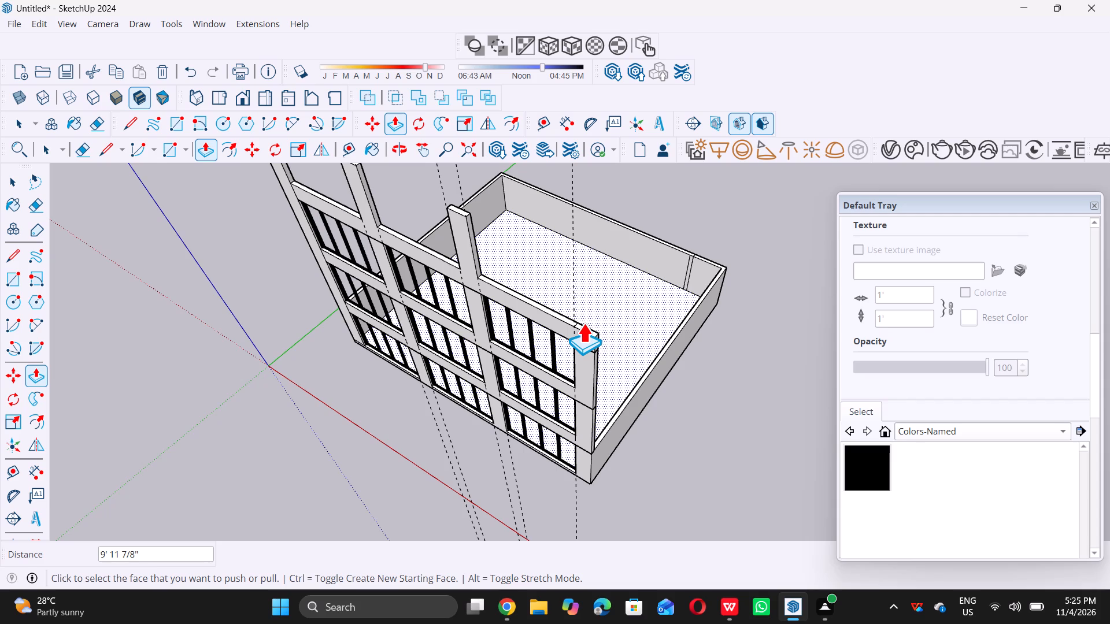
pyautogui.scroll(5, 582, 326)
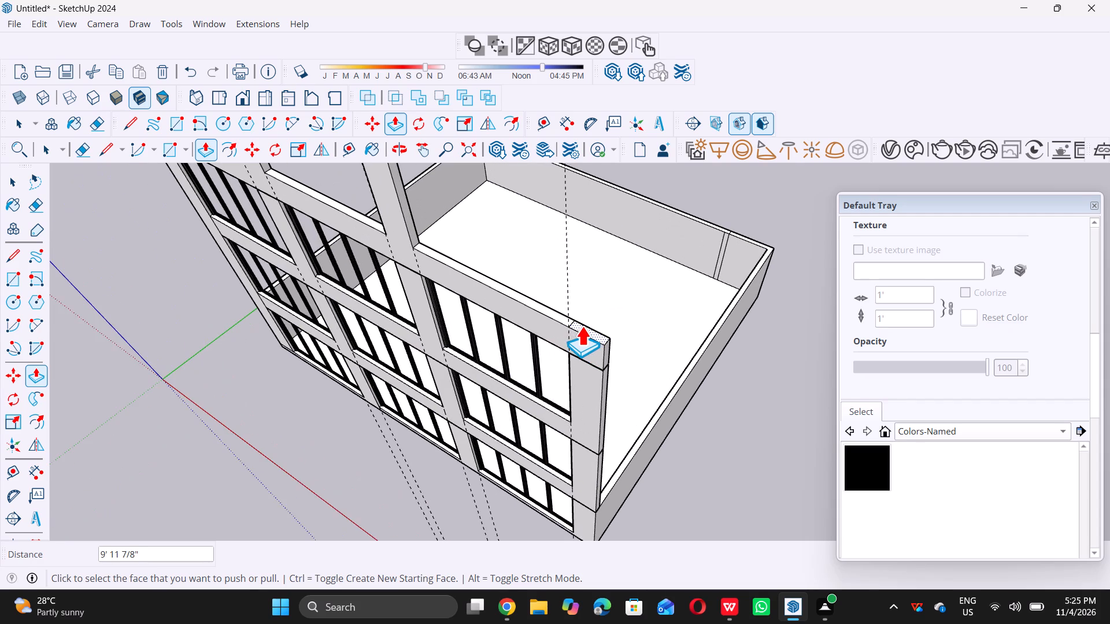
pyautogui.scroll(2, 582, 326)
pyautogui.click(584, 326)
pyautogui.scroll(-3, 541, 239)
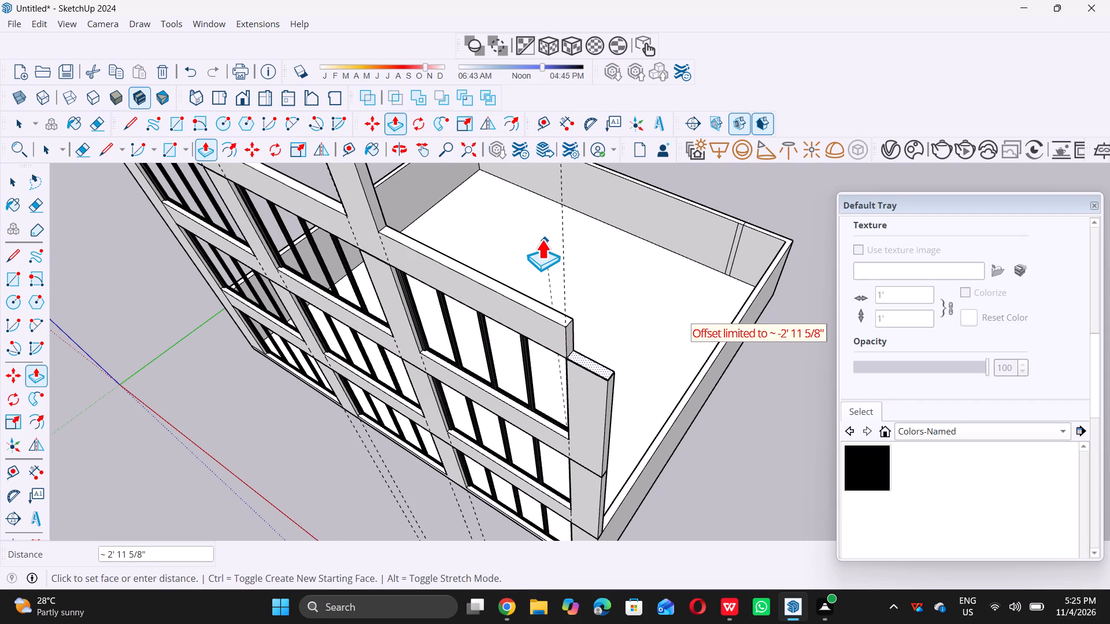
pyautogui.scroll(-6, 542, 239)
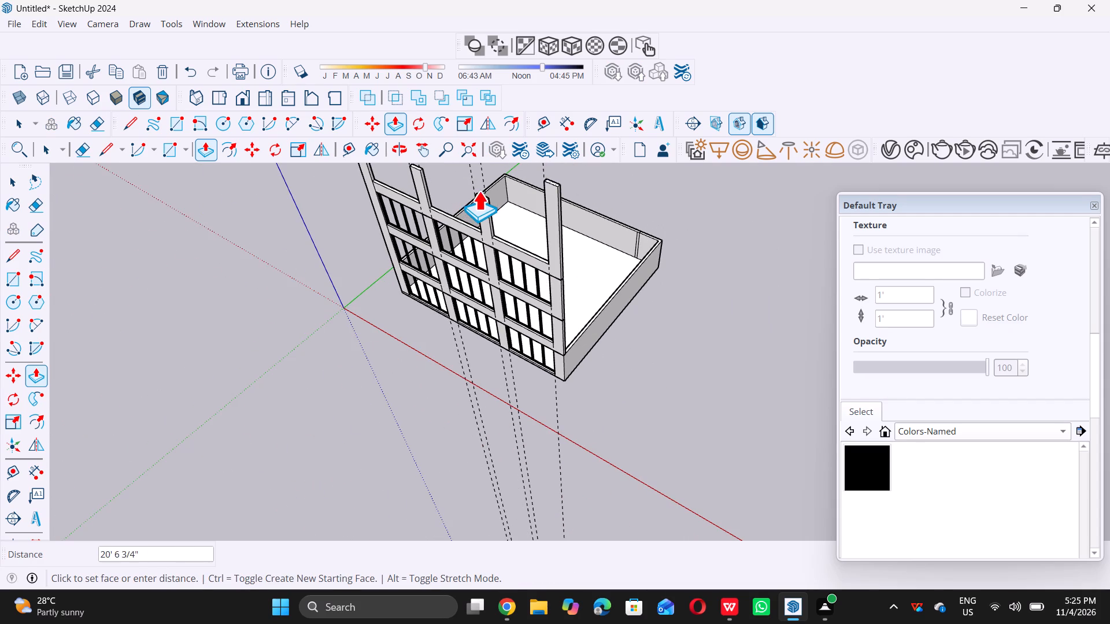
pyautogui.click(480, 197)
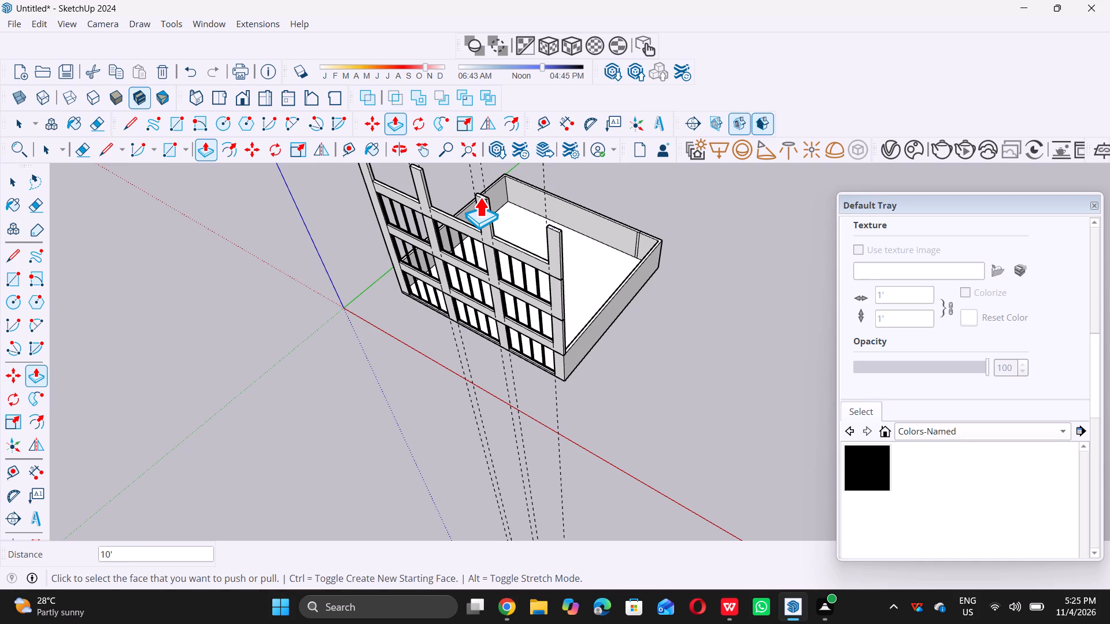
pyautogui.press('space')
# Examine the uppermost four-panel window in the first bay beside the outer end pier.
pyautogui.scroll(-12, 545, 254)
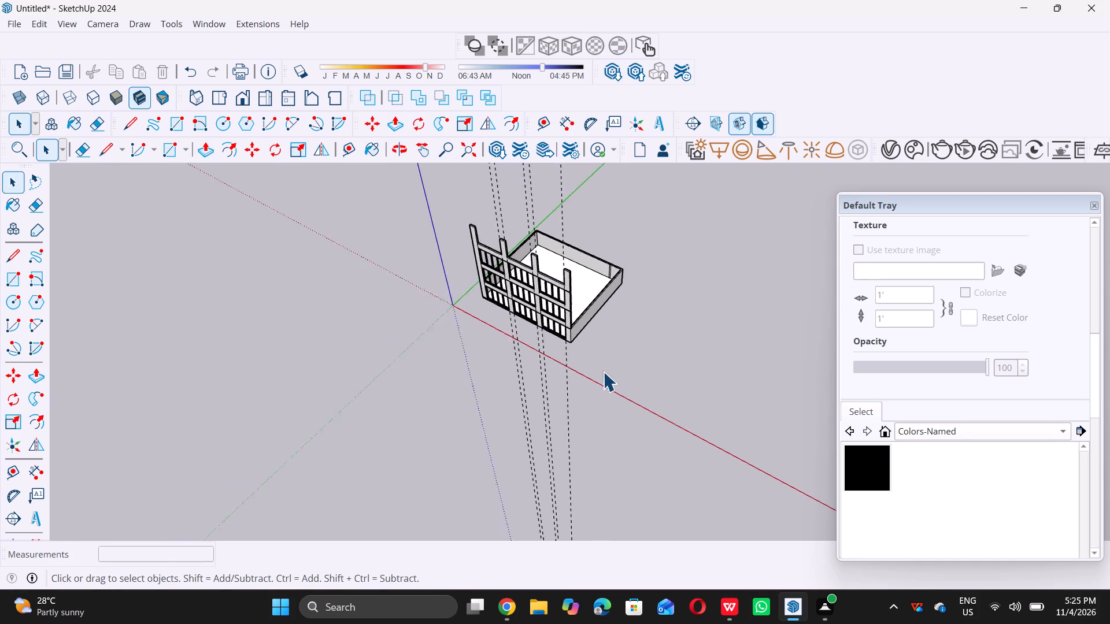
pyautogui.scroll(-4, 603, 372)
pyautogui.moveTo(564, 432); pyautogui.dragTo(658, 276, button='middle')
pyautogui.scroll(7, 530, 326)
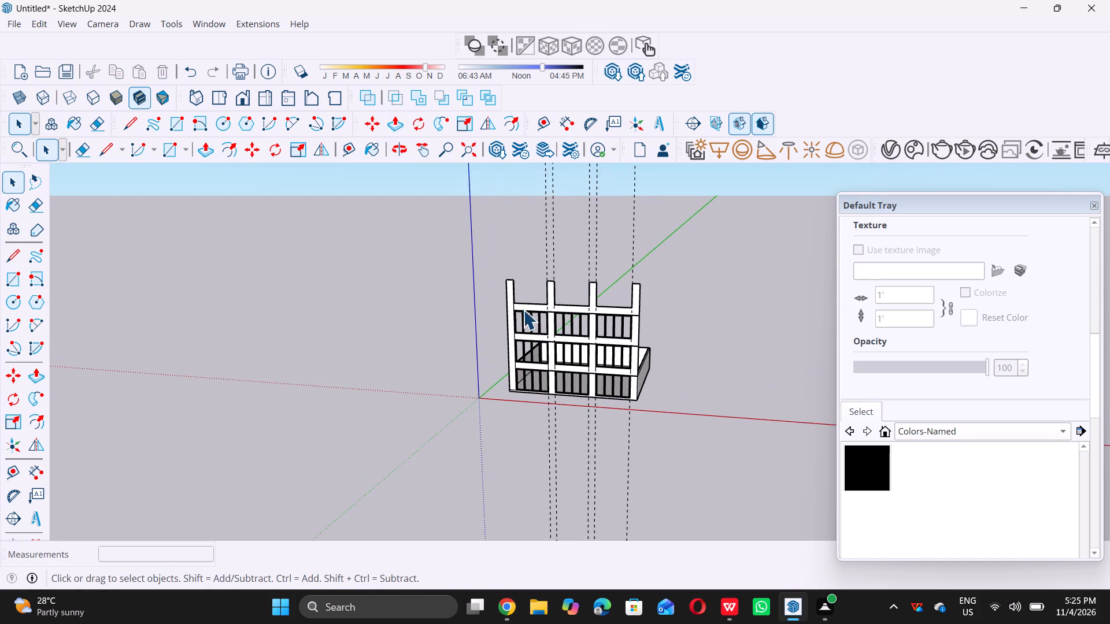
pyautogui.scroll(12, 522, 306)
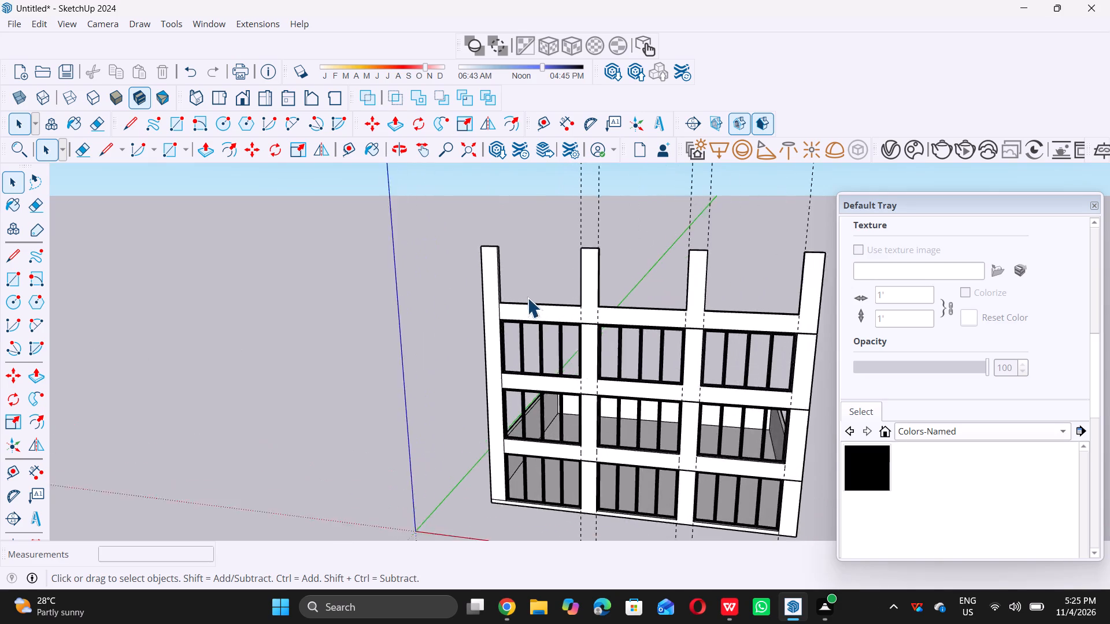
pyautogui.scroll(2, 527, 298)
pyautogui.scroll(5, 490, 392)
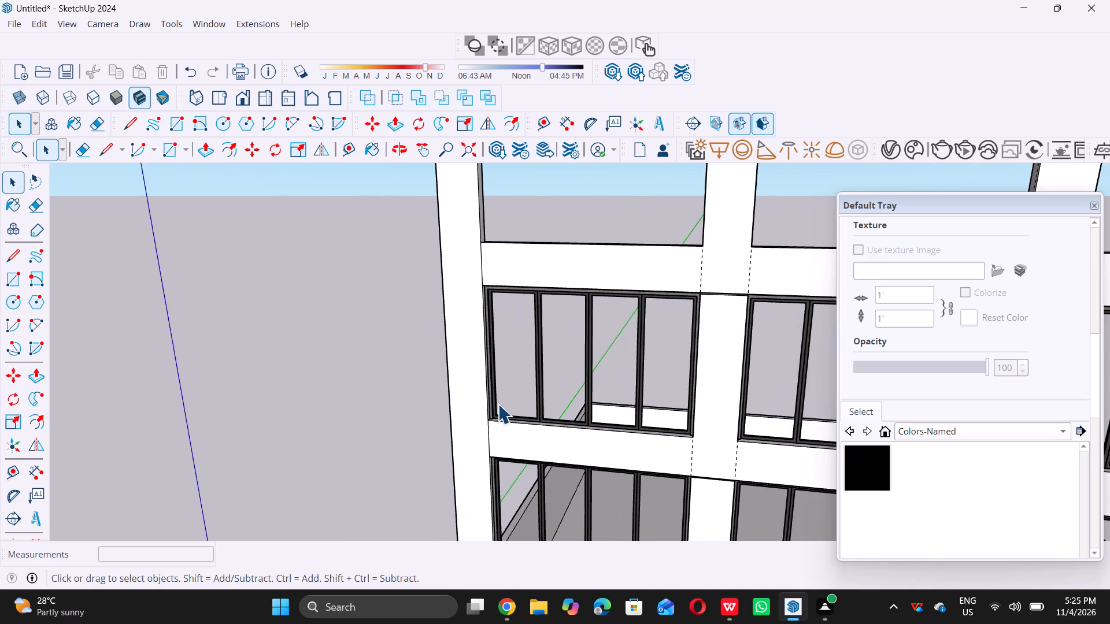
pyautogui.moveTo(498, 405); pyautogui.dragTo(467, 433, button='middle')
pyautogui.scroll(5, 488, 426)
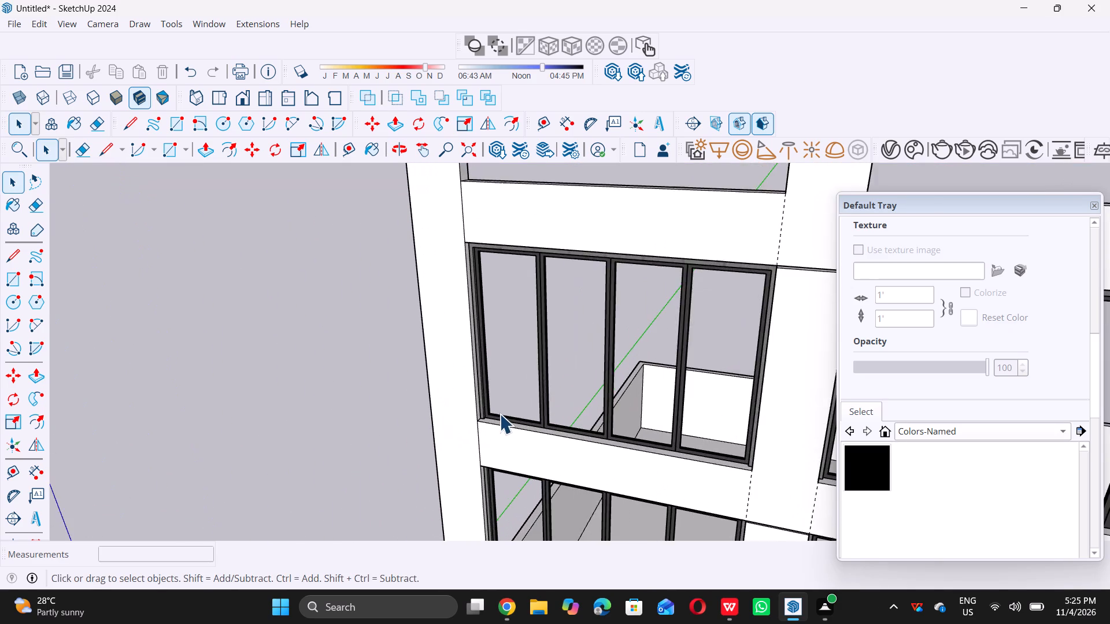
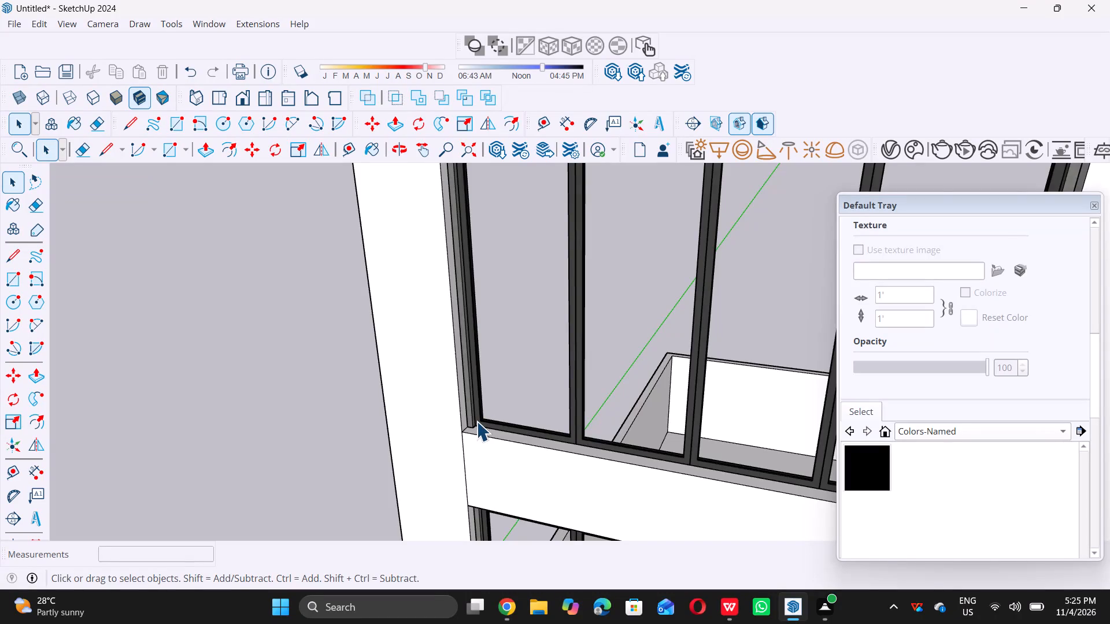
# Copy the first bay's window frame from its lower corner up 13' 13/16" into the top-storey opening above.
pyautogui.scroll(1, 476, 421)
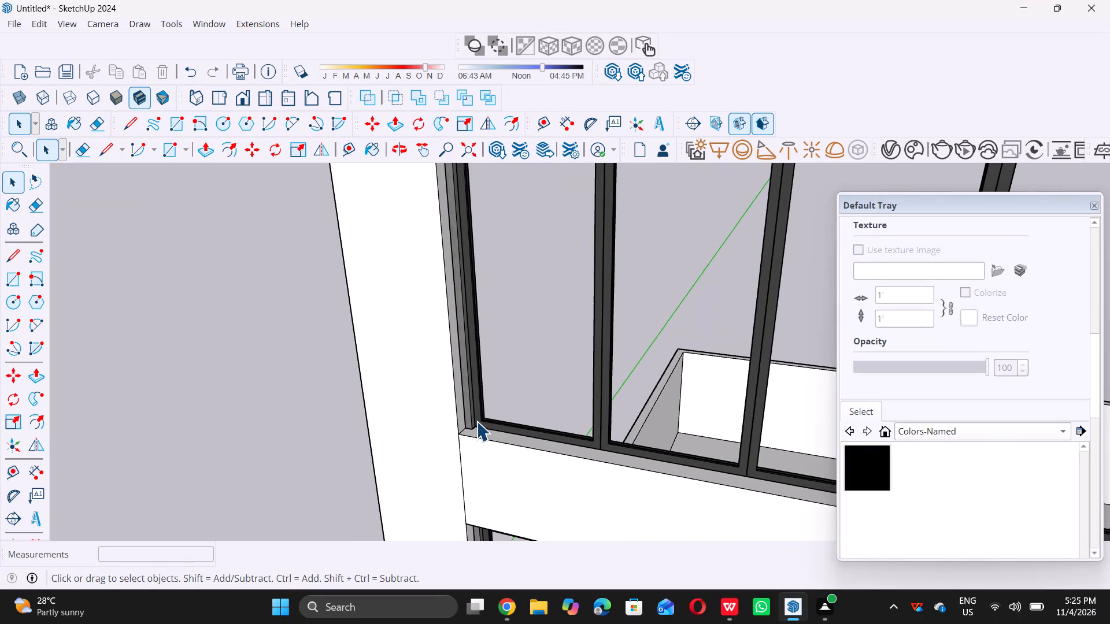
pyautogui.click(476, 421)
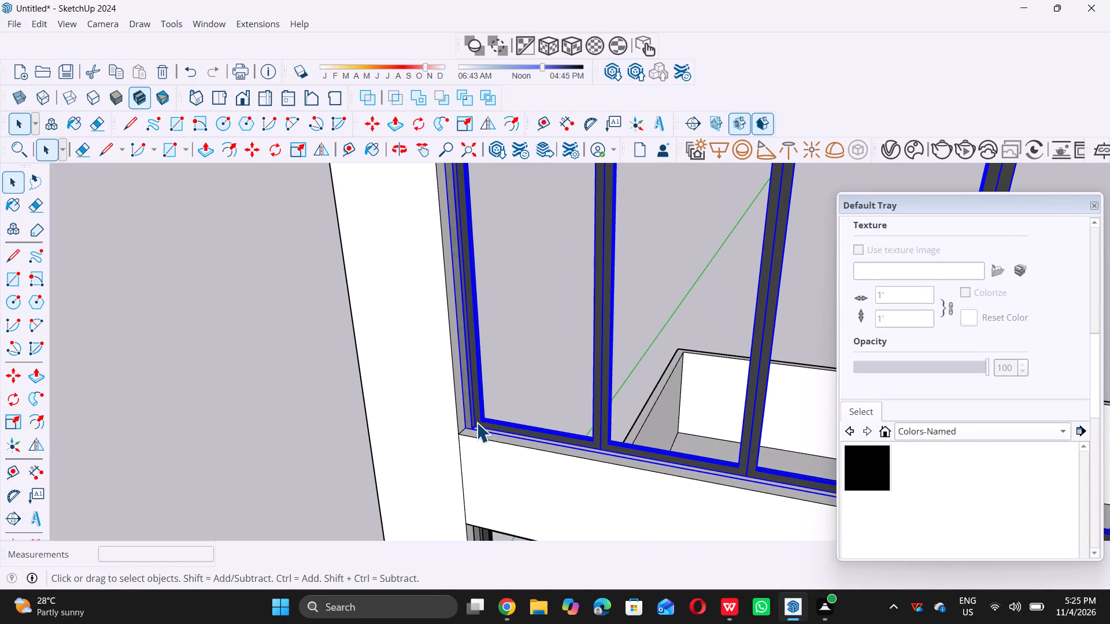
pyautogui.press('m')
pyautogui.scroll(7, 465, 428)
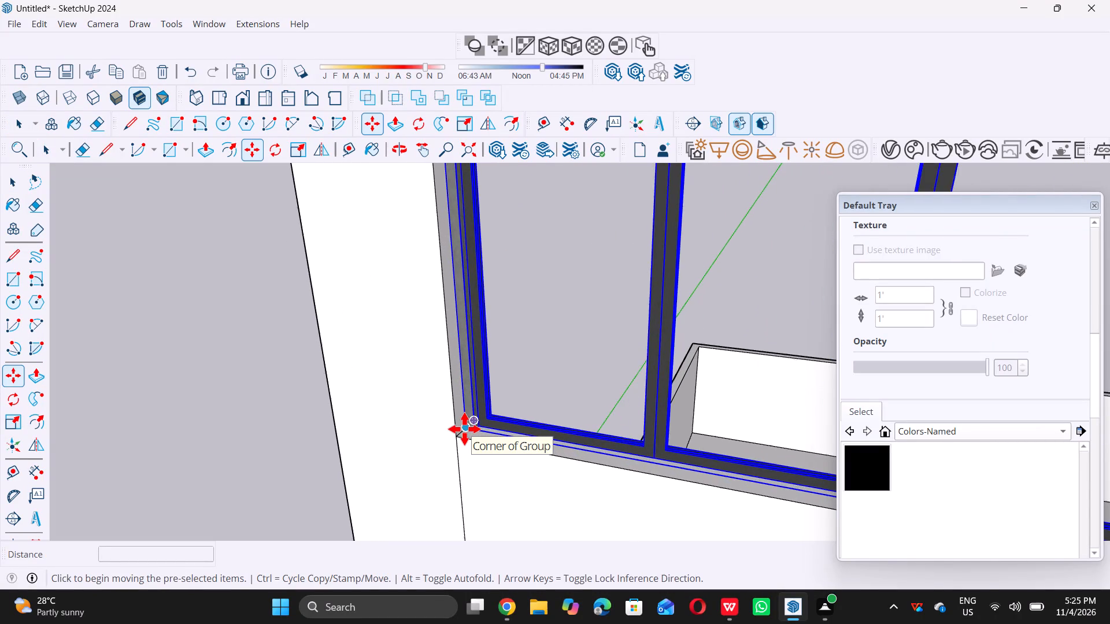
pyautogui.scroll(3, 464, 429)
pyautogui.click(464, 429)
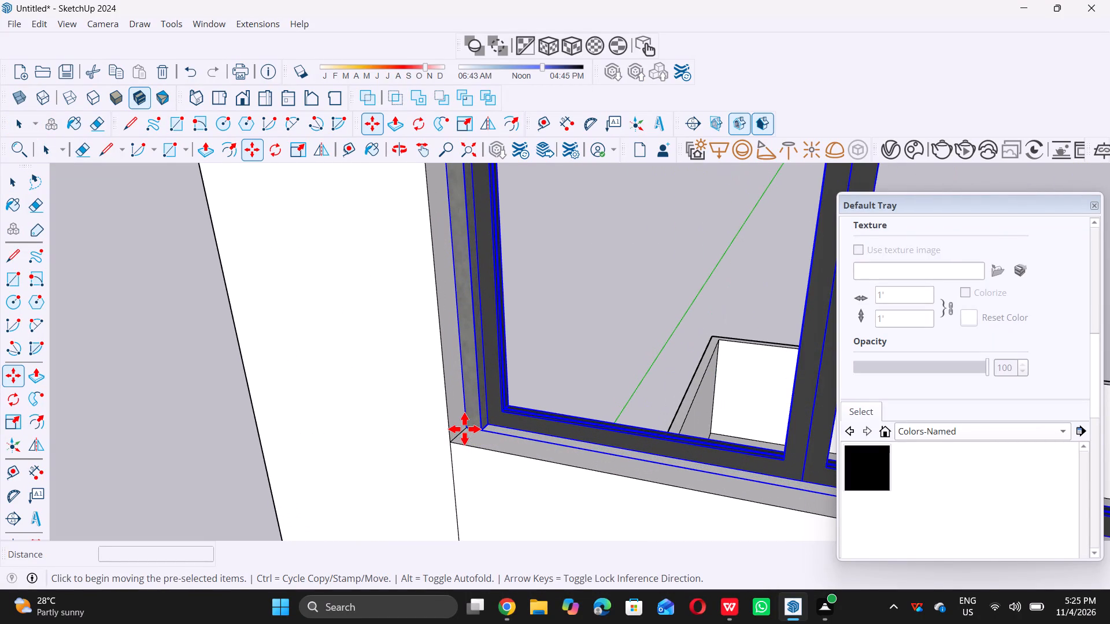
pyautogui.scroll(-12, 468, 380)
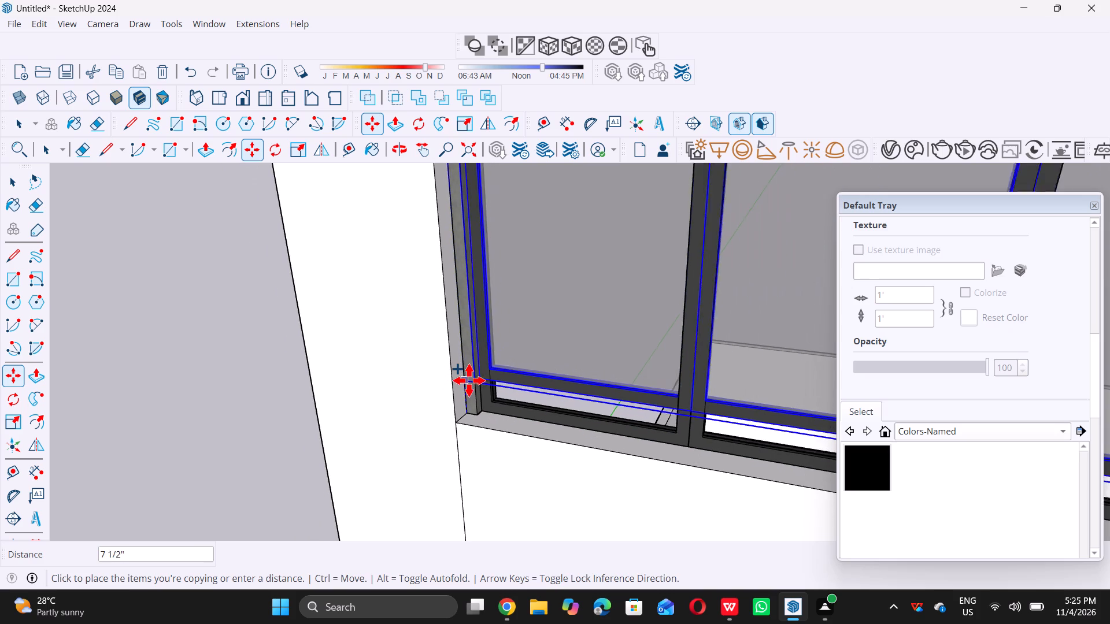
pyautogui.scroll(-20, 469, 380)
pyautogui.scroll(-9, 469, 380)
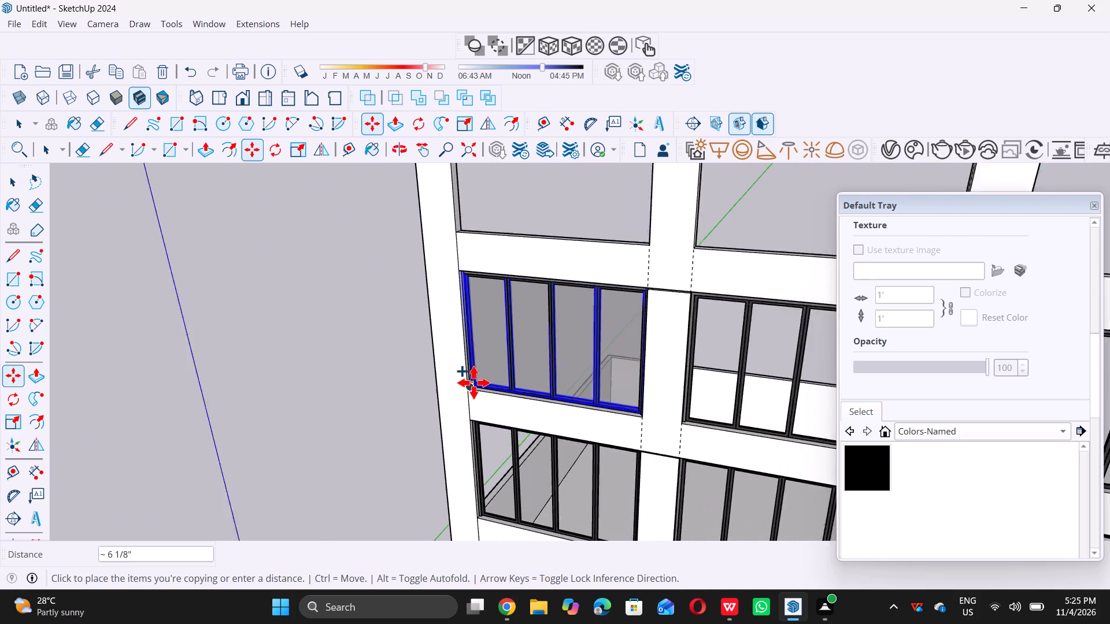
pyautogui.scroll(-2, 473, 382)
pyautogui.scroll(5, 464, 300)
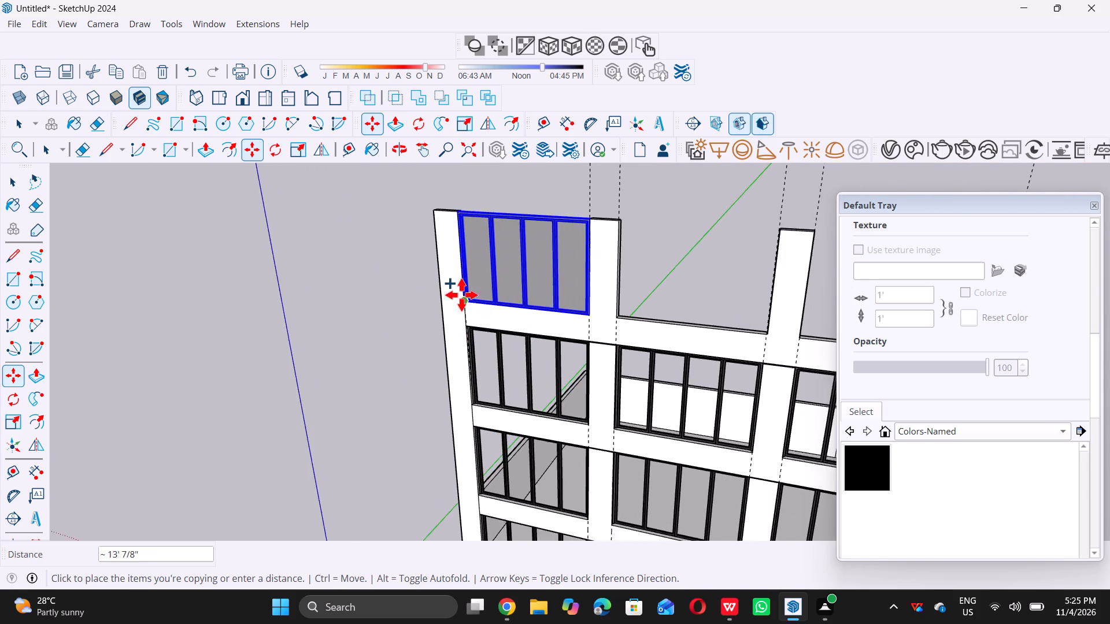
pyautogui.scroll(19, 461, 295)
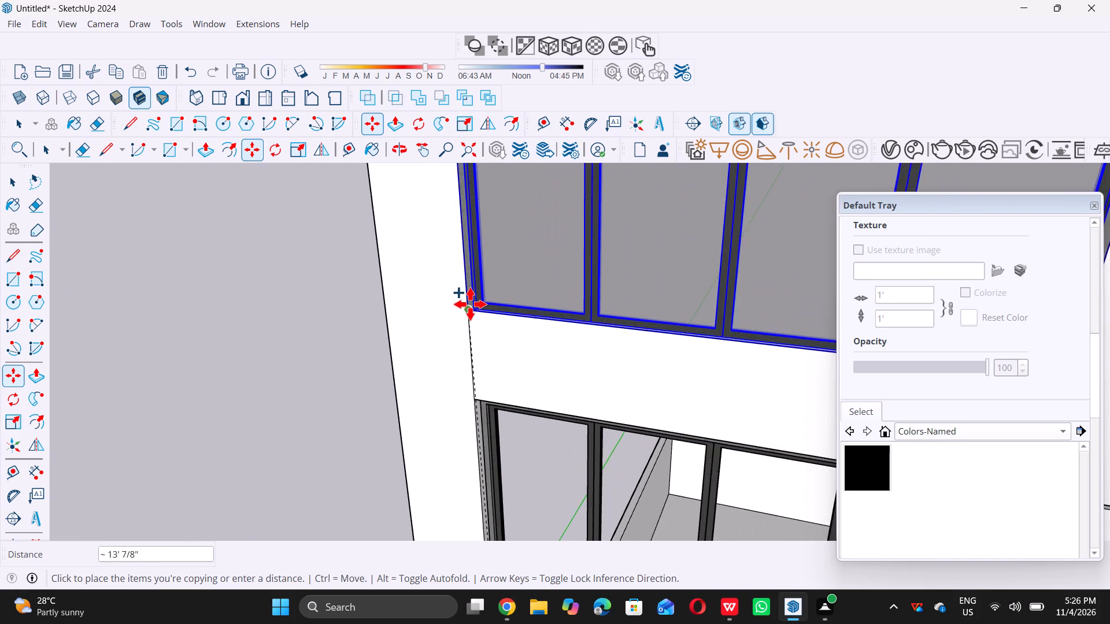
pyautogui.scroll(4, 470, 304)
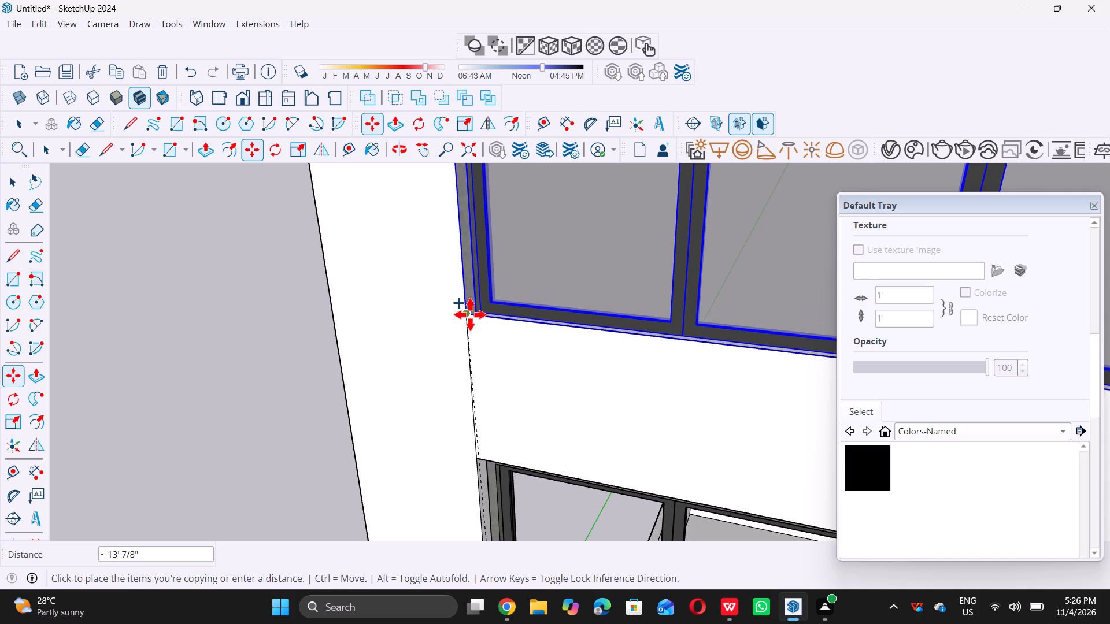
pyautogui.scroll(10, 473, 314)
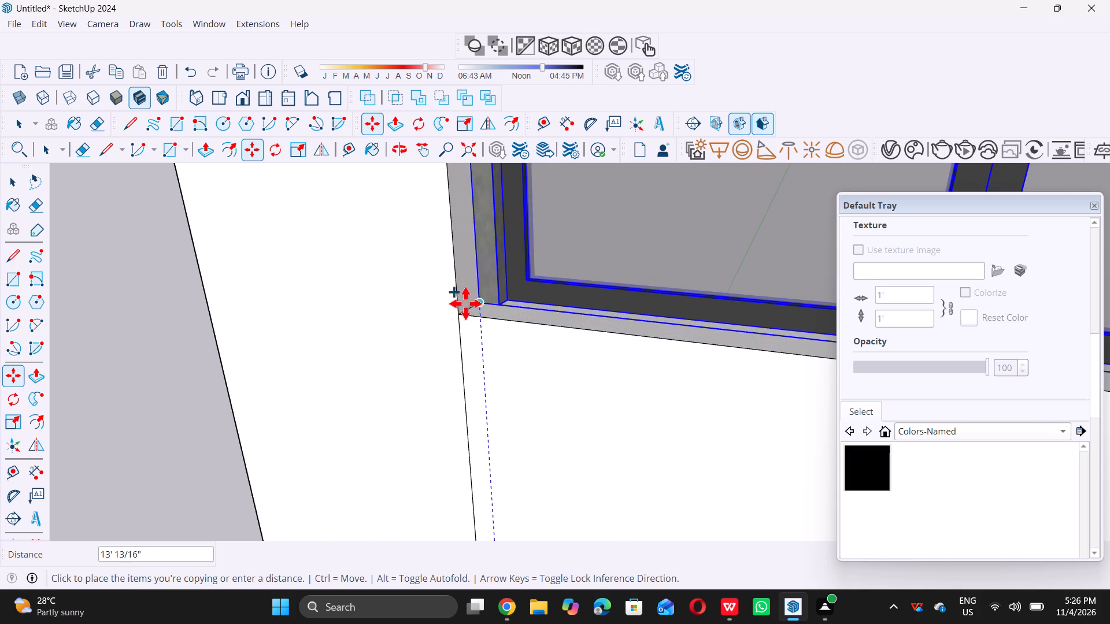
pyautogui.scroll(1, 466, 303)
pyautogui.click(482, 300)
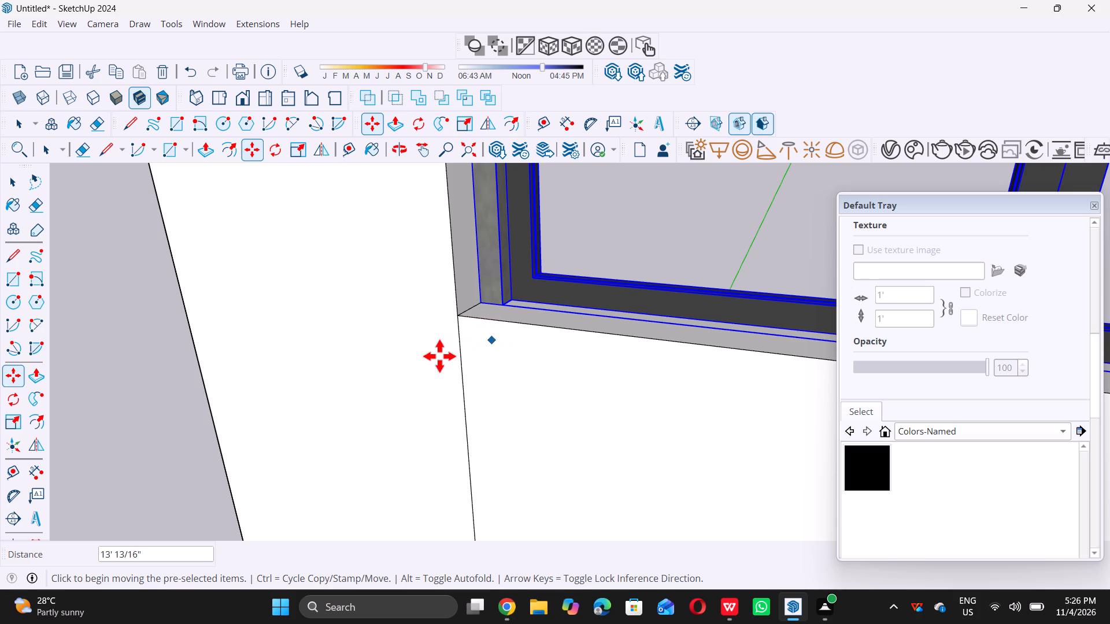
# Copy the new top-storey window frame 18' sideways into the second bay's opening, aligning it with the opening's lower corner.
pyautogui.click(454, 314)
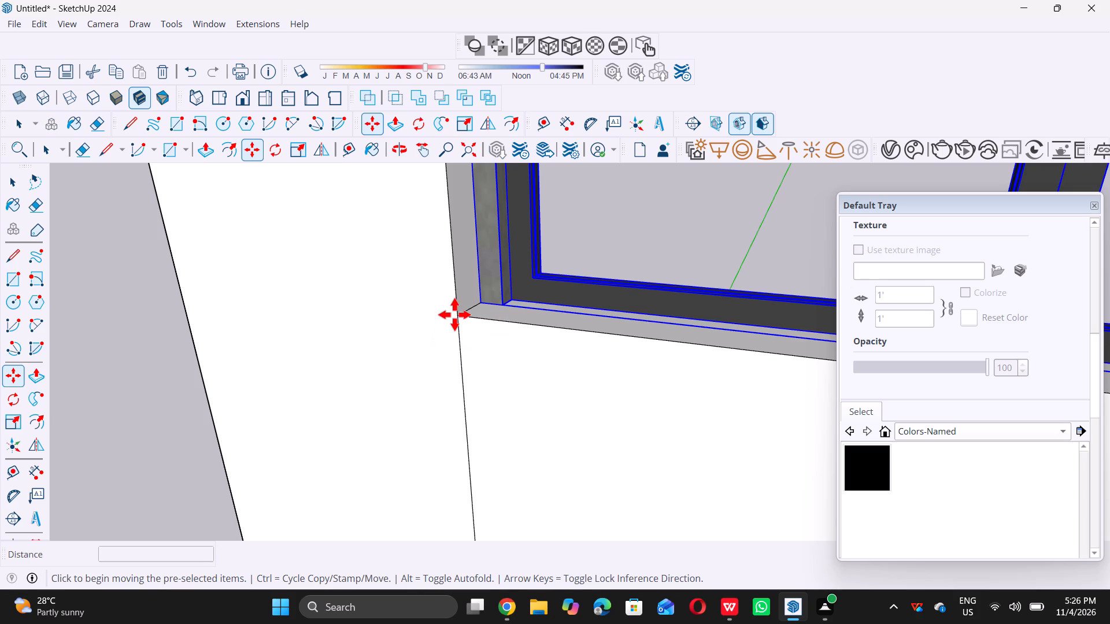
pyautogui.scroll(-15, 475, 329)
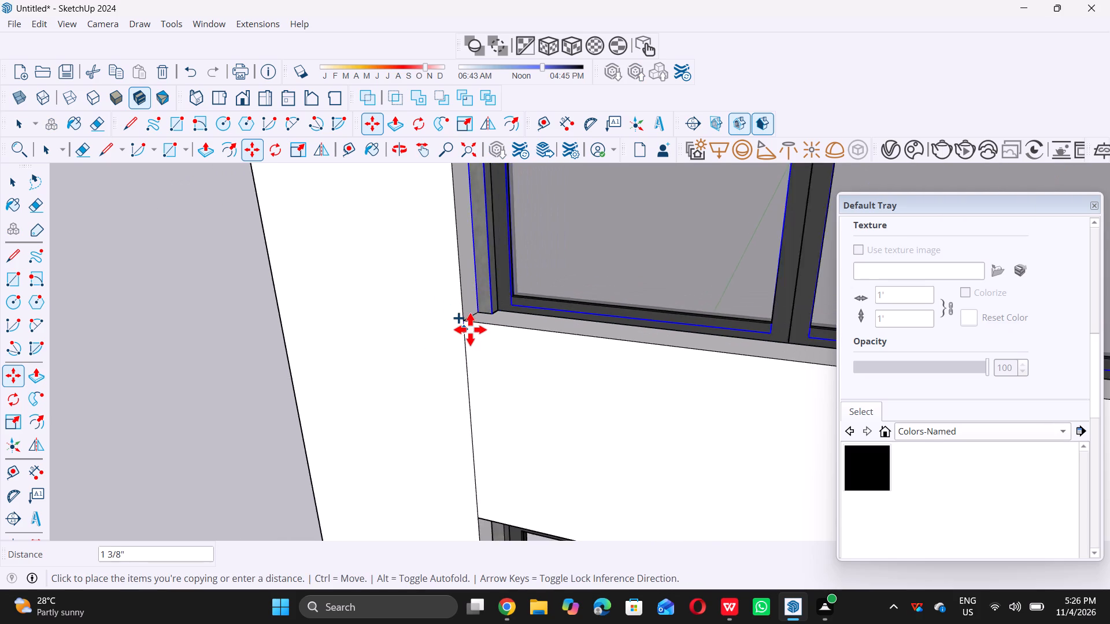
pyautogui.scroll(-20, 470, 329)
pyautogui.scroll(-7, 470, 329)
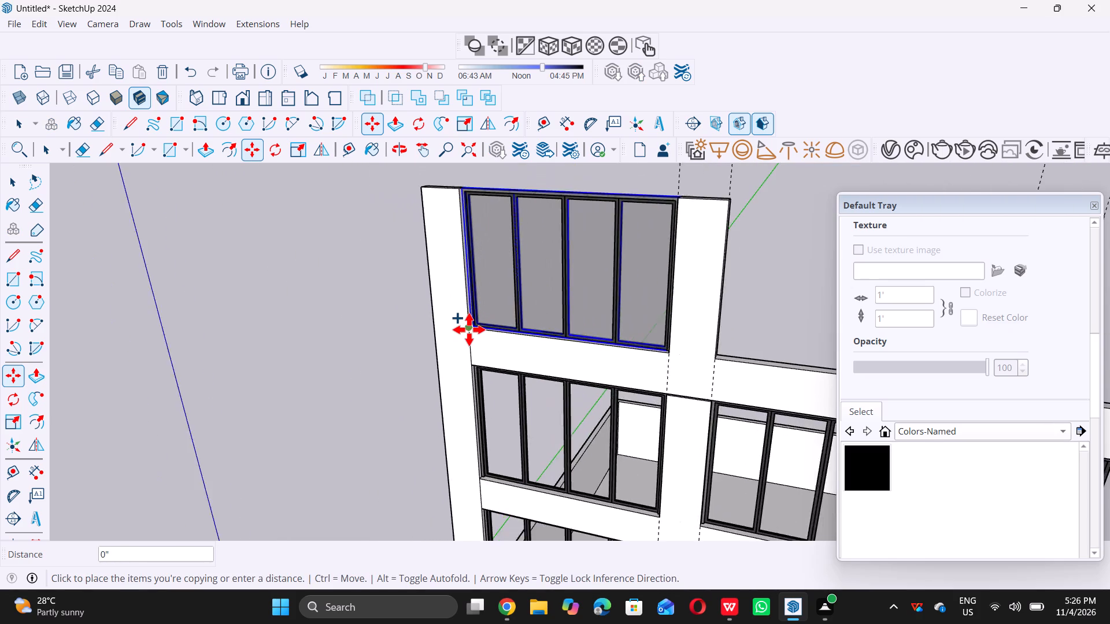
pyautogui.scroll(-6, 469, 329)
pyautogui.scroll(1, 604, 353)
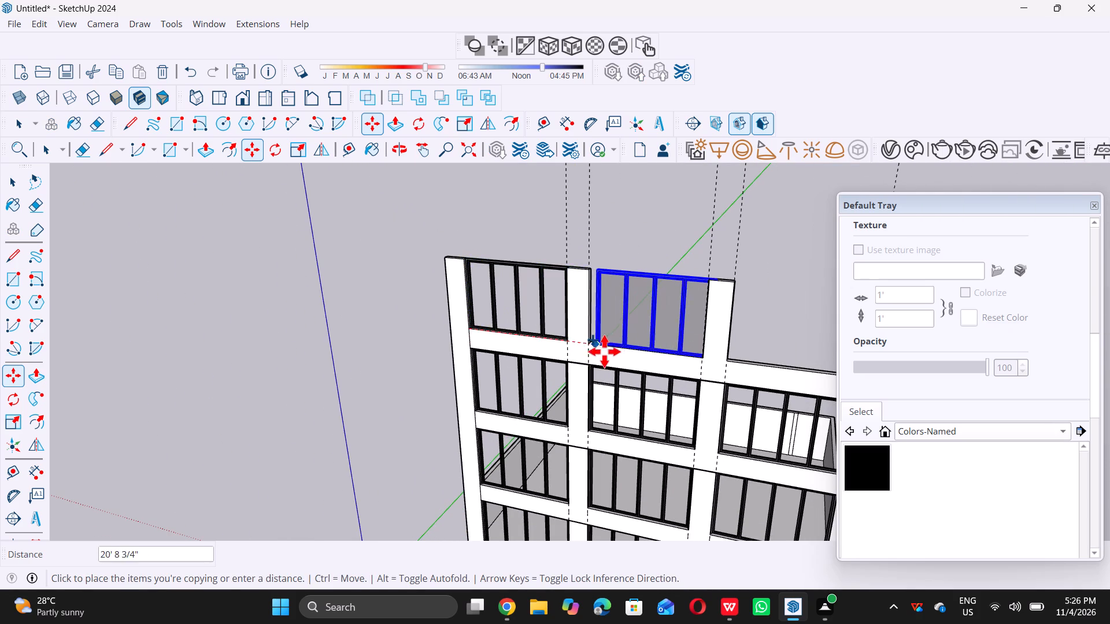
pyautogui.moveTo(600, 355); pyautogui.dragTo(569, 371, button='middle')
pyautogui.middleClick(569, 371)
pyautogui.scroll(6, 575, 354)
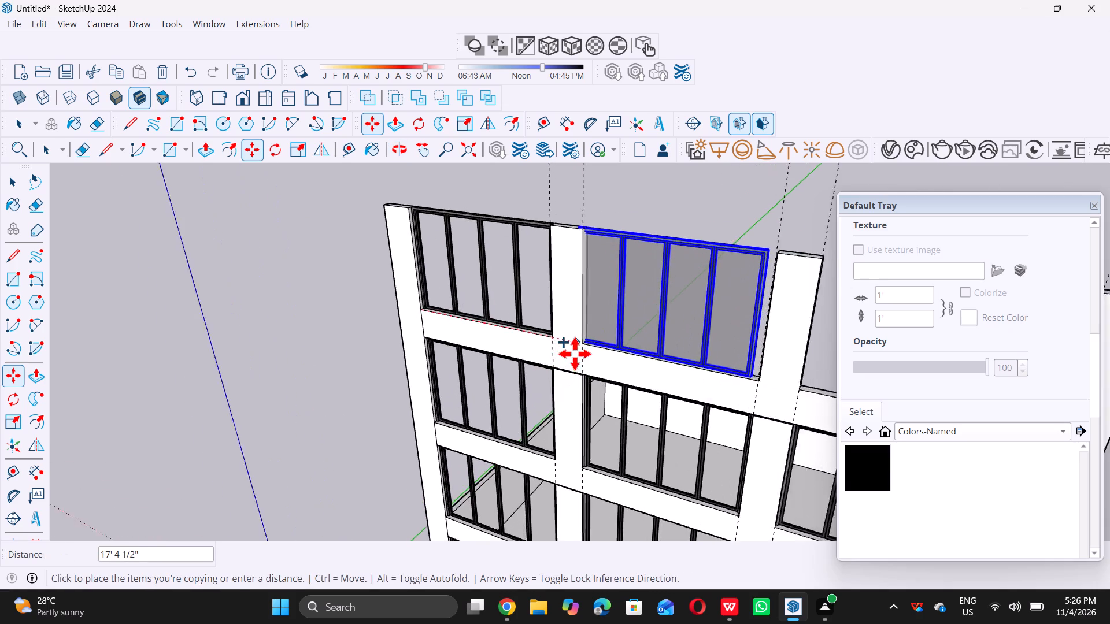
pyautogui.scroll(9, 585, 348)
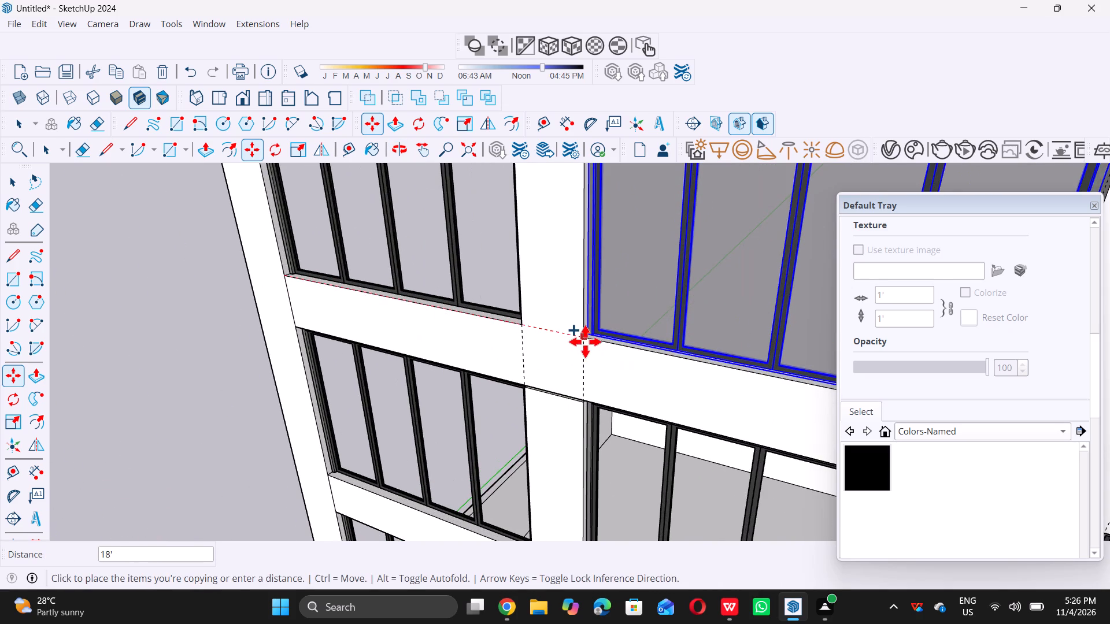
pyautogui.scroll(2, 585, 341)
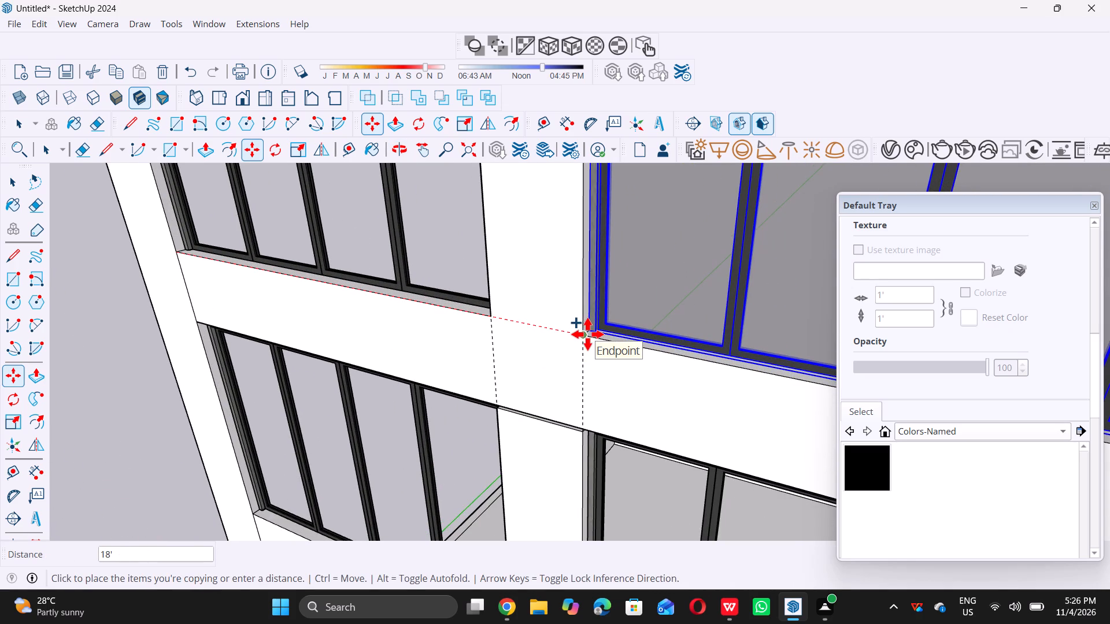
pyautogui.scroll(5, 587, 334)
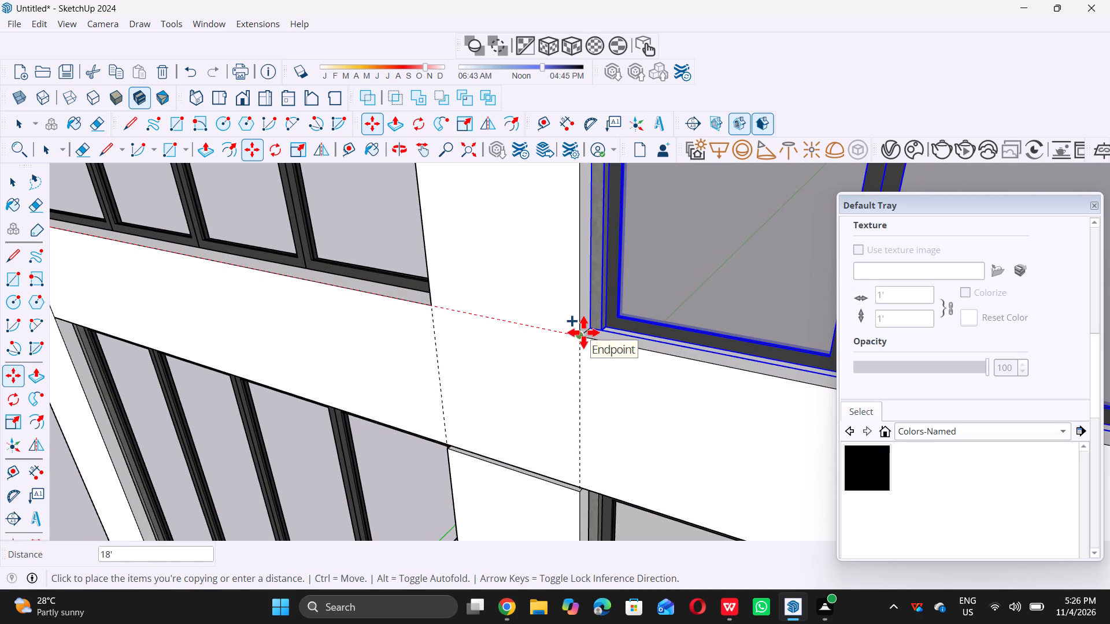
pyautogui.tripleClick(583, 332)
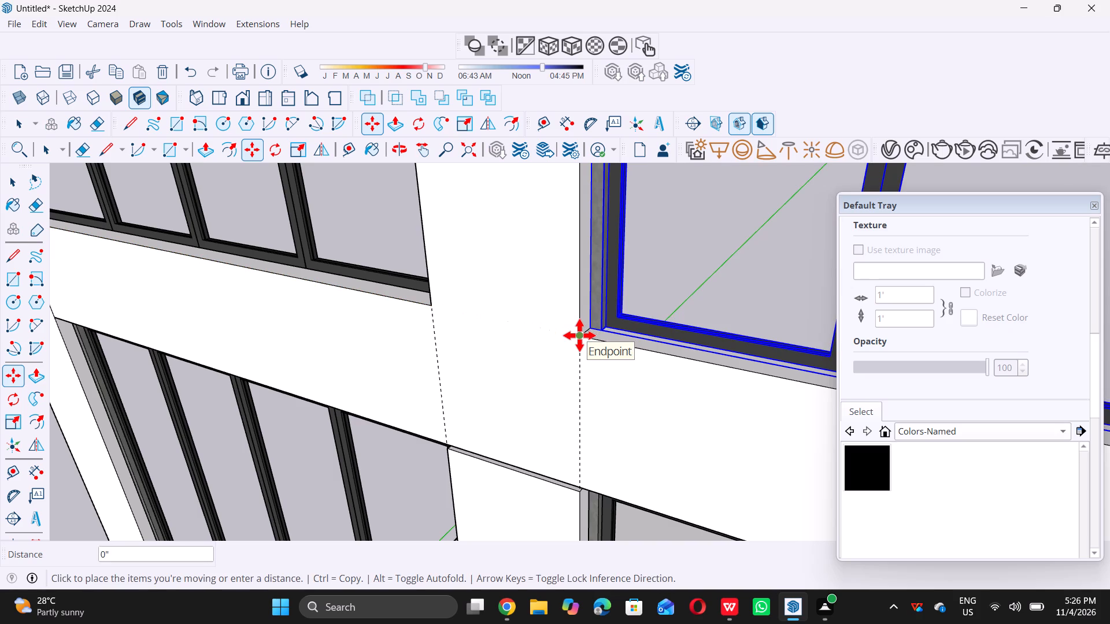
pyautogui.click(579, 335)
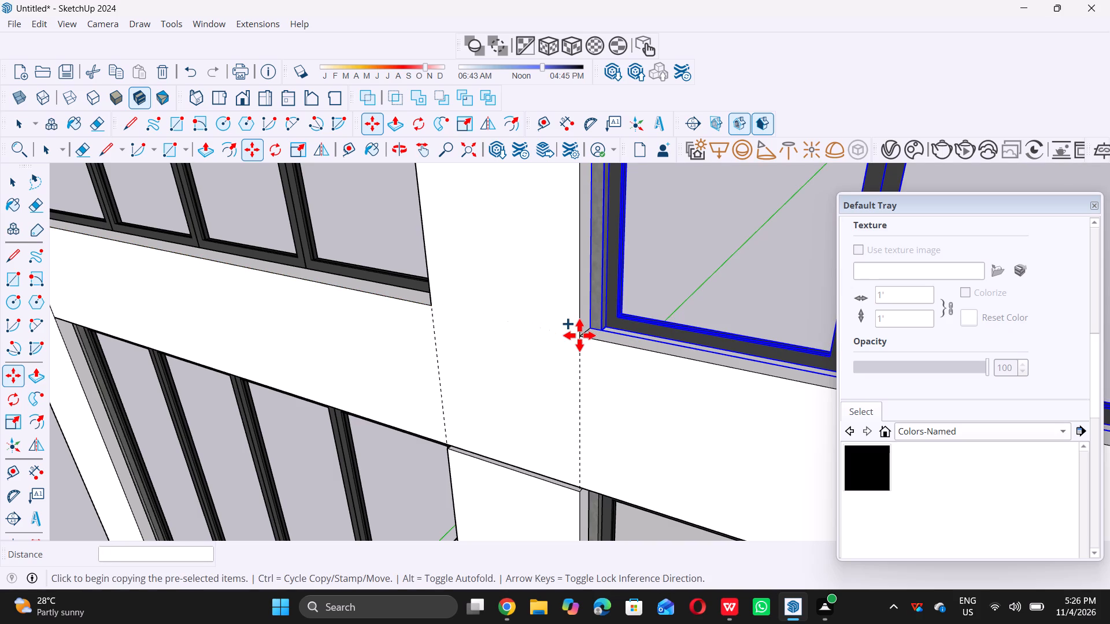
# Copy the second bay's top-storey window frame 18' into the third bay's opening and clear the selection.
pyautogui.scroll(-20, 579, 335)
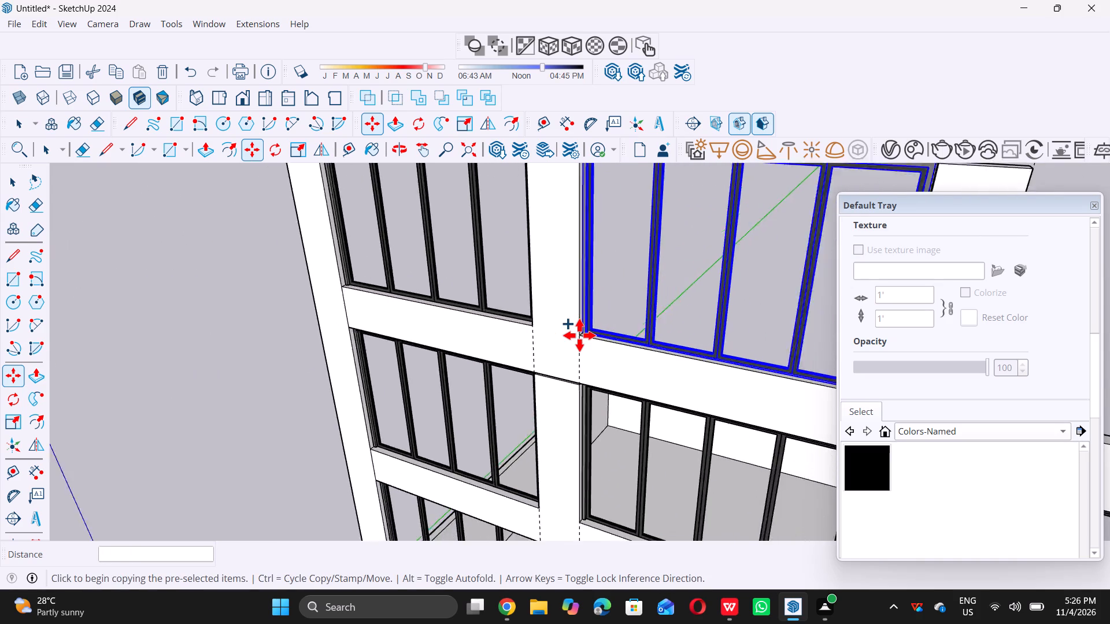
pyautogui.scroll(-10, 579, 335)
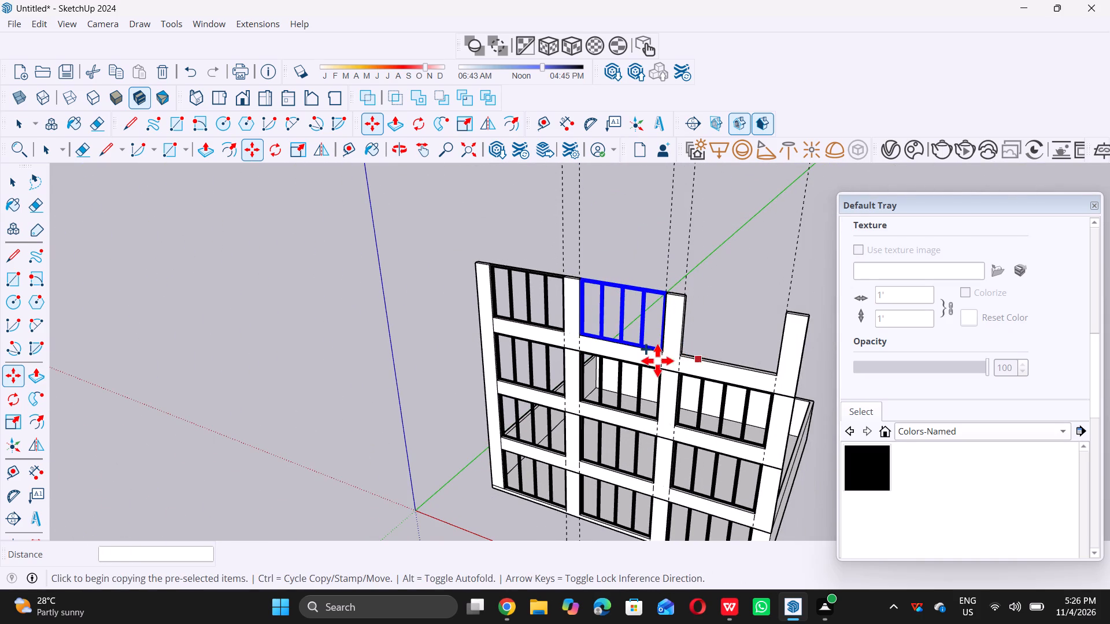
pyautogui.click(579, 336)
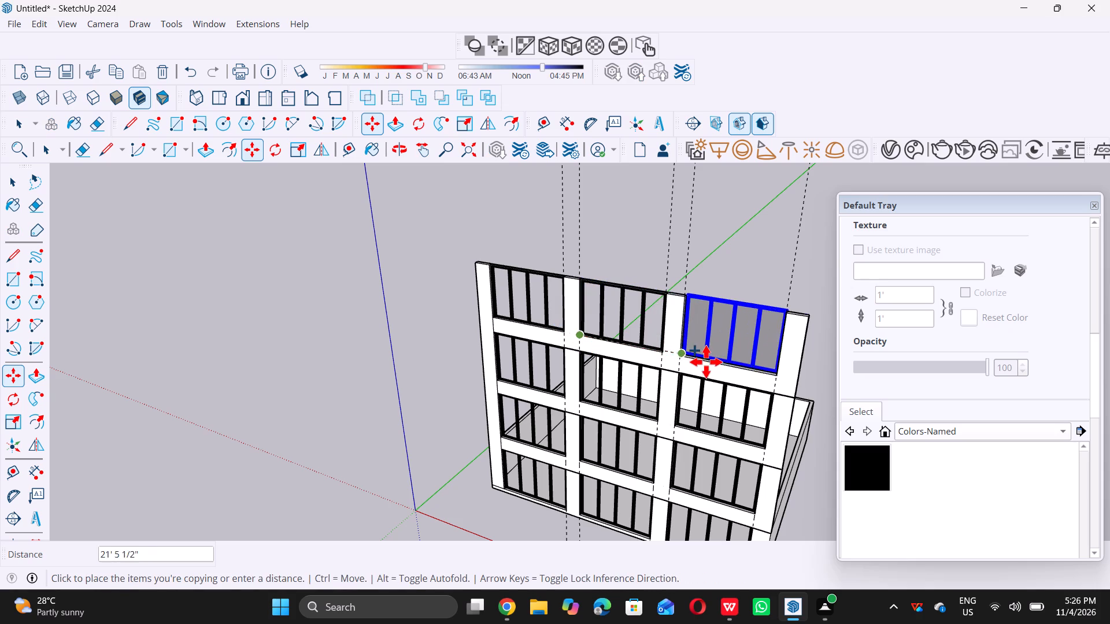
pyautogui.moveTo(702, 367); pyautogui.dragTo(670, 385, button='middle')
pyautogui.scroll(13, 670, 366)
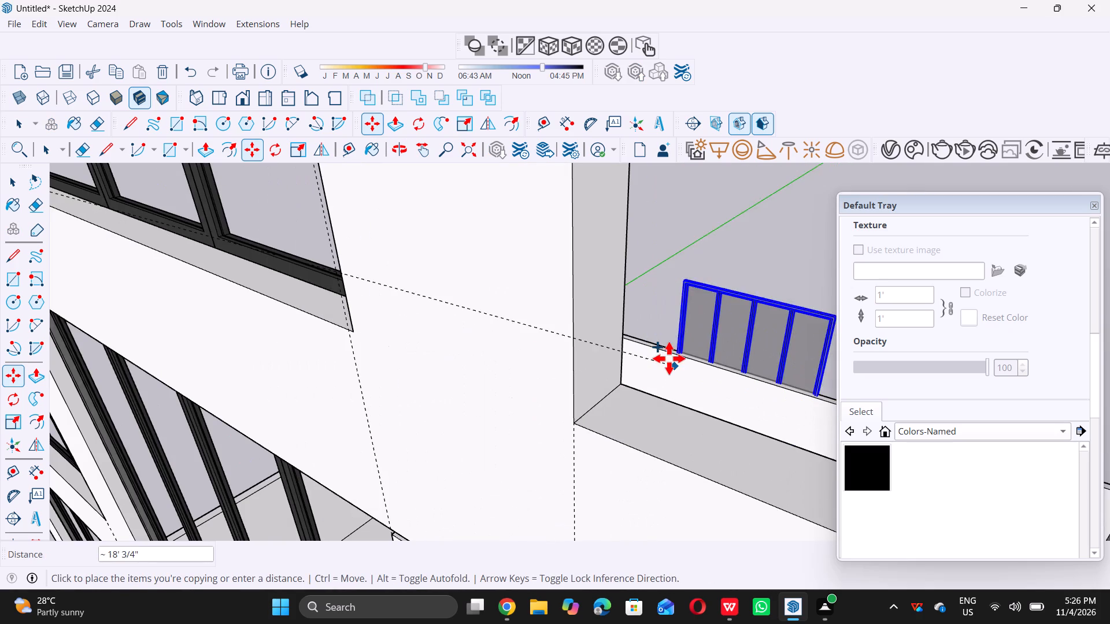
pyautogui.scroll(-5, 647, 371)
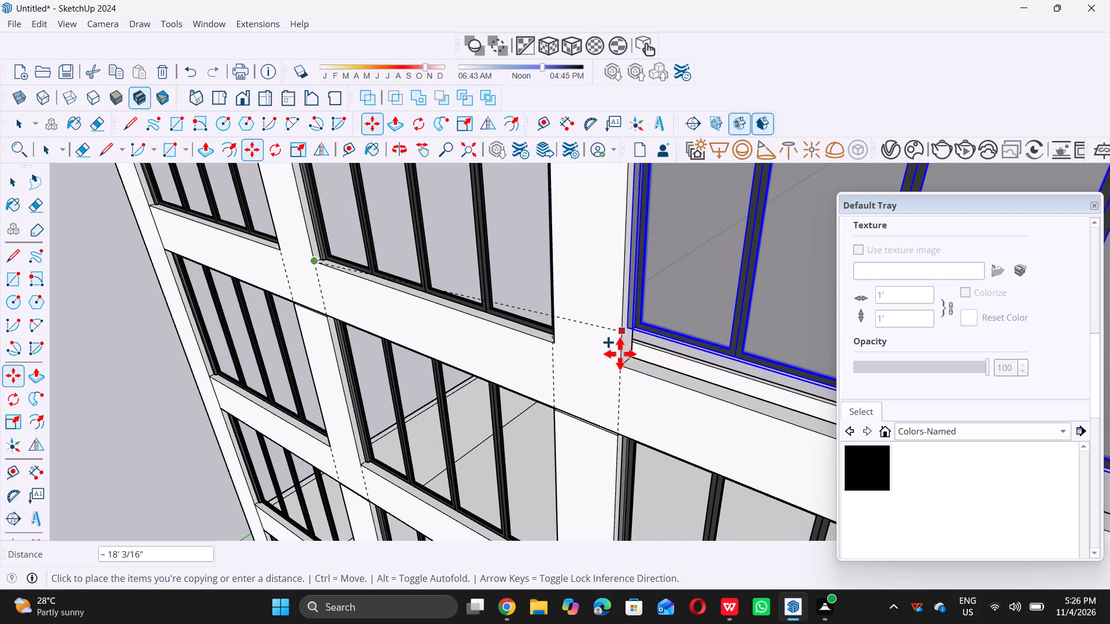
pyautogui.scroll(5, 626, 362)
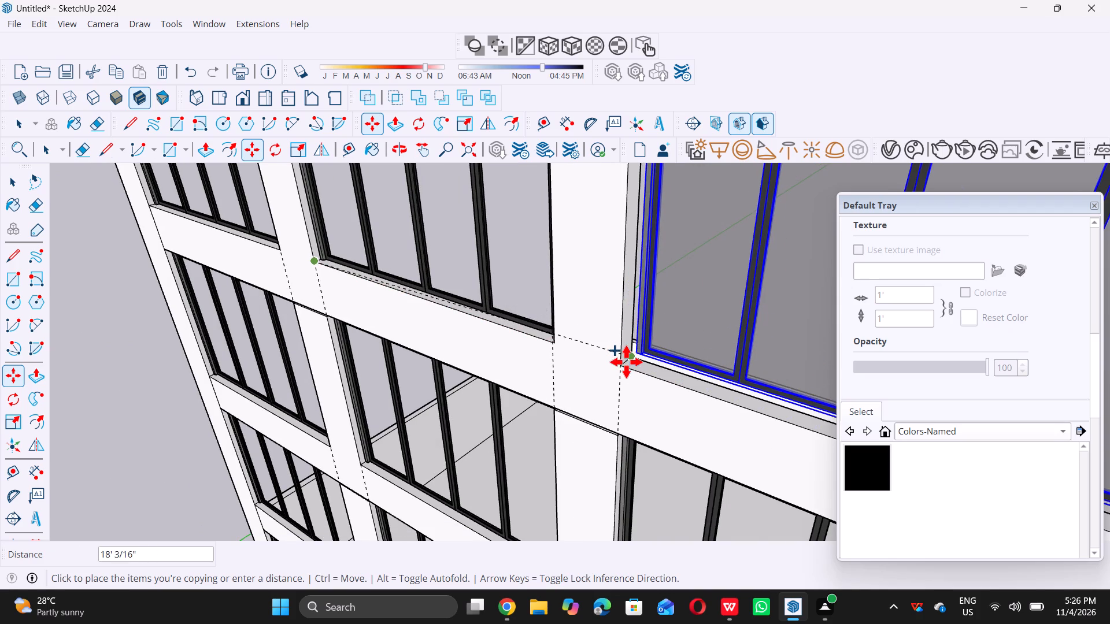
pyautogui.click(622, 366)
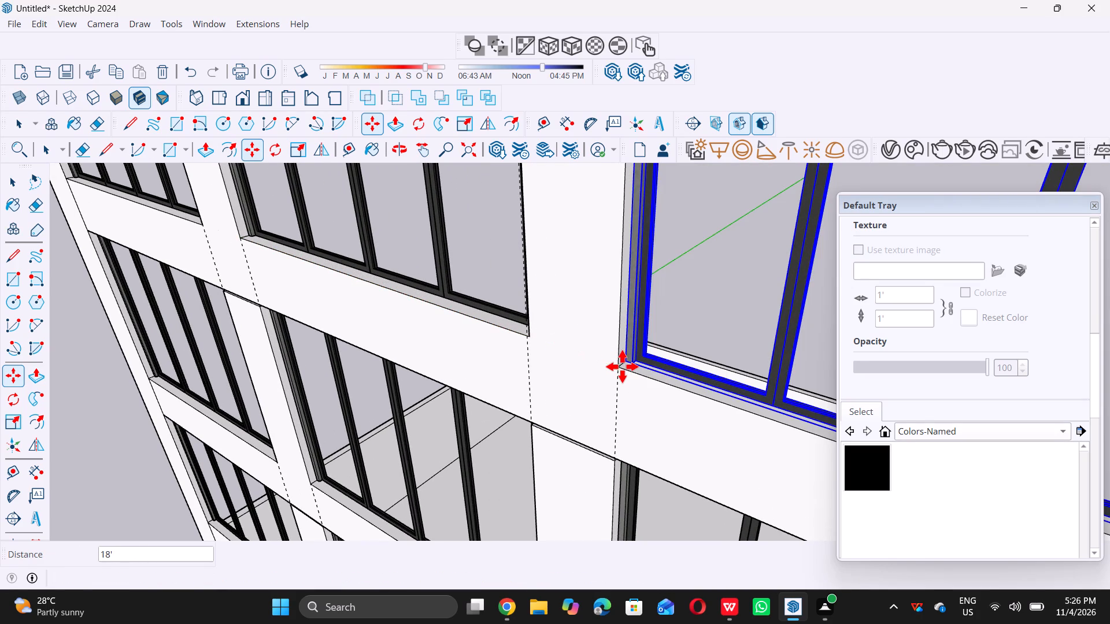
pyautogui.press('space')
pyautogui.scroll(-15, 622, 366)
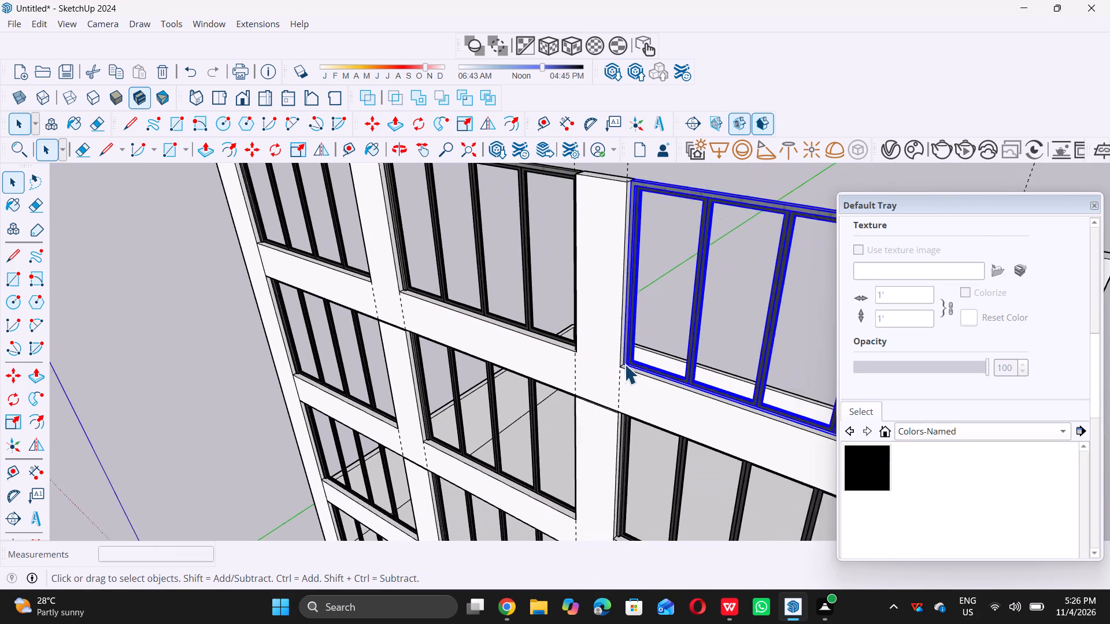
pyautogui.scroll(-11, 624, 364)
pyautogui.click(424, 332)
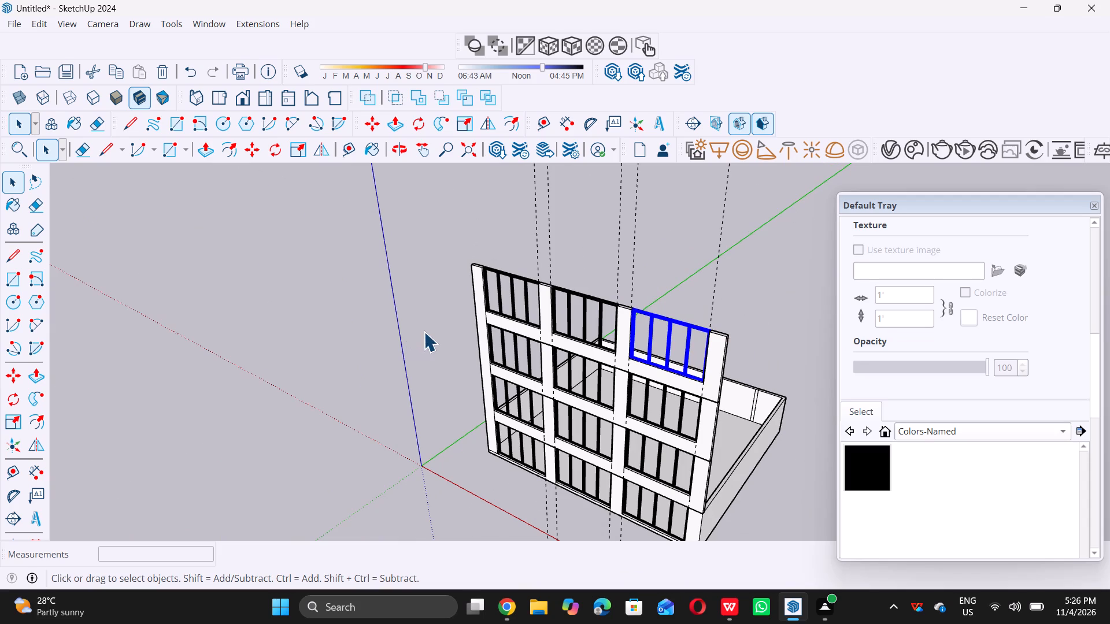
# Examine the facade's window grid as a whole and up close around the top corner of the first bay.
pyautogui.scroll(-6, 461, 328)
pyautogui.moveTo(573, 379); pyautogui.dragTo(626, 337, button='middle')
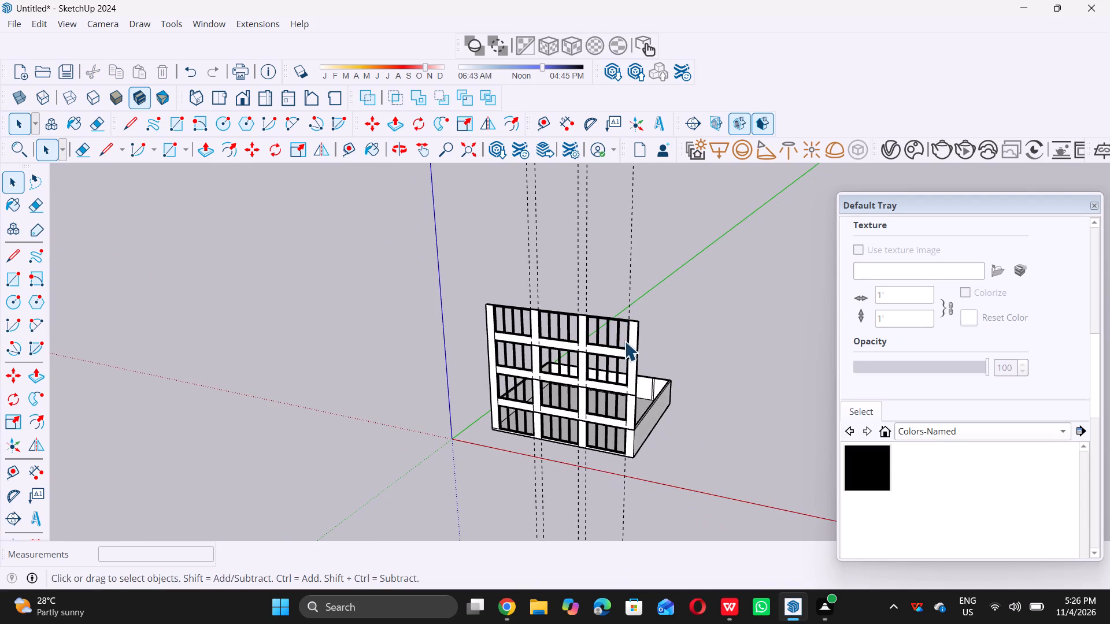
pyautogui.moveTo(461, 320); pyautogui.dragTo(473, 357, button='middle')
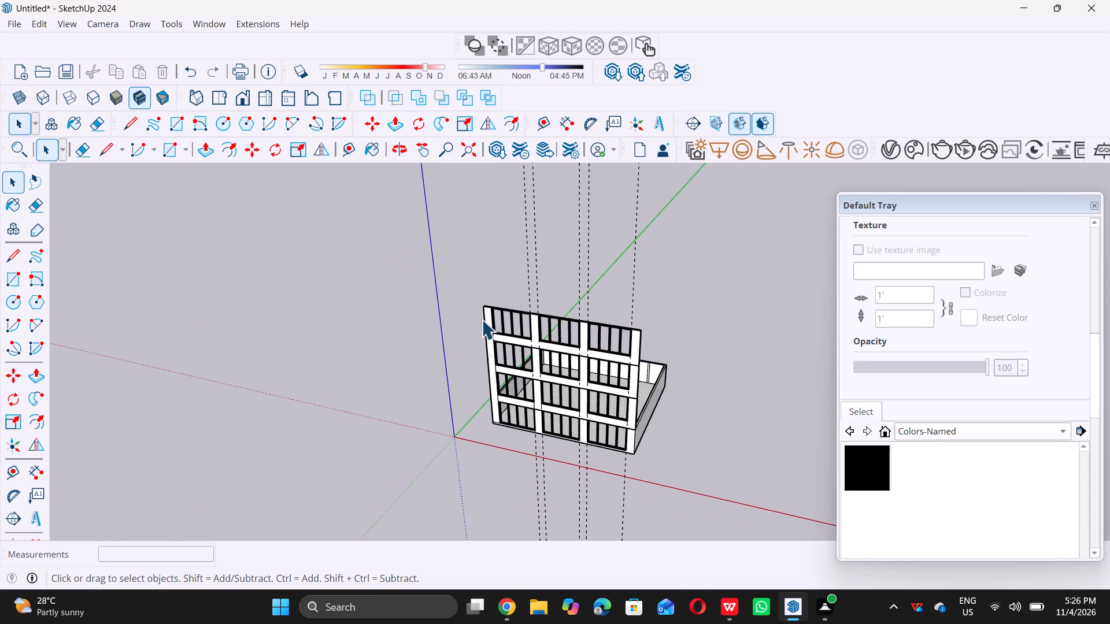
pyautogui.scroll(12, 483, 317)
pyautogui.moveTo(489, 301); pyautogui.dragTo(487, 311, button='middle')
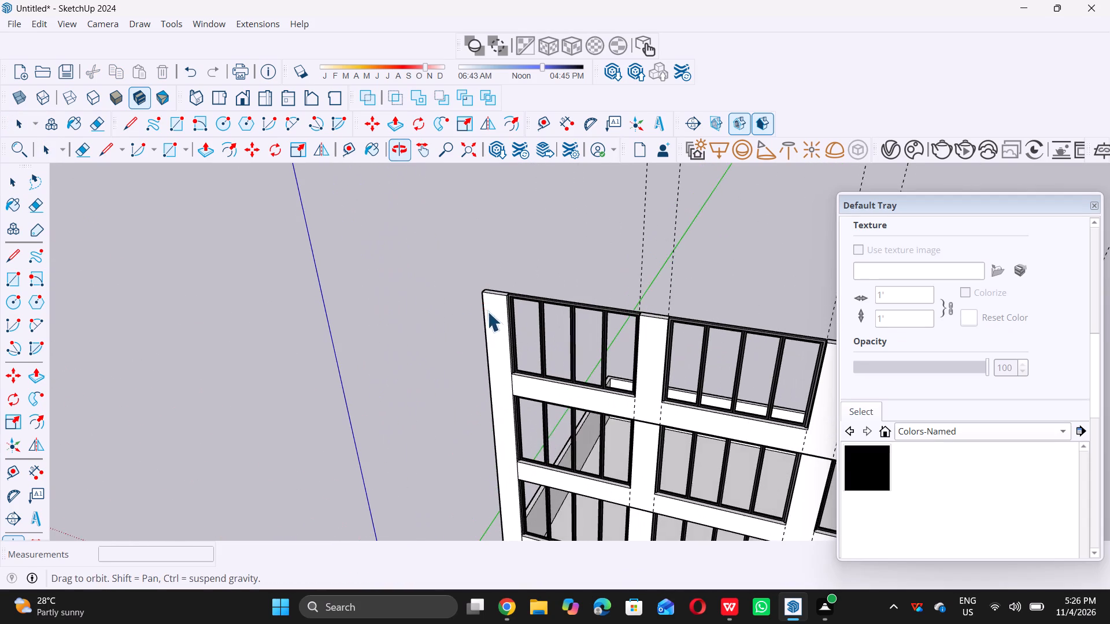
pyautogui.middleClick(487, 311)
pyautogui.middleClick(487, 311)
pyautogui.middleClick(486, 313)
pyautogui.middleClick(486, 314)
pyautogui.middleClick(486, 315)
pyautogui.middleClick(484, 317)
pyautogui.scroll(-10, 468, 315)
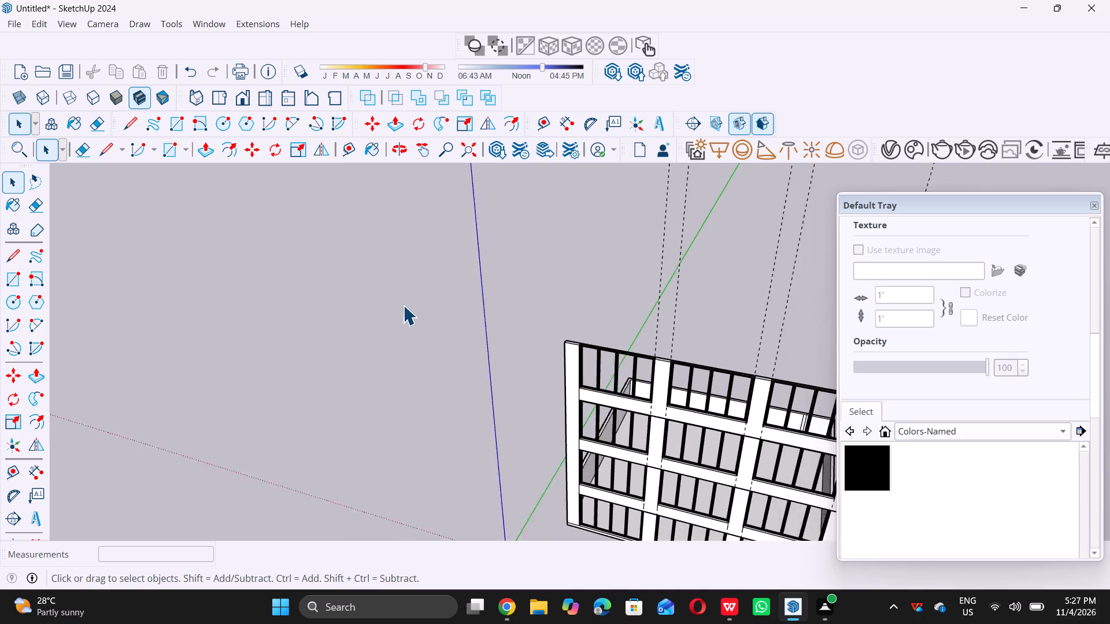
pyautogui.scroll(6, 561, 359)
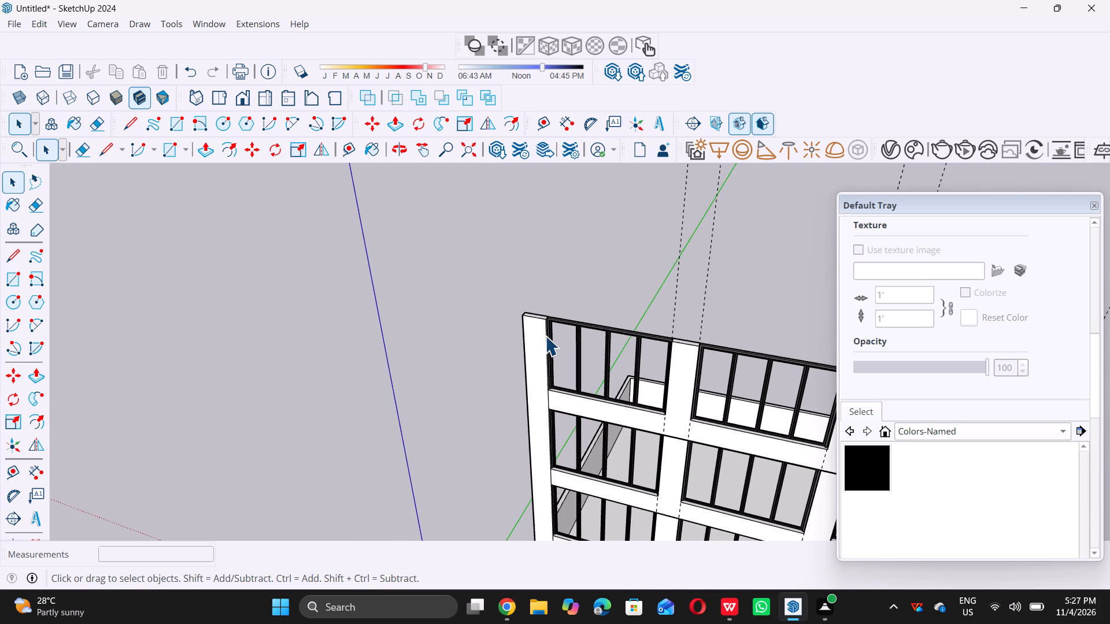
# Extrude the top face of the facade's corner column beside the first bay upward by 3'.
pyautogui.moveTo(547, 311); pyautogui.dragTo(534, 348, button='middle')
pyautogui.middleClick(534, 348)
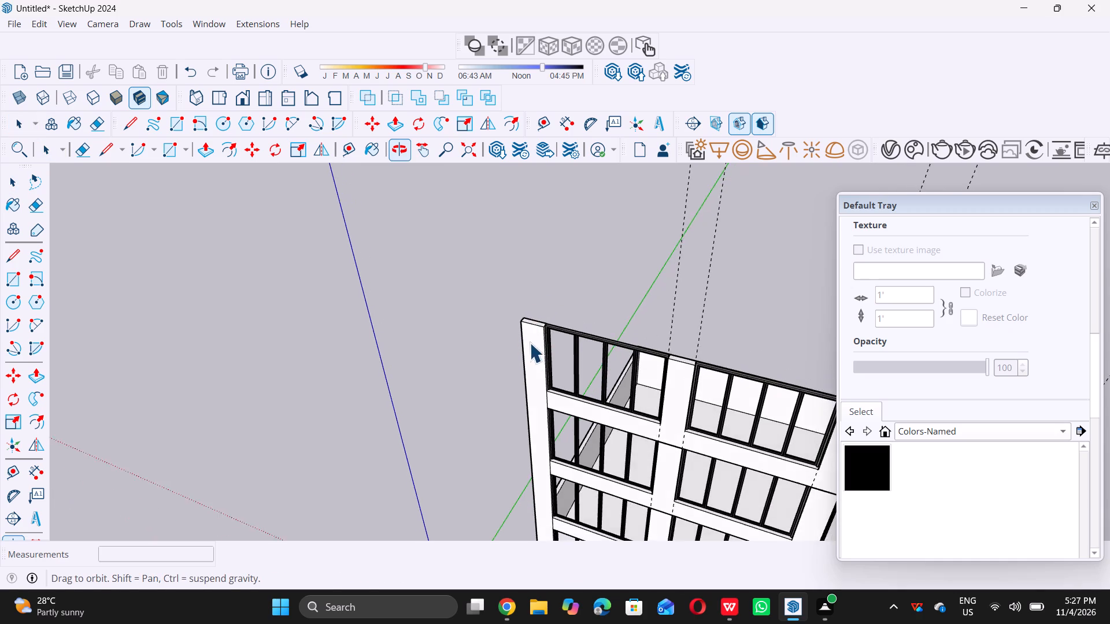
pyautogui.scroll(9, 526, 319)
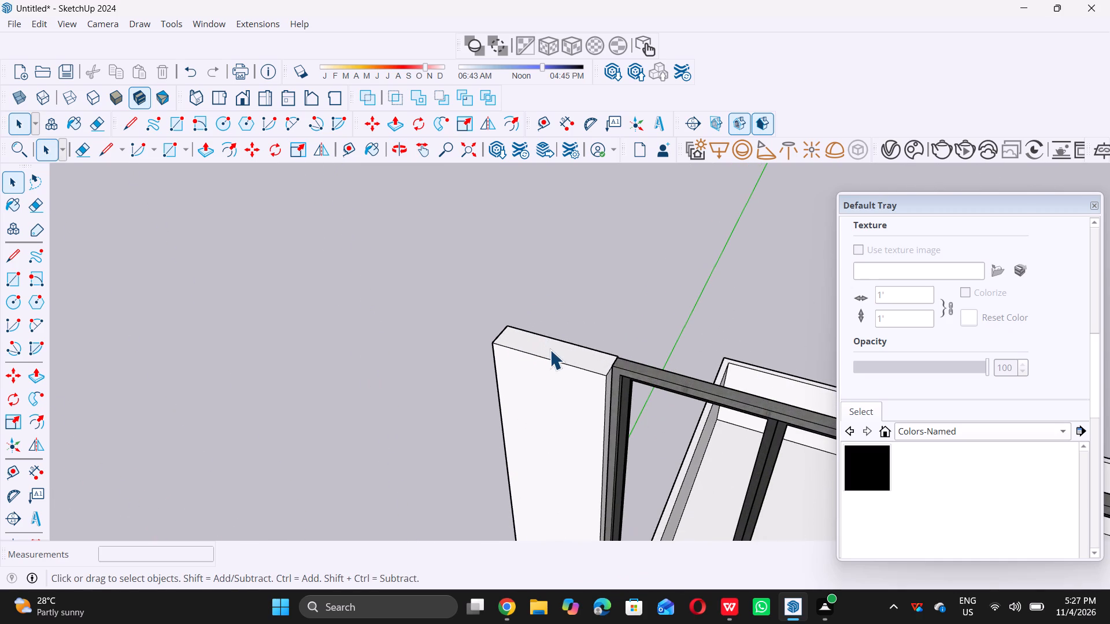
pyautogui.click(550, 350)
pyautogui.press('p')
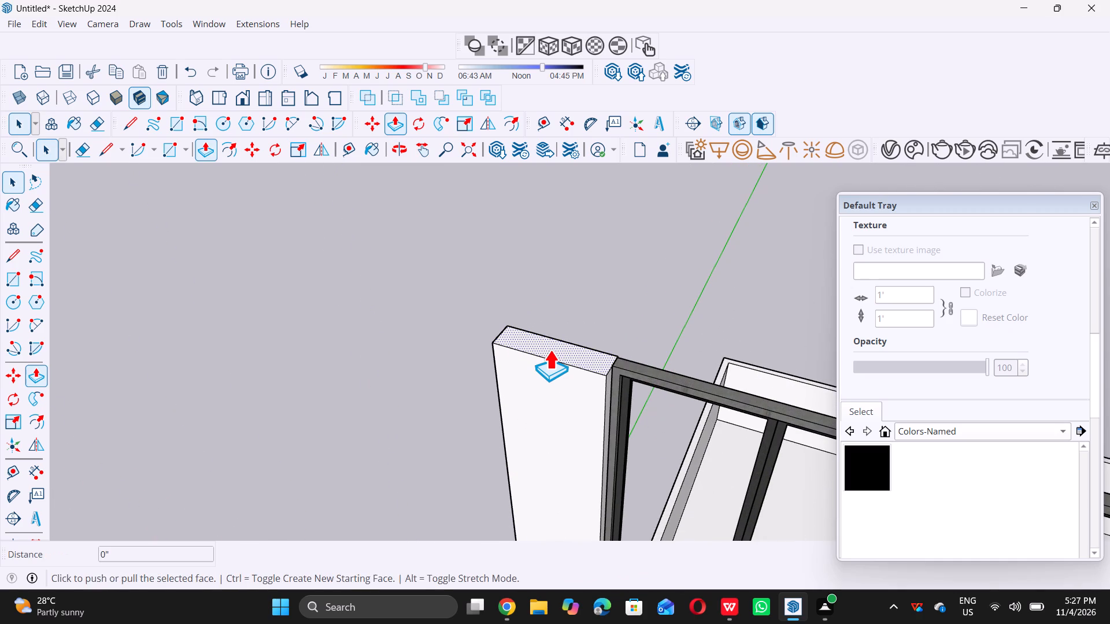
pyautogui.click(552, 347)
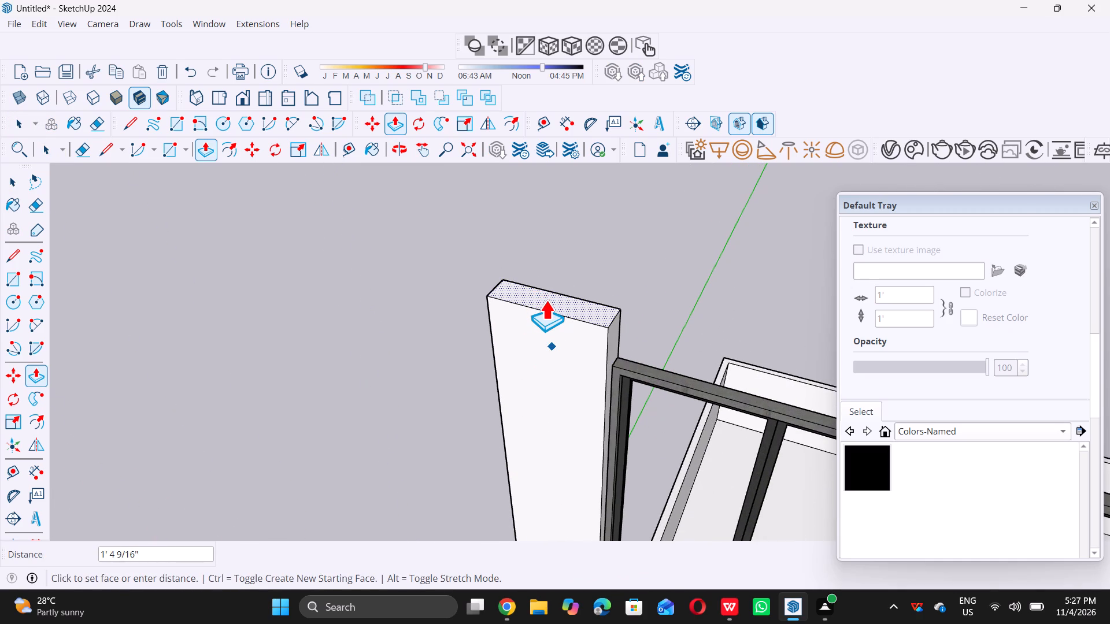
pyautogui.press('3')
pyautogui.press("'")
pyautogui.press('Return')
pyautogui.press('space')
# Draw a 9" line across the raised column's inner side face, just above the top of the window frame.
pyautogui.scroll(-3, 512, 307)
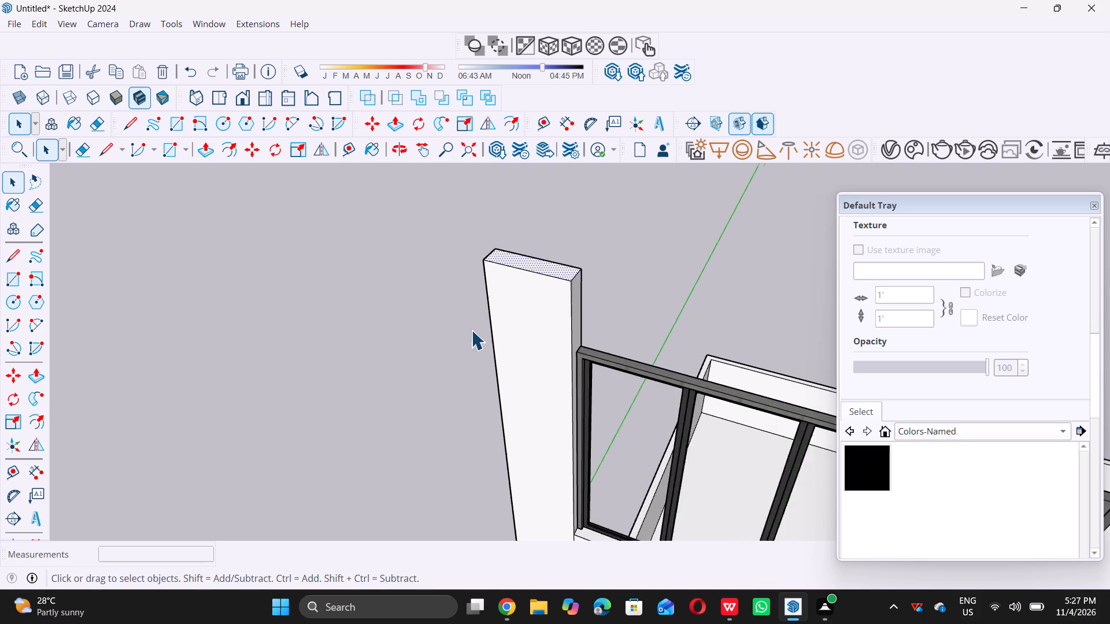
pyautogui.scroll(-5, 471, 330)
pyautogui.moveTo(533, 343); pyautogui.dragTo(487, 357, button='middle')
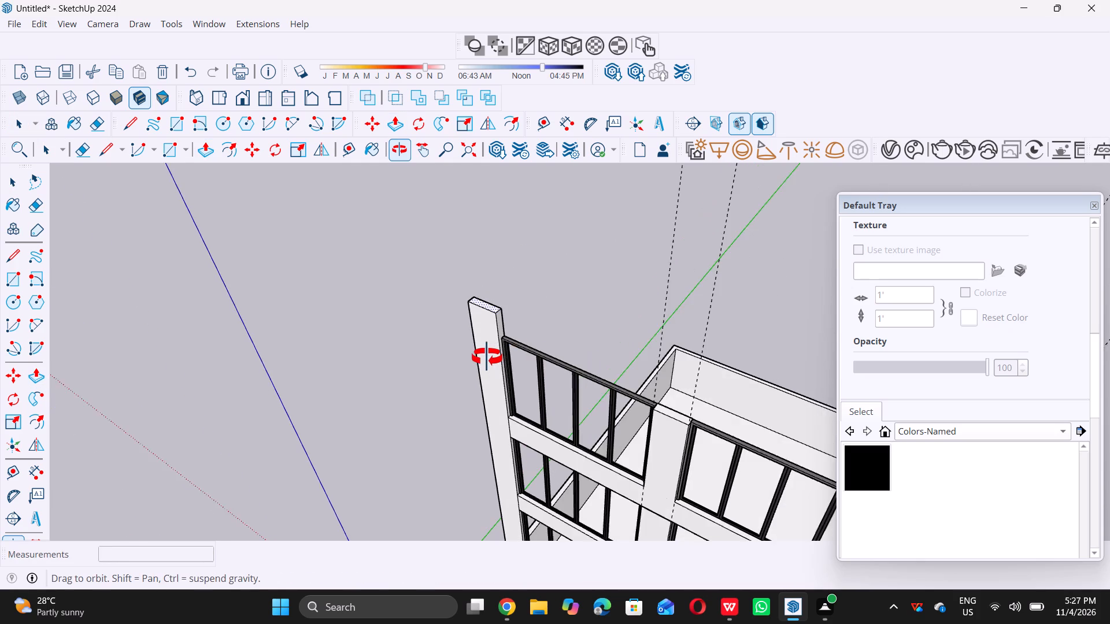
pyautogui.moveTo(487, 357); pyautogui.dragTo(484, 358, button='middle')
pyautogui.scroll(11, 490, 345)
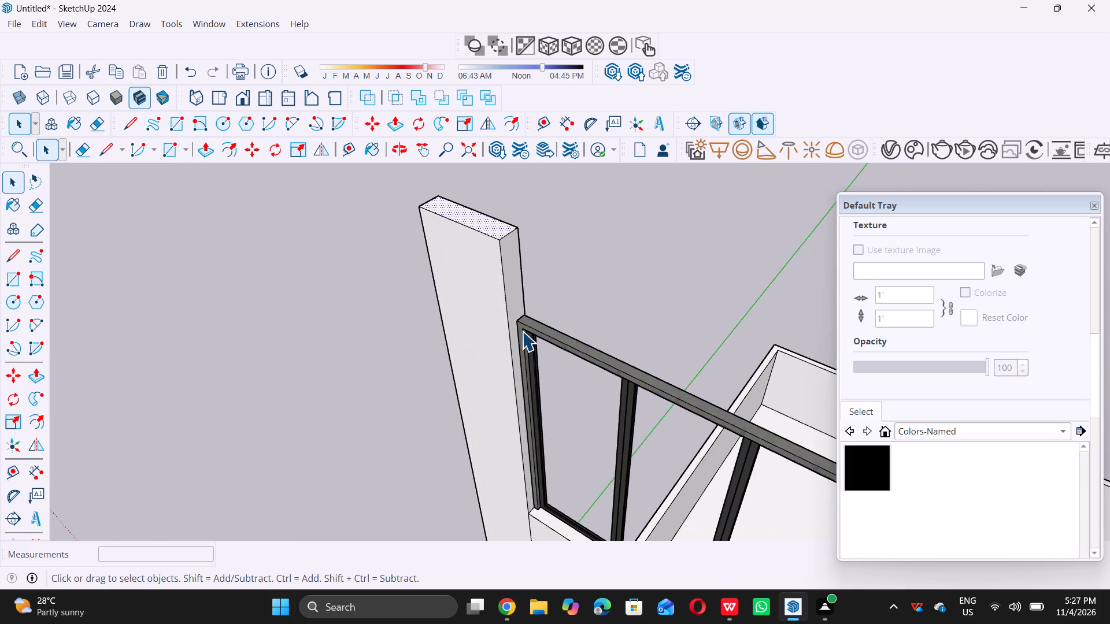
pyautogui.press('l')
pyautogui.scroll(8, 504, 322)
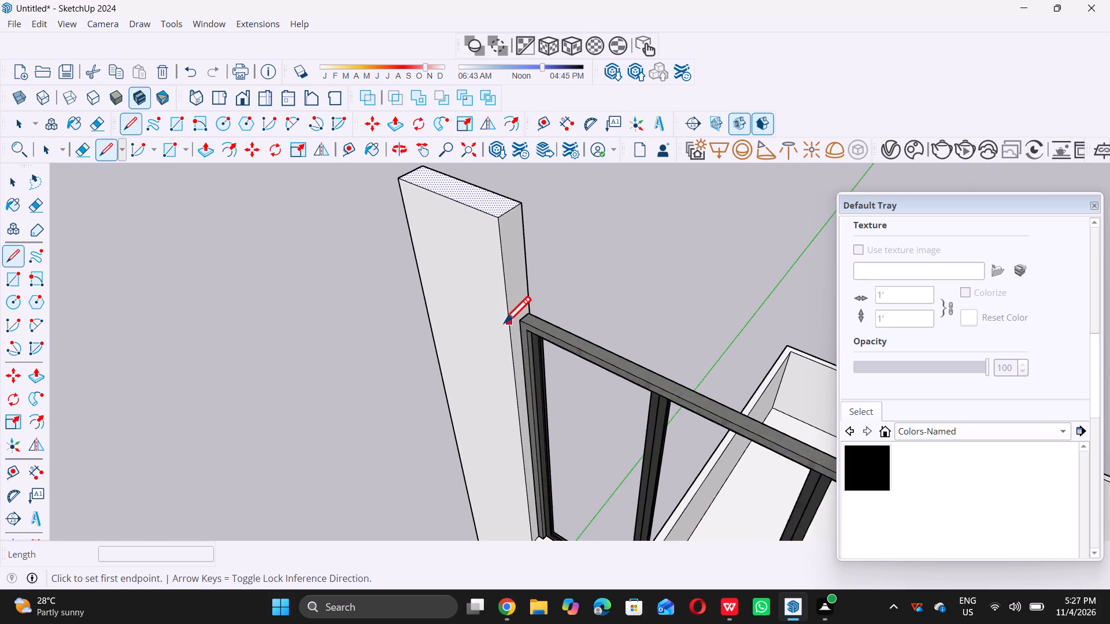
pyautogui.scroll(5, 504, 322)
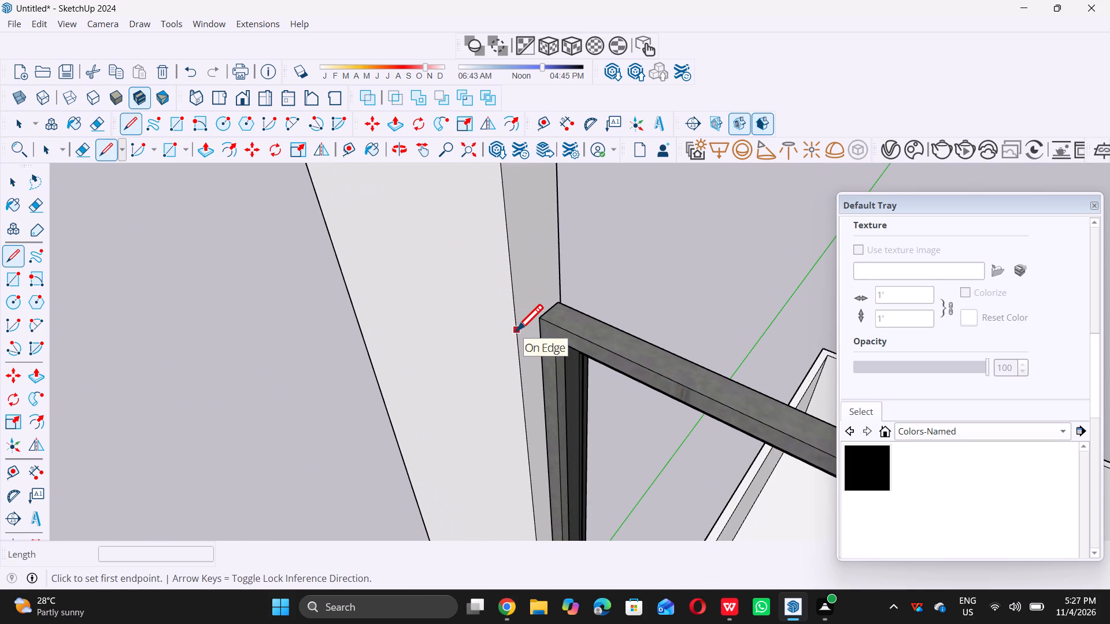
pyautogui.doubleClick(517, 330)
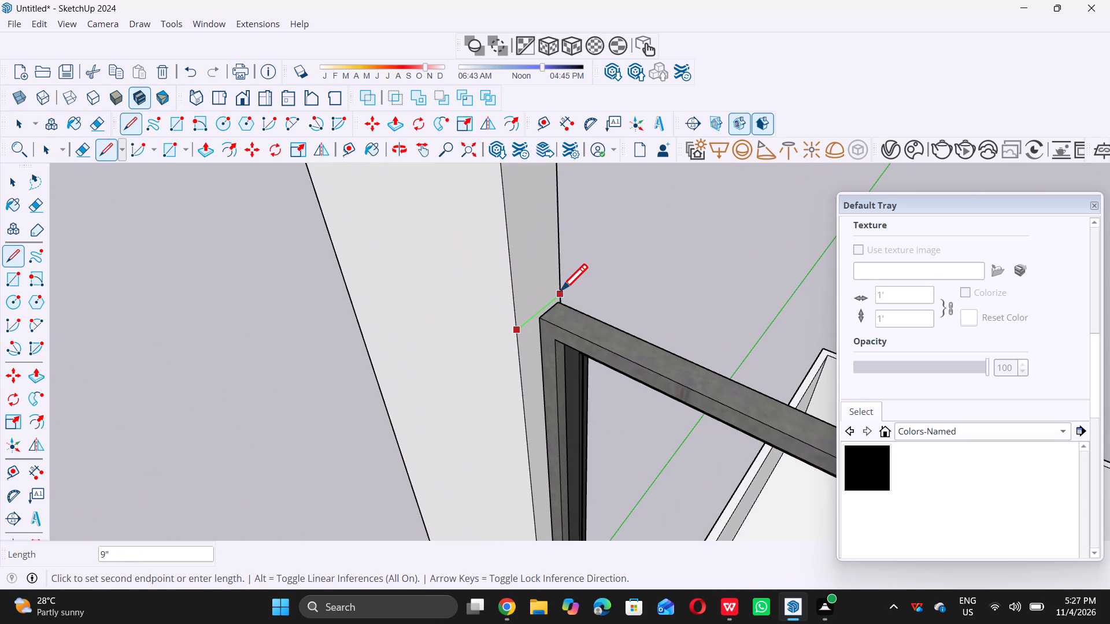
pyautogui.click(561, 290)
pyautogui.press('space')
pyautogui.press('space')
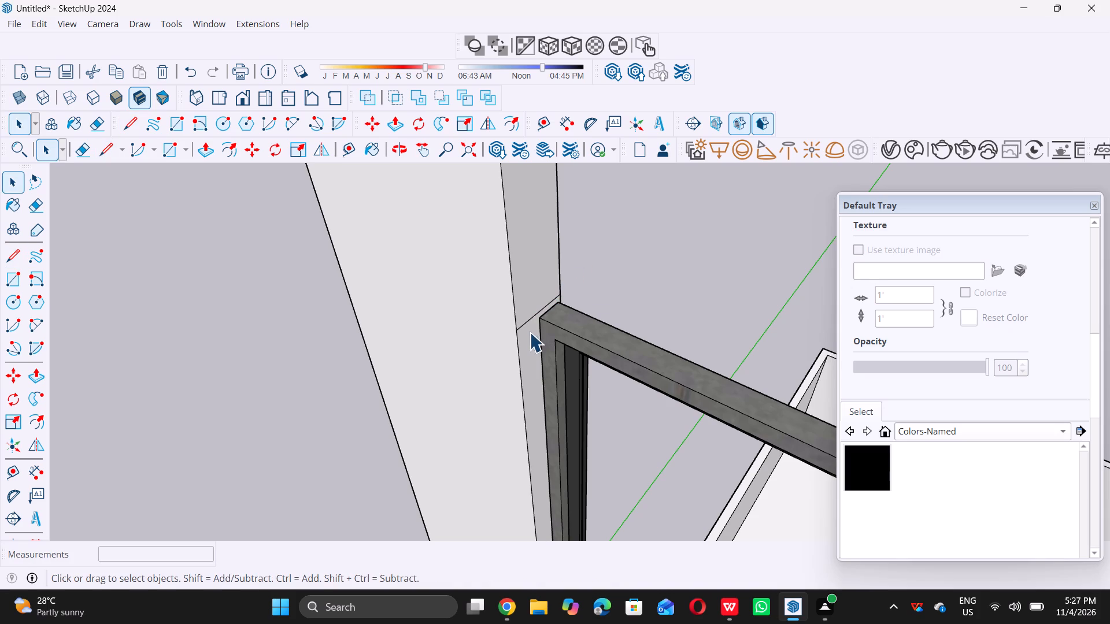
# Extrude the column's side face above the new line 54' 4" across all three bays to the facade's far edge.
pyautogui.scroll(-15, 530, 334)
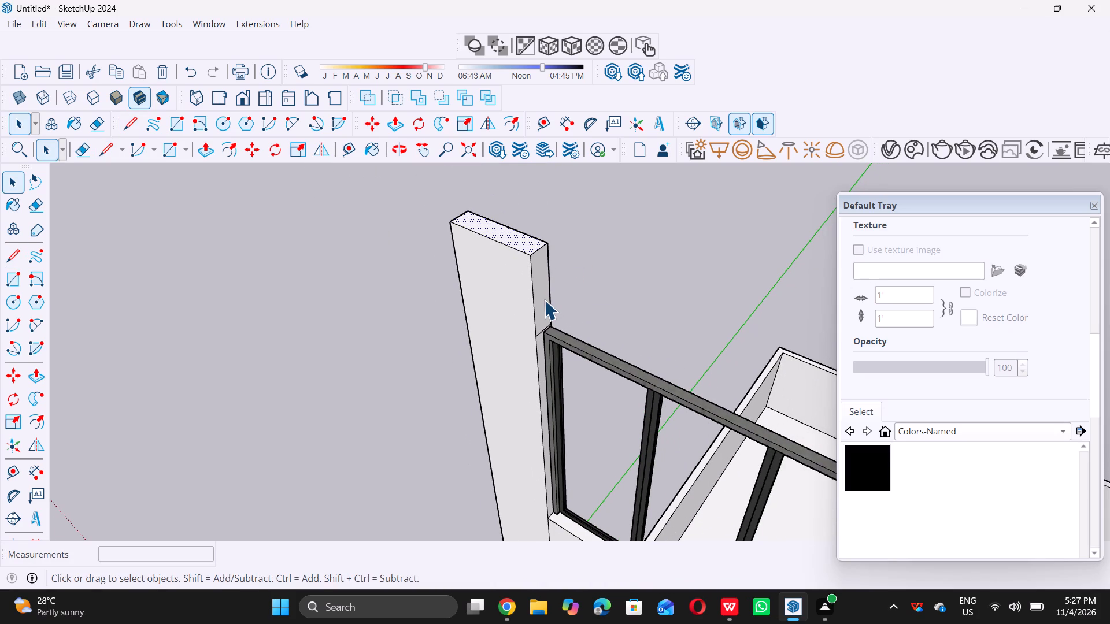
pyautogui.click(544, 300)
pyautogui.press('p')
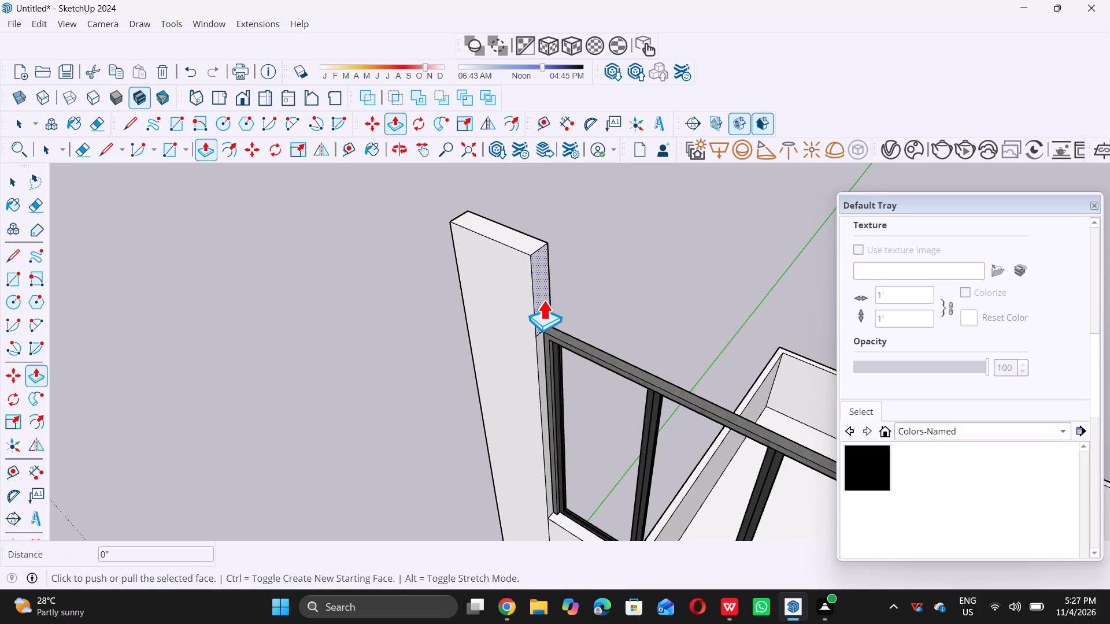
pyautogui.doubleClick(541, 300)
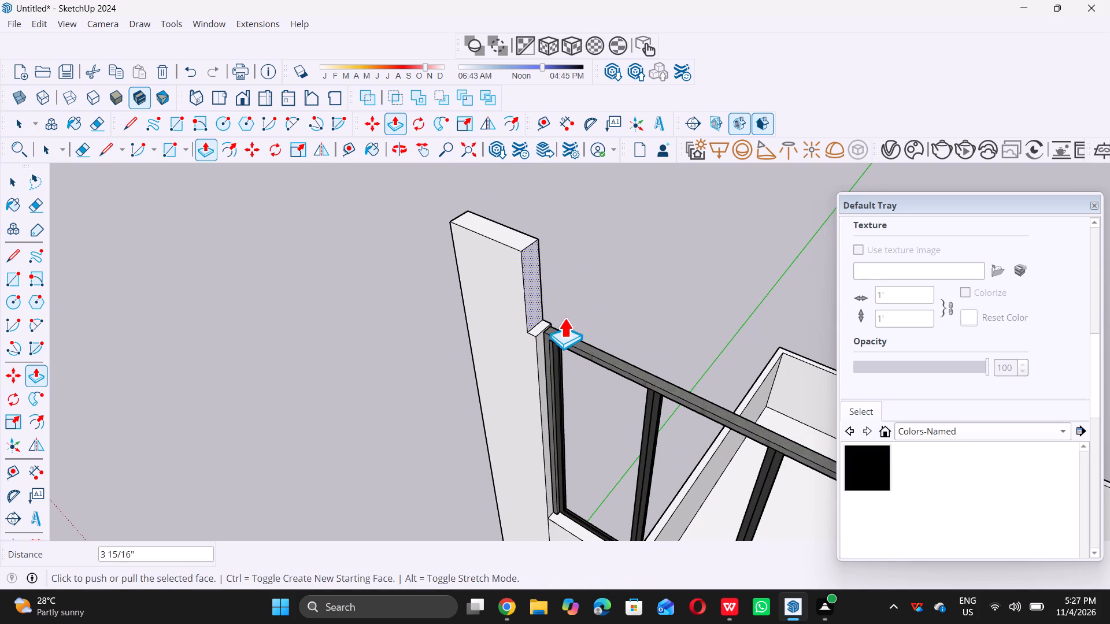
pyautogui.click(536, 293)
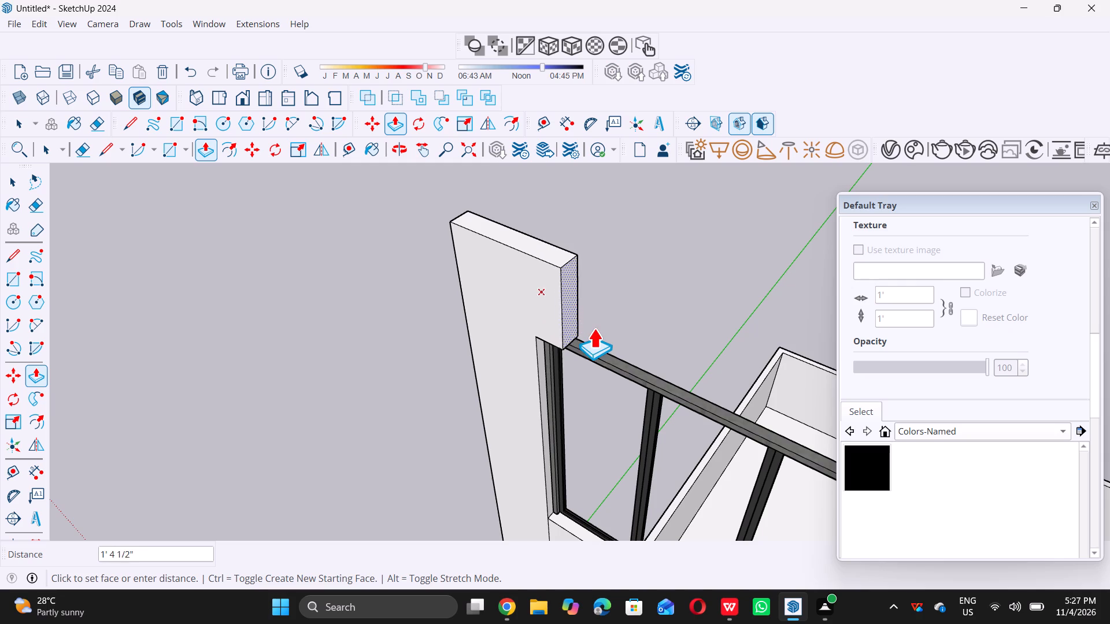
pyautogui.scroll(-20, 596, 332)
pyautogui.scroll(-5, 596, 332)
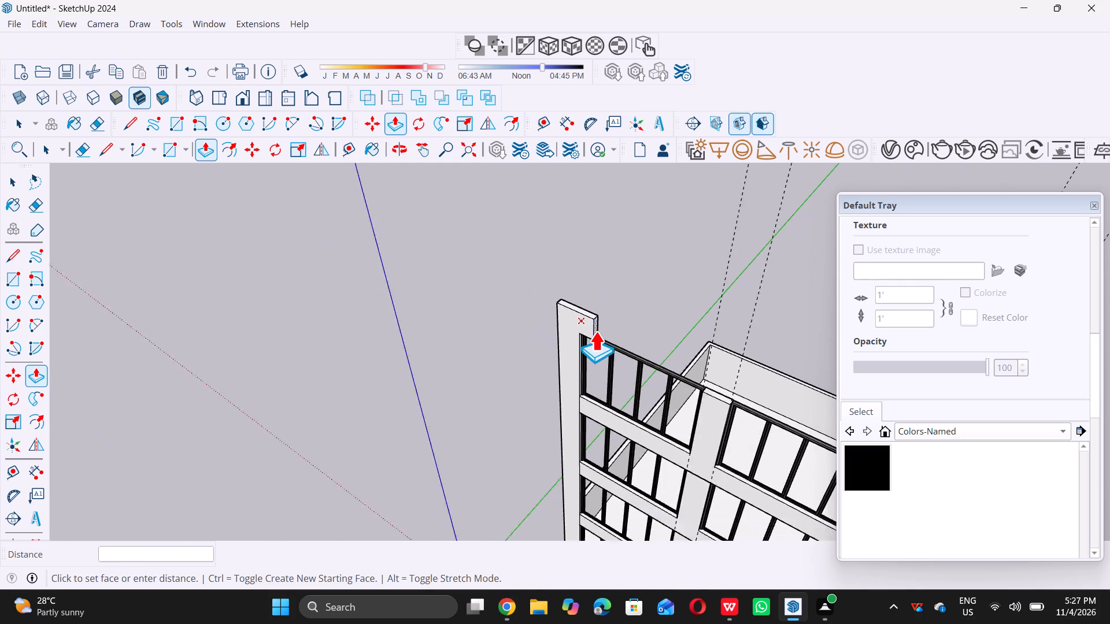
pyautogui.scroll(-11, 595, 331)
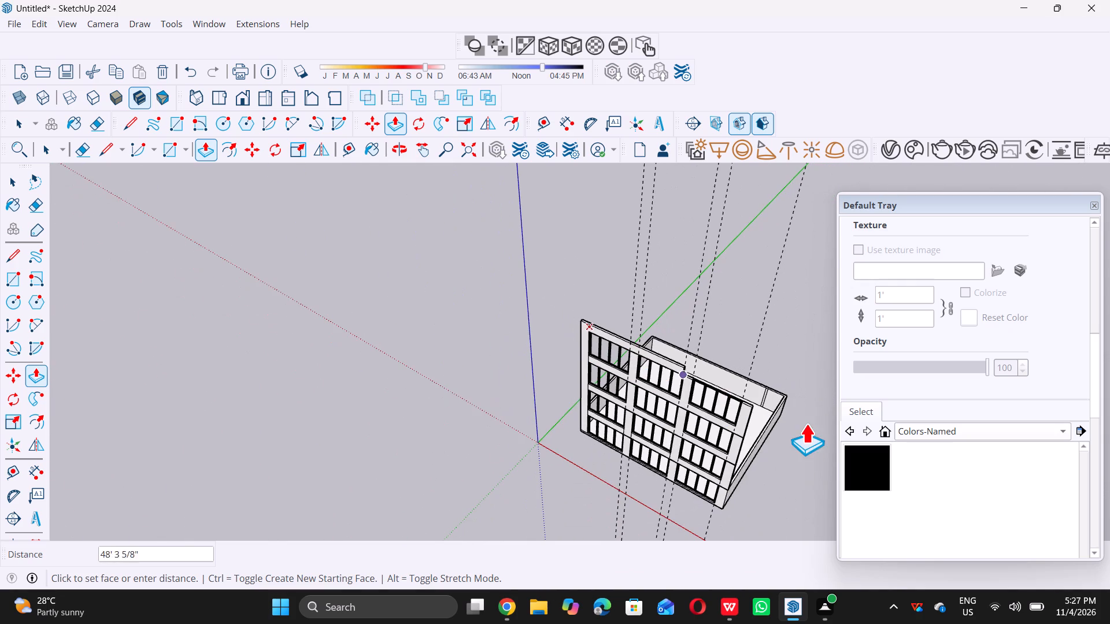
pyautogui.scroll(4, 746, 426)
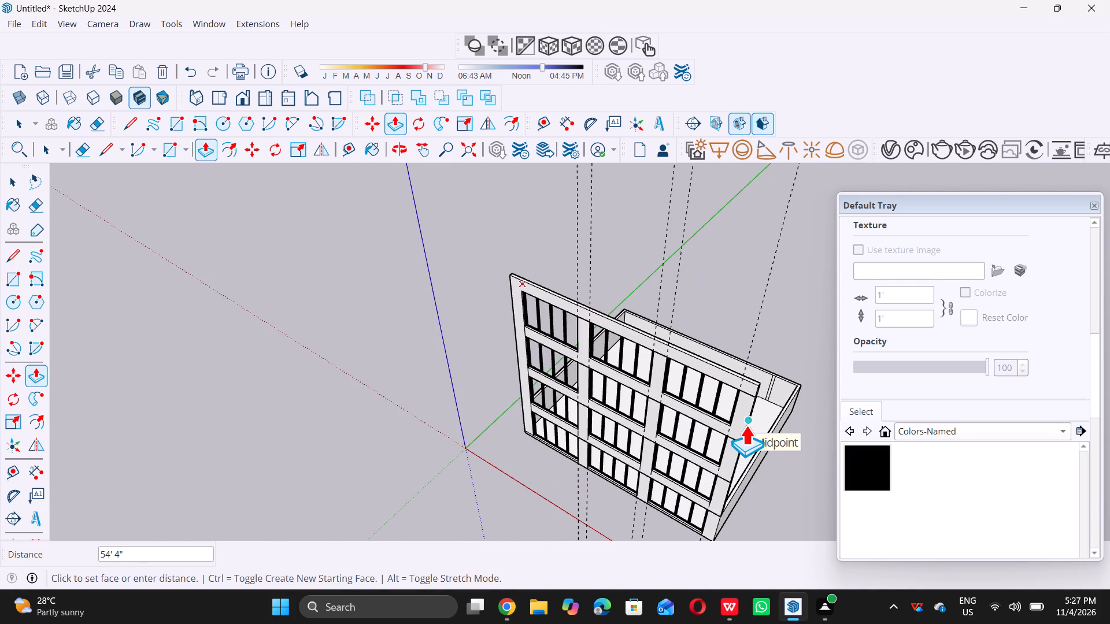
pyautogui.click(746, 425)
pyautogui.press('space')
pyautogui.click(392, 414)
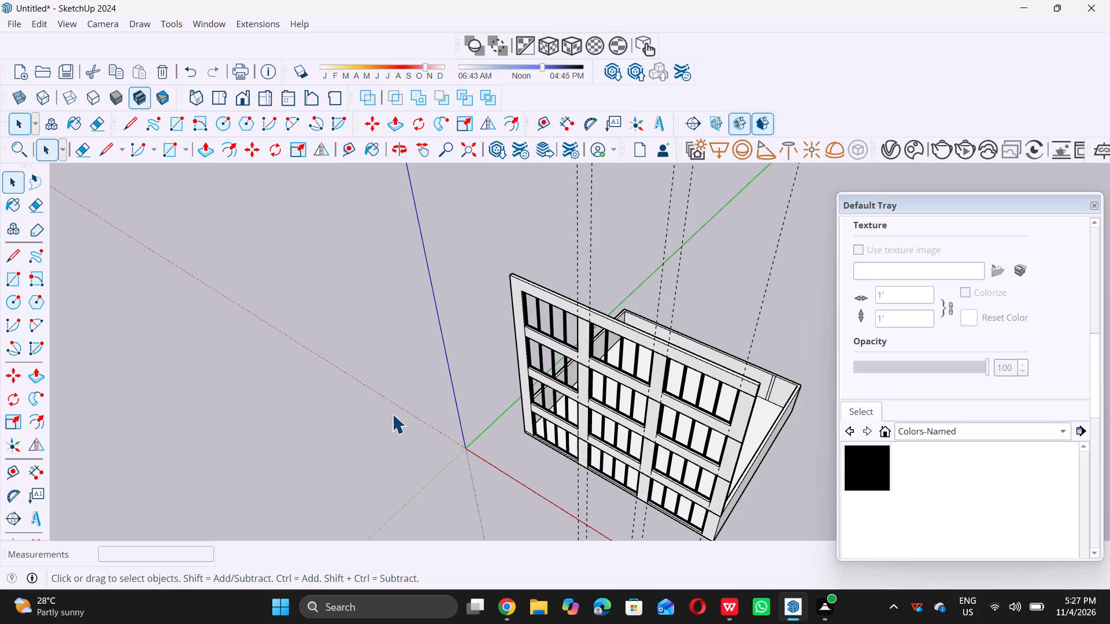
# Delete all the guides from the model.
pyautogui.scroll(-7, 509, 423)
pyautogui.moveTo(572, 458); pyautogui.dragTo(686, 362, button='middle')
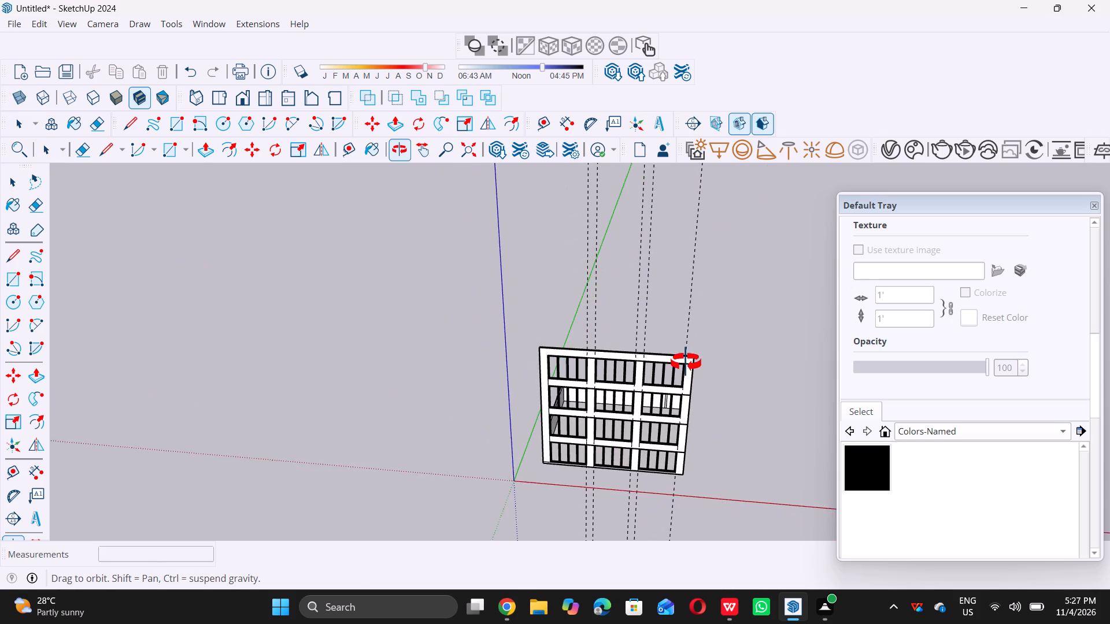
pyautogui.moveTo(686, 362); pyautogui.dragTo(685, 361, button='middle')
pyautogui.scroll(1, 685, 361)
pyautogui.moveTo(676, 403); pyautogui.dragTo(675, 387, button='middle')
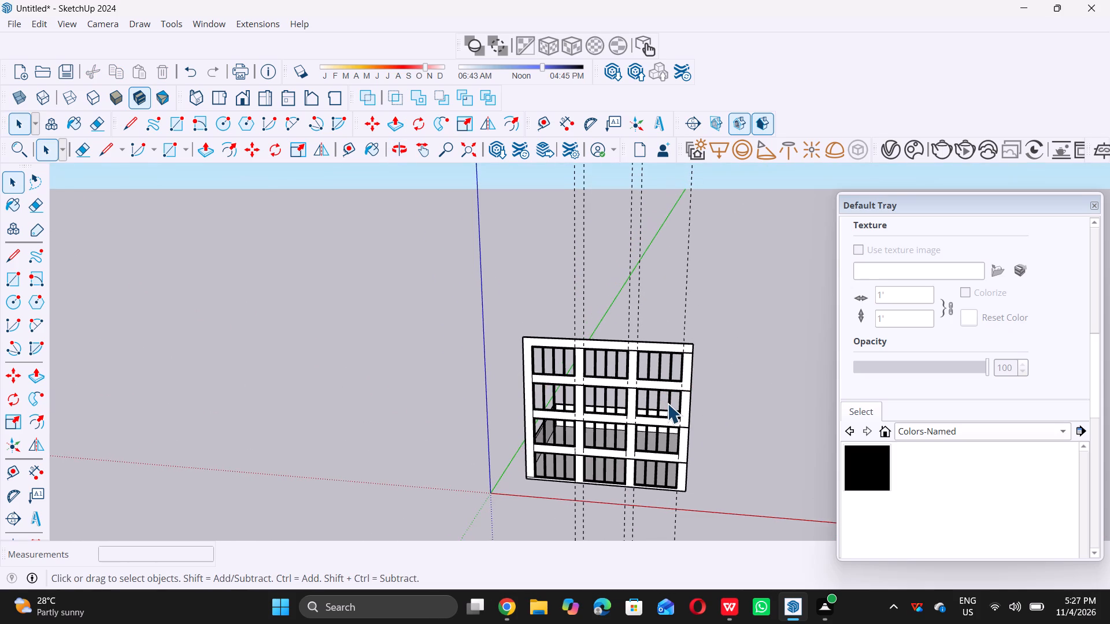
pyautogui.scroll(1, 667, 403)
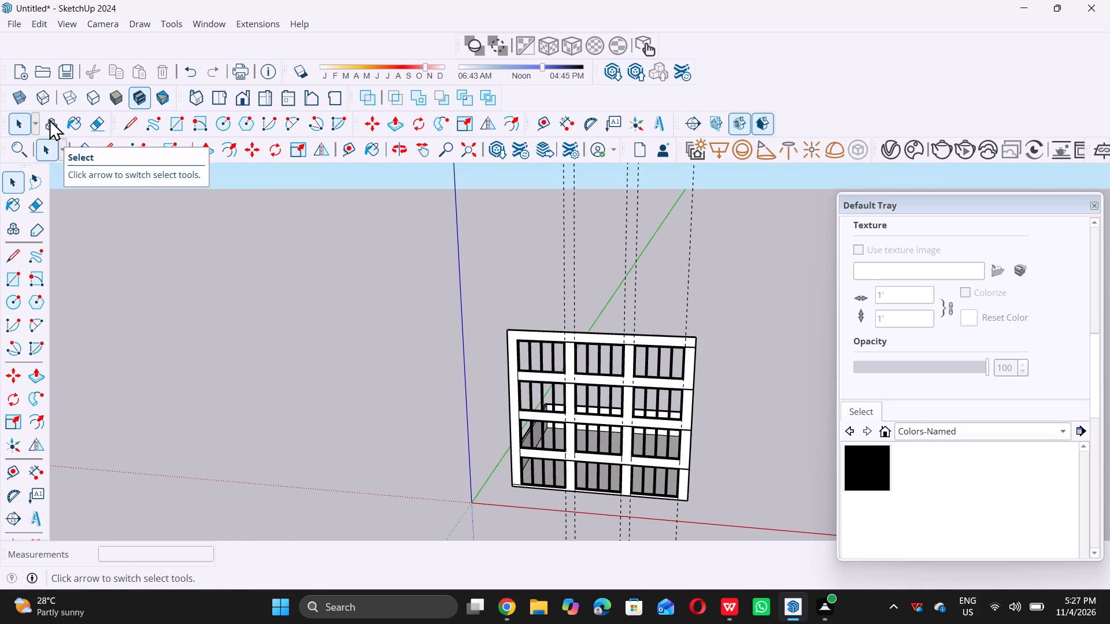
pyautogui.click(38, 28)
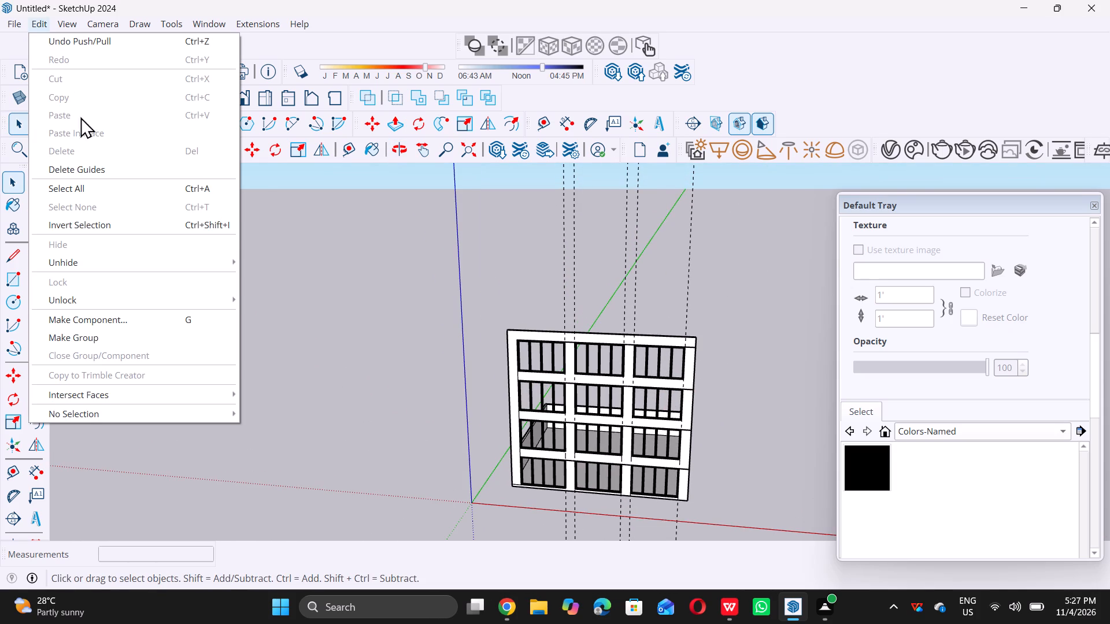
pyautogui.click(96, 170)
# Extrude the top face of the side wall farther from the origin, with its short rear return, upward 42' 13/16" to the facade's top.
pyautogui.scroll(-4, 386, 316)
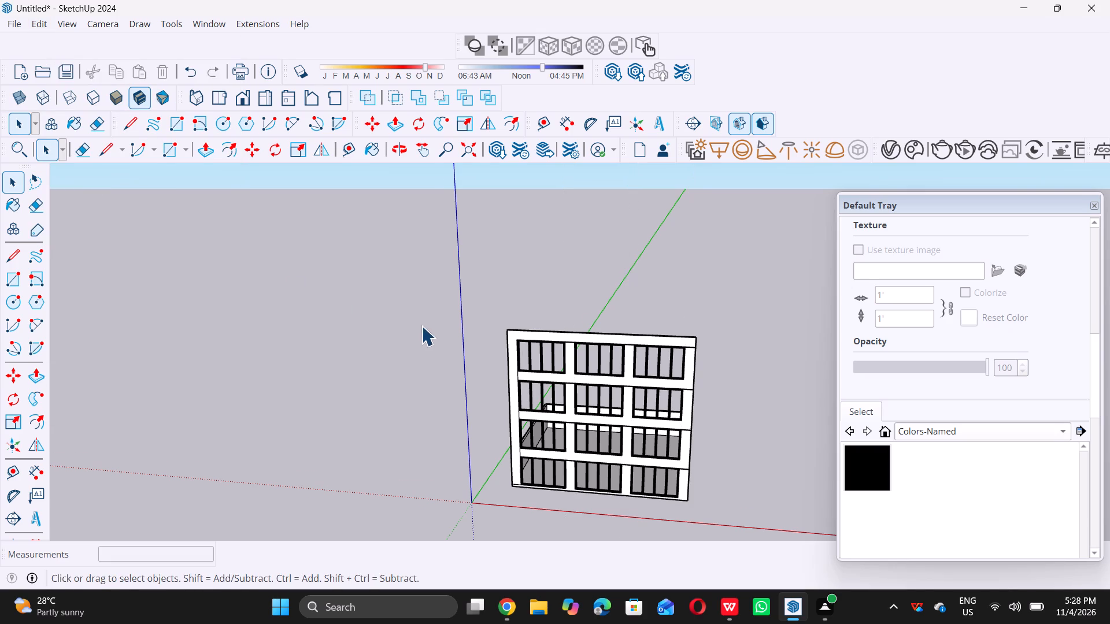
pyautogui.scroll(-2, 421, 326)
pyautogui.moveTo(643, 324); pyautogui.dragTo(458, 380, button='middle')
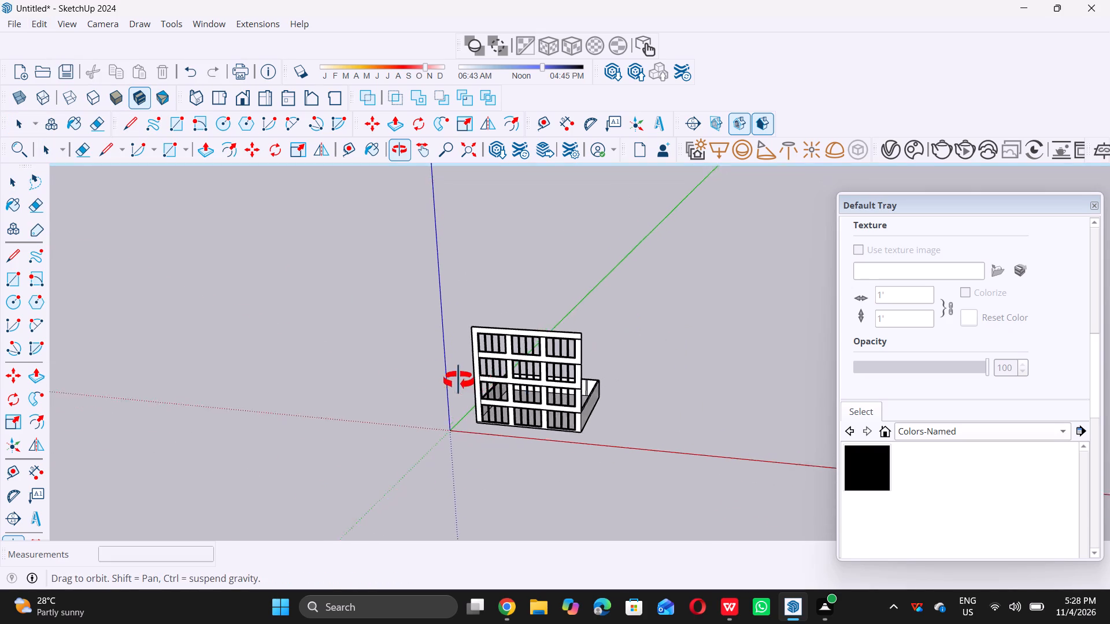
pyautogui.moveTo(458, 380); pyautogui.dragTo(434, 376, button='middle')
pyautogui.moveTo(671, 350); pyautogui.dragTo(637, 374, button='middle')
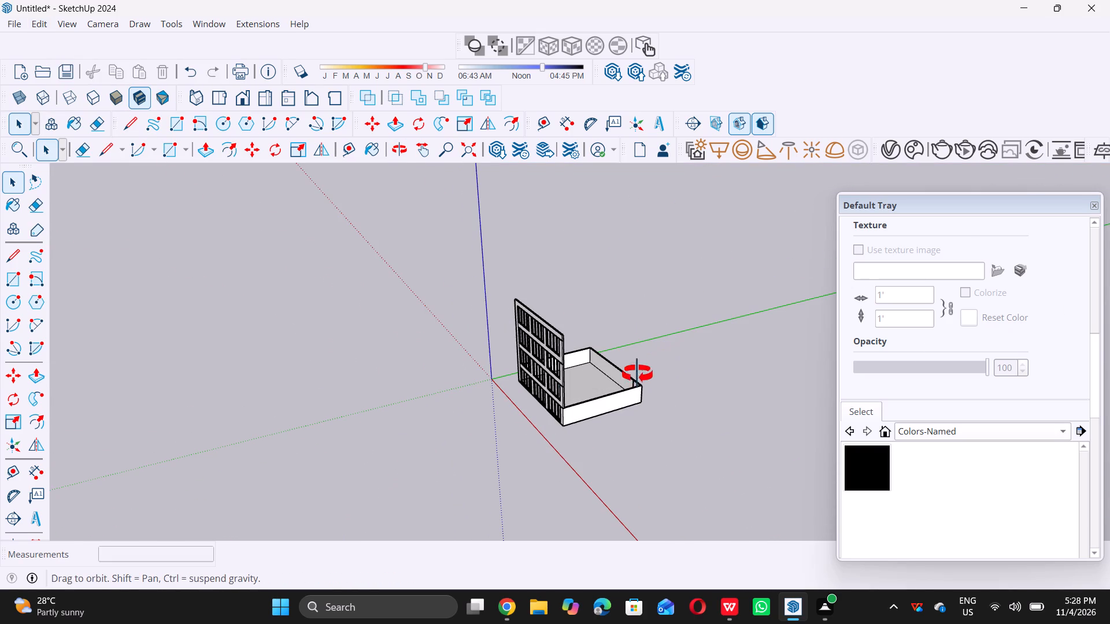
pyautogui.moveTo(637, 374); pyautogui.dragTo(630, 379, button='middle')
pyautogui.middleClick(630, 379)
pyautogui.middleClick(626, 380)
pyautogui.scroll(6, 614, 398)
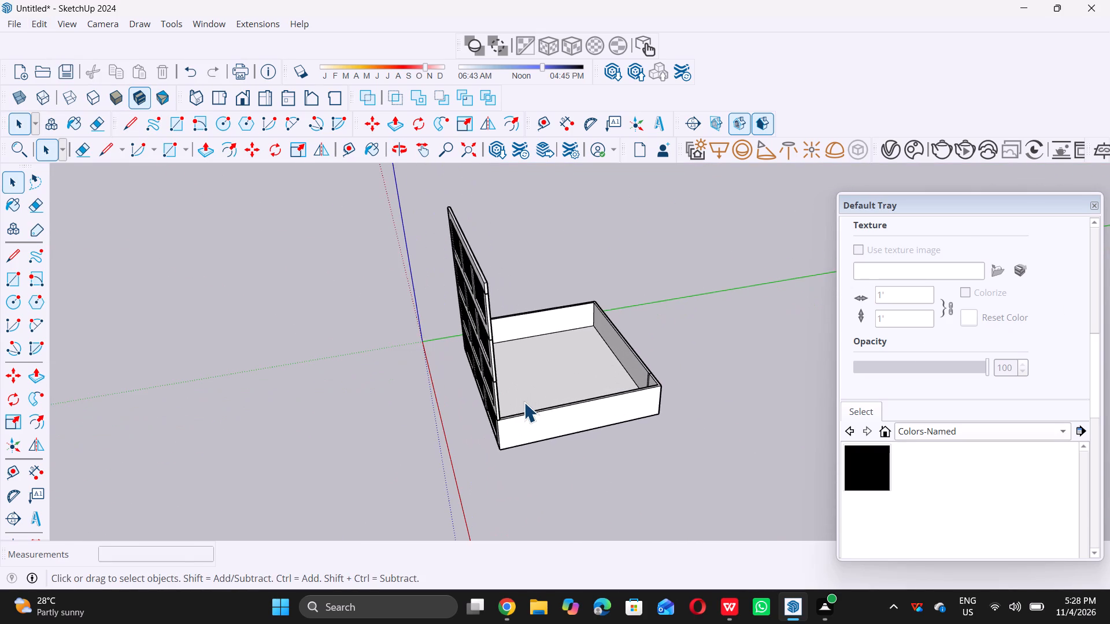
pyautogui.scroll(1, 521, 406)
pyautogui.moveTo(519, 409); pyautogui.dragTo(464, 360, button='middle')
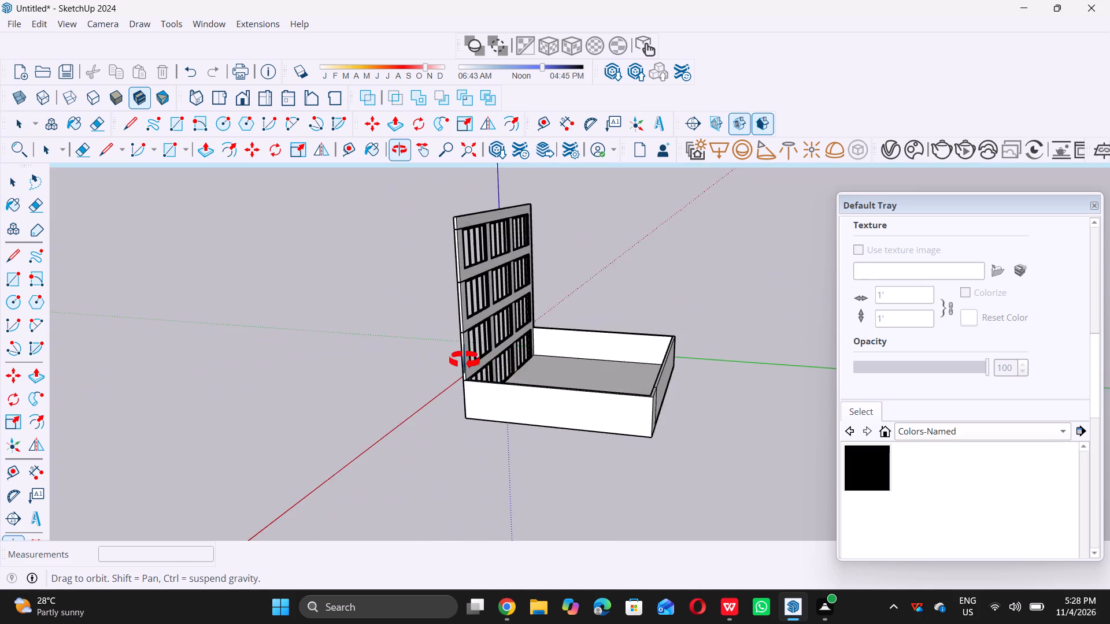
pyautogui.moveTo(464, 360); pyautogui.dragTo(531, 391, button='middle')
pyautogui.middleClick(531, 391)
pyautogui.scroll(6, 525, 409)
pyautogui.moveTo(513, 407); pyautogui.dragTo(498, 450, button='middle')
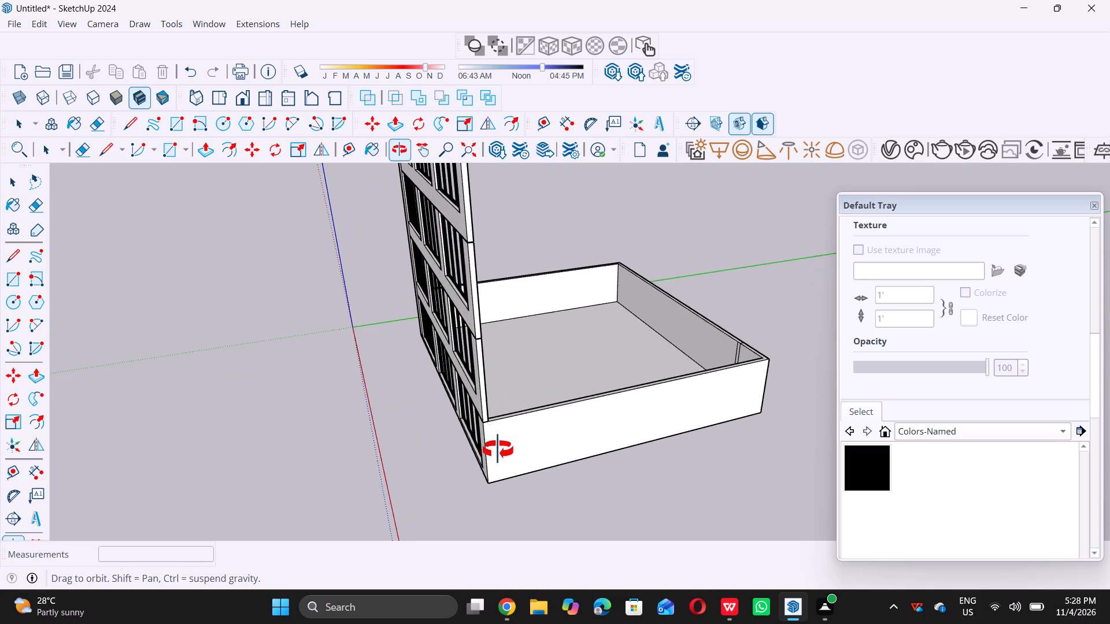
pyautogui.moveTo(498, 450); pyautogui.dragTo(494, 462, button='middle')
pyautogui.scroll(12, 489, 460)
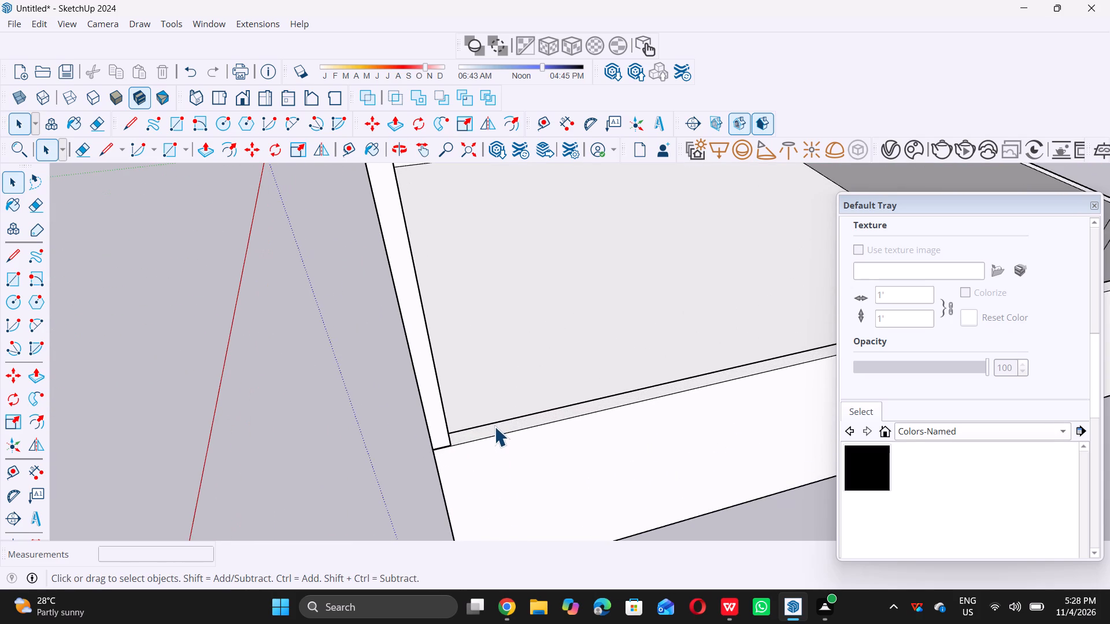
pyautogui.click(495, 430)
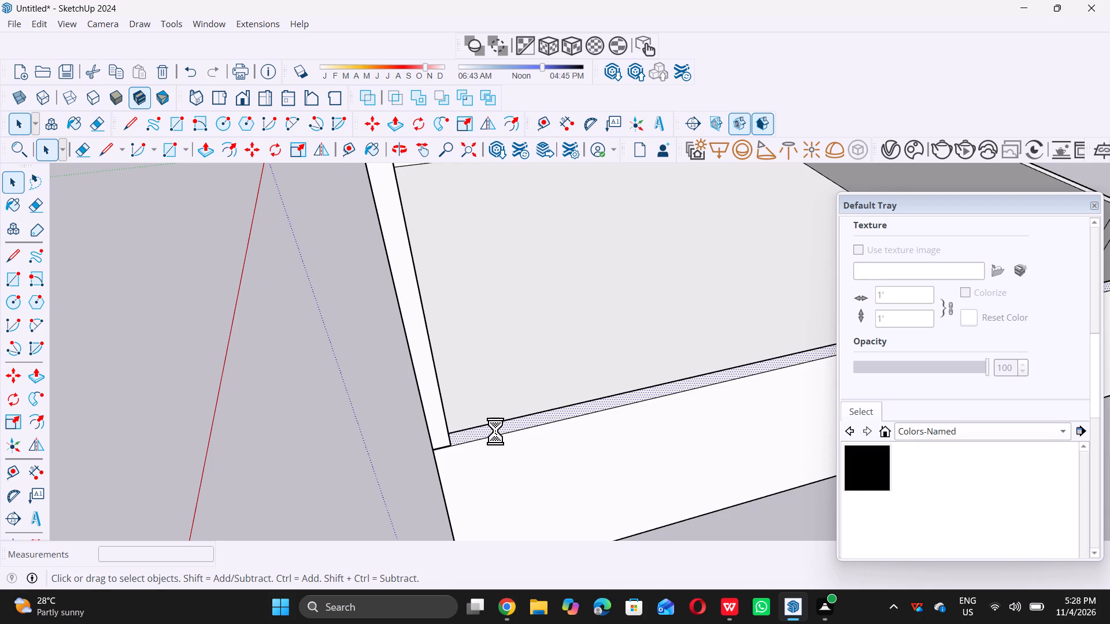
pyautogui.press('p')
pyautogui.click(506, 421)
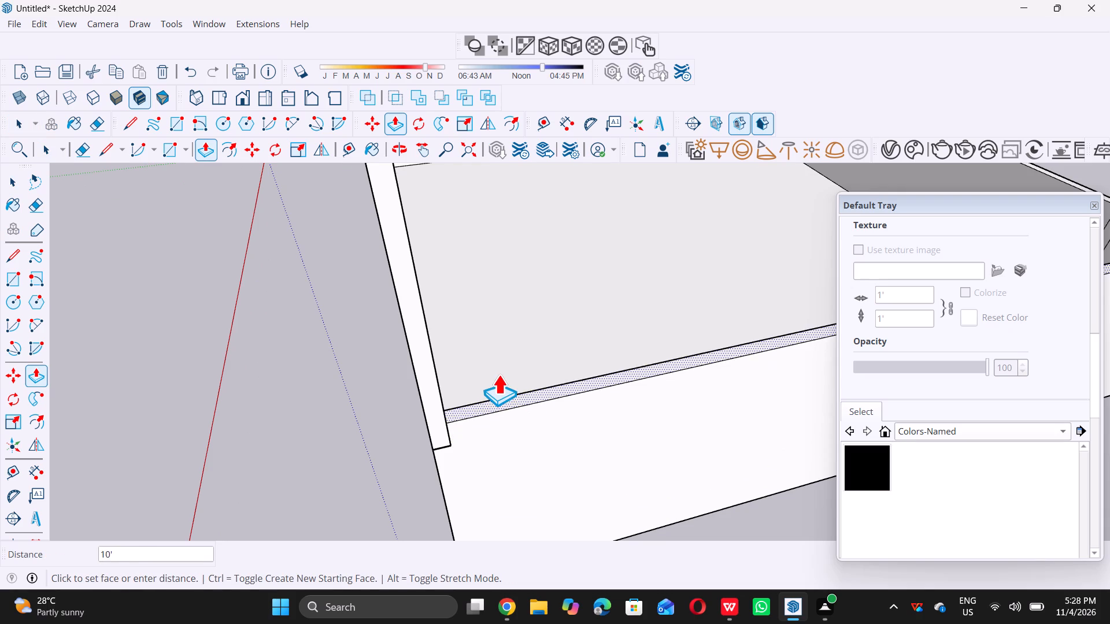
pyautogui.scroll(-15, 498, 374)
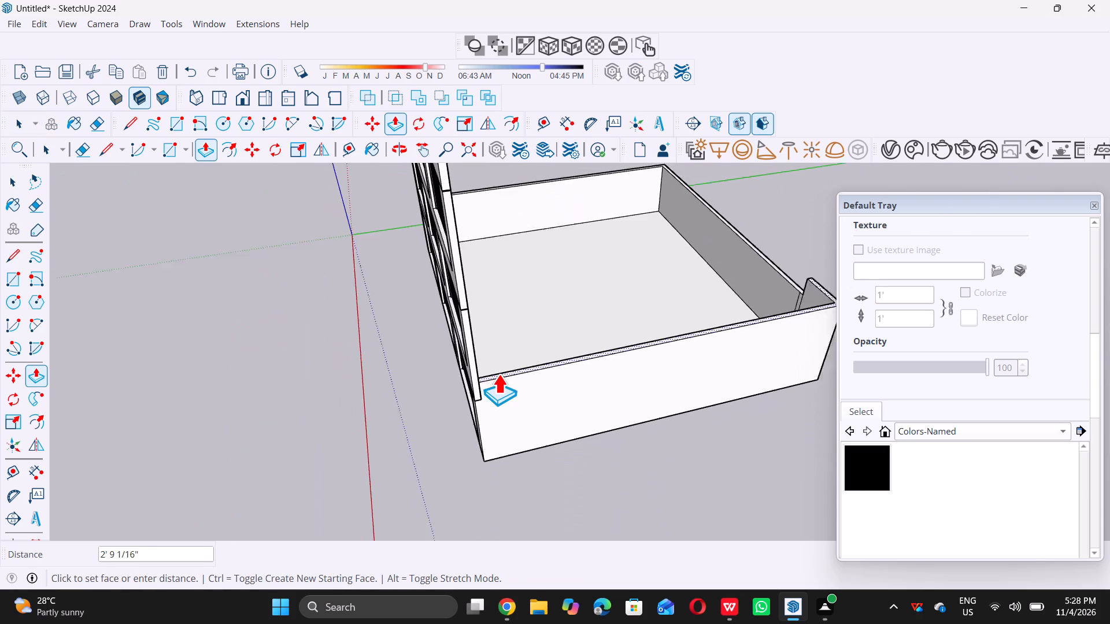
pyautogui.scroll(-10, 498, 374)
pyautogui.scroll(2, 482, 273)
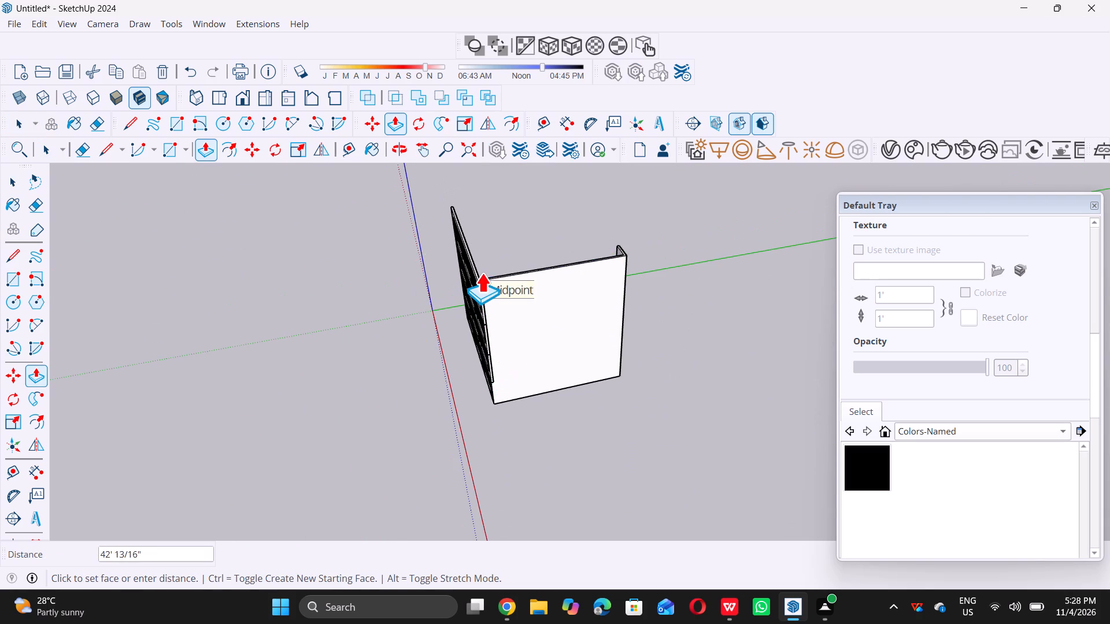
pyautogui.scroll(4, 482, 273)
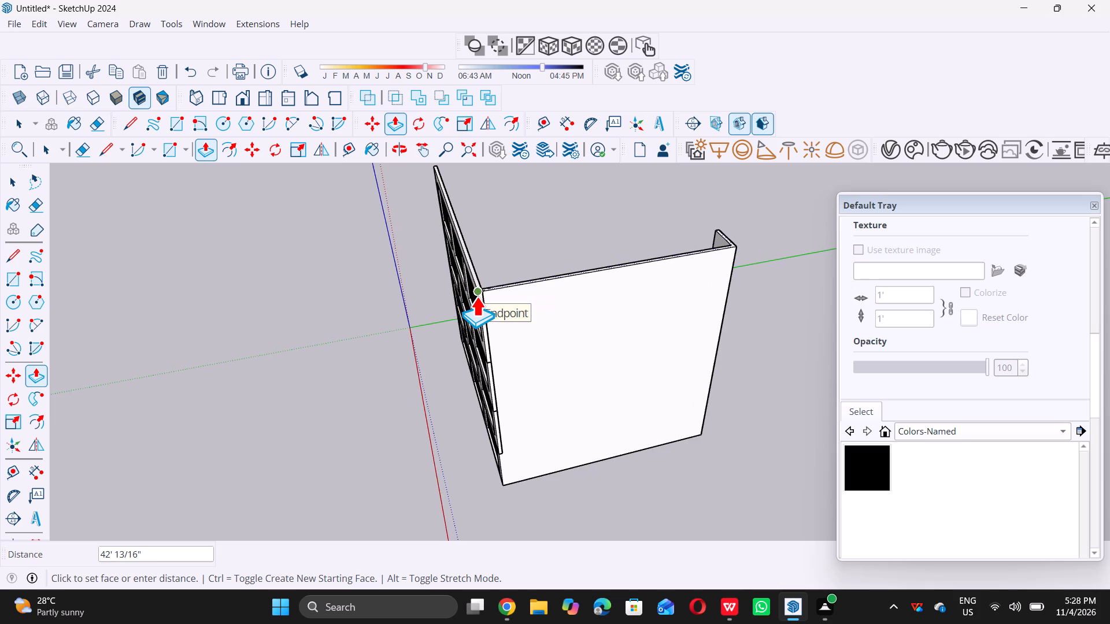
pyautogui.click(476, 296)
pyautogui.press('space')
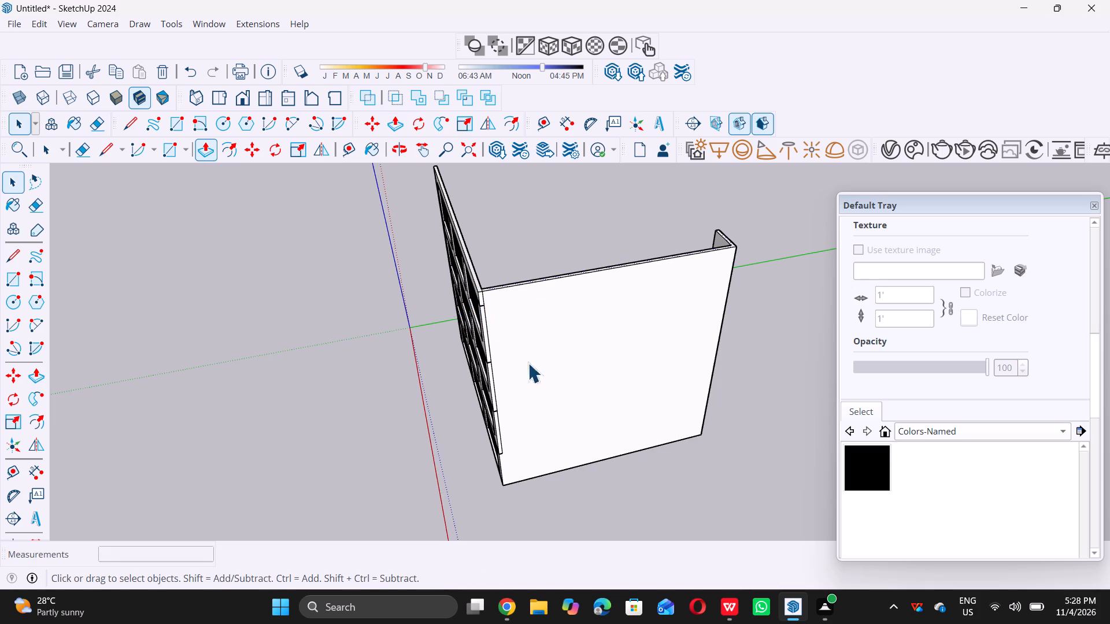
# Extrude the L-shaped top face of the rear wall and the side wall nearer the origin upward 42' 13/16" to the facade's top.
pyautogui.scroll(-11, 562, 390)
pyautogui.moveTo(450, 430); pyautogui.dragTo(861, 396, button='middle')
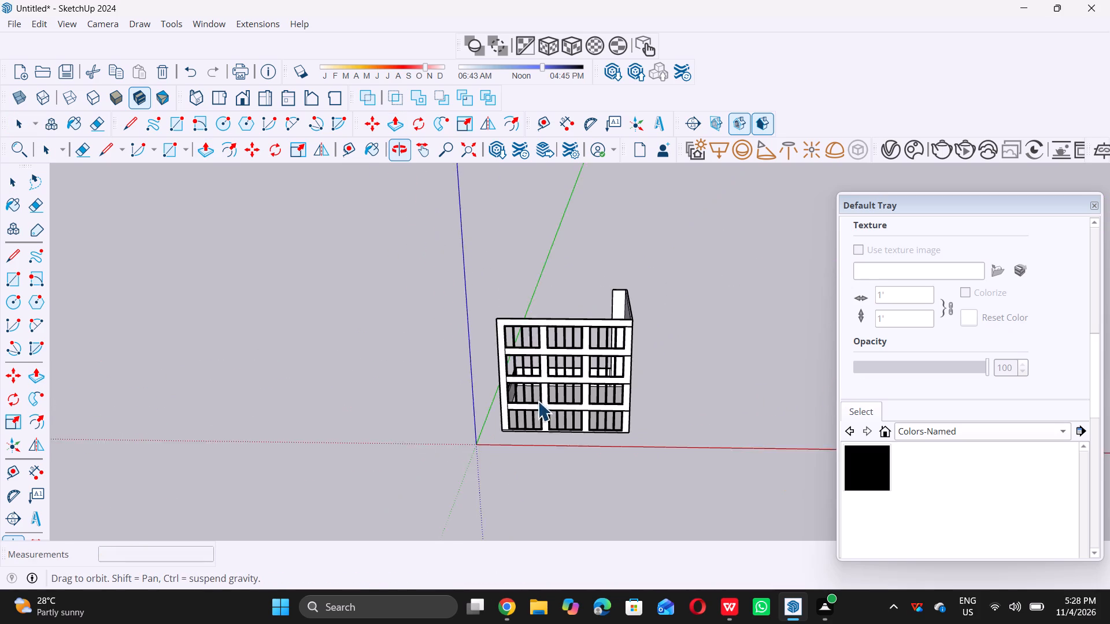
pyautogui.moveTo(442, 418); pyautogui.dragTo(633, 425, button='middle')
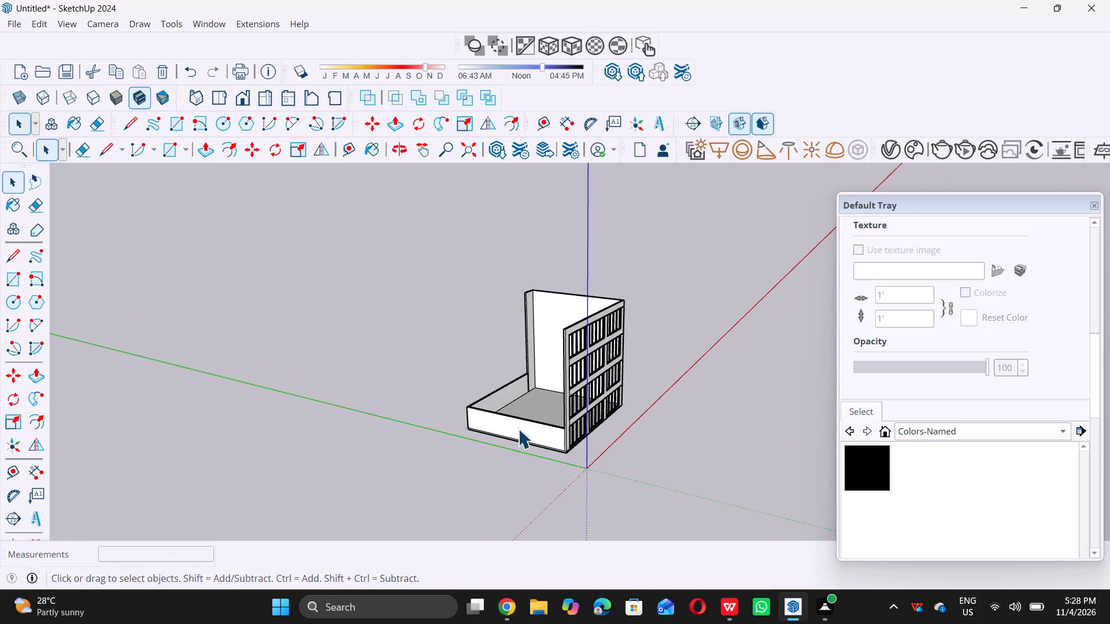
pyautogui.moveTo(511, 426); pyautogui.dragTo(512, 481, button='middle')
pyautogui.middleClick(512, 481)
pyautogui.scroll(7, 554, 417)
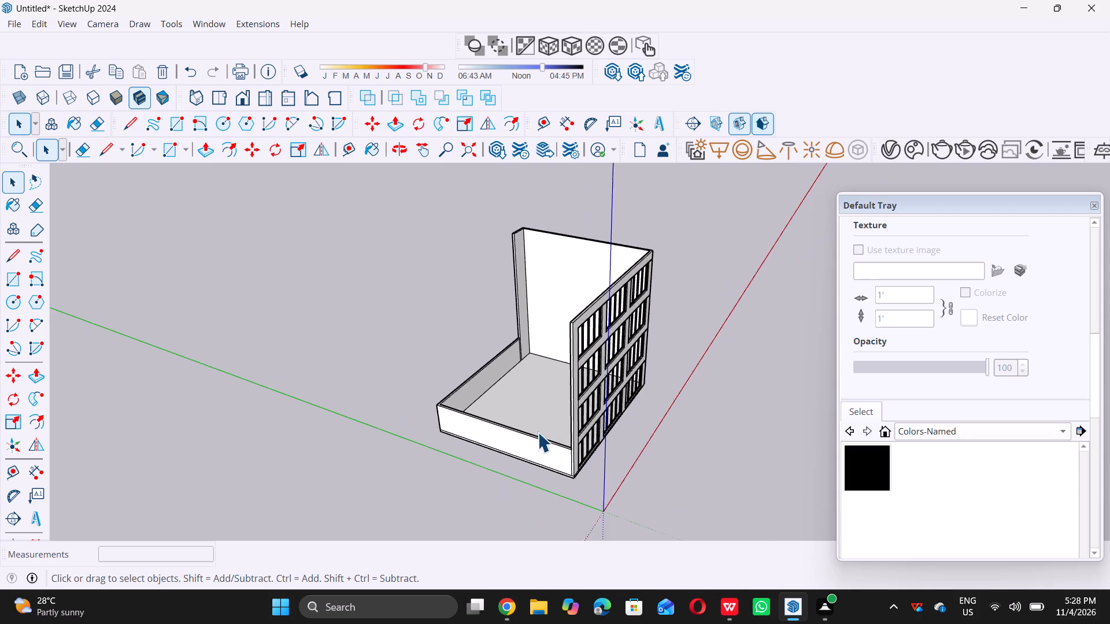
pyautogui.scroll(14, 572, 476)
pyautogui.moveTo(583, 439); pyautogui.dragTo(580, 445, button='middle')
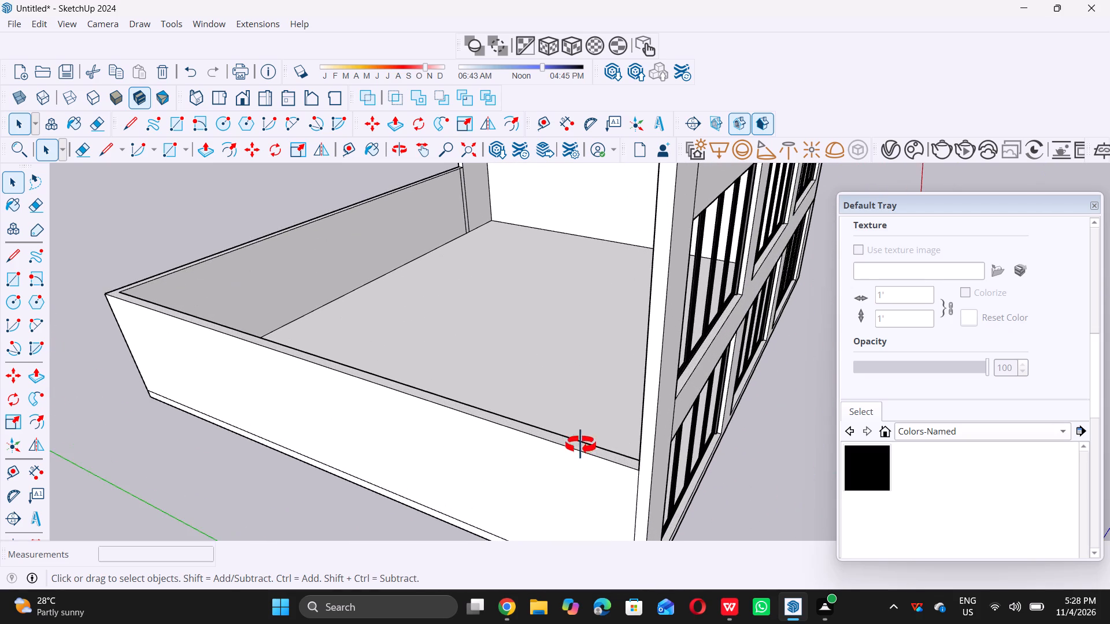
pyautogui.moveTo(580, 445); pyautogui.dragTo(582, 462, button='middle')
pyautogui.scroll(1, 582, 462)
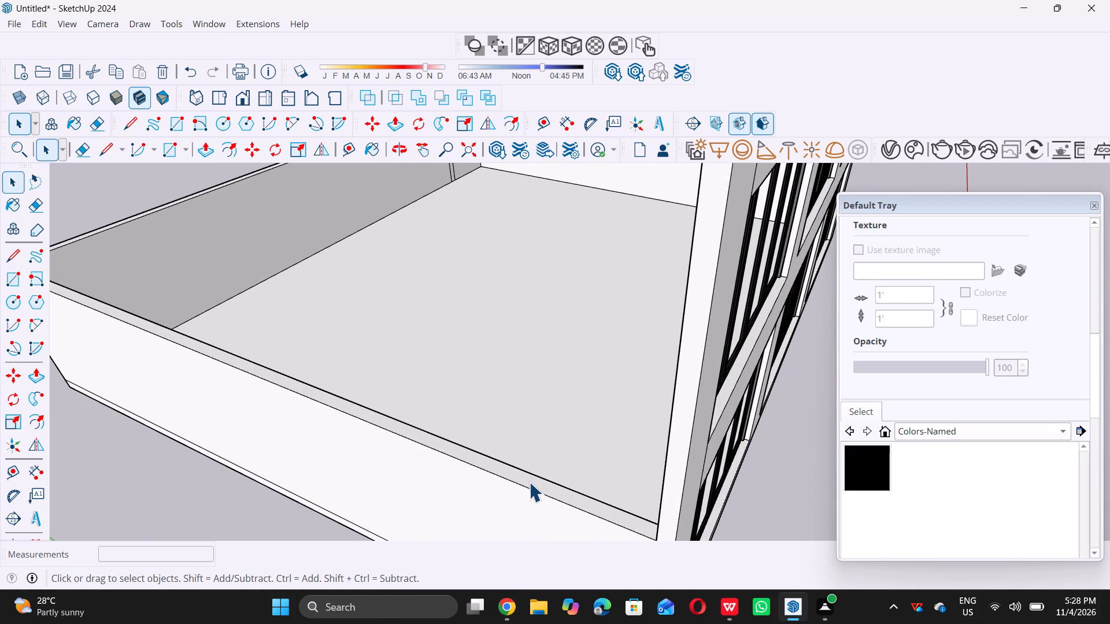
pyautogui.click(532, 483)
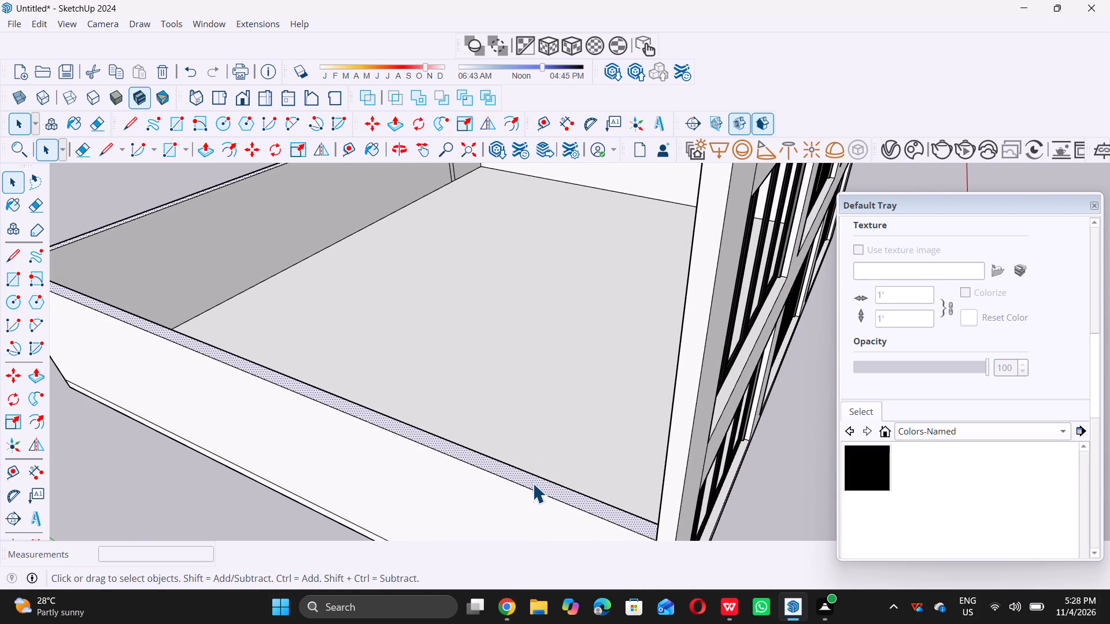
pyautogui.press('p')
pyautogui.click(532, 483)
pyautogui.scroll(-5, 540, 383)
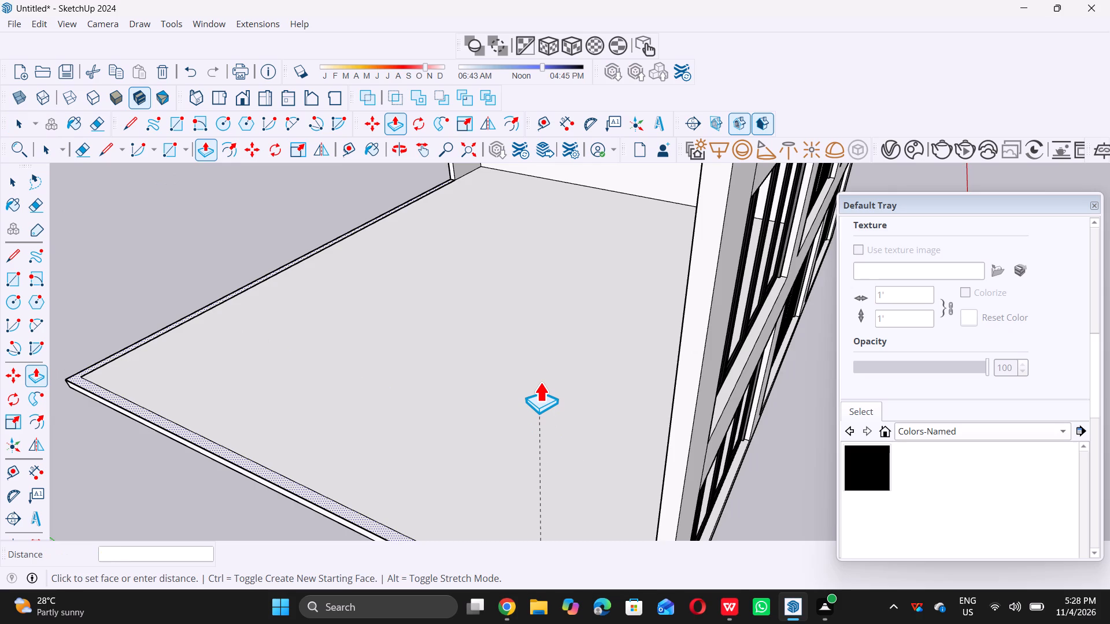
pyautogui.scroll(-3, 540, 382)
pyautogui.scroll(-5, 501, 306)
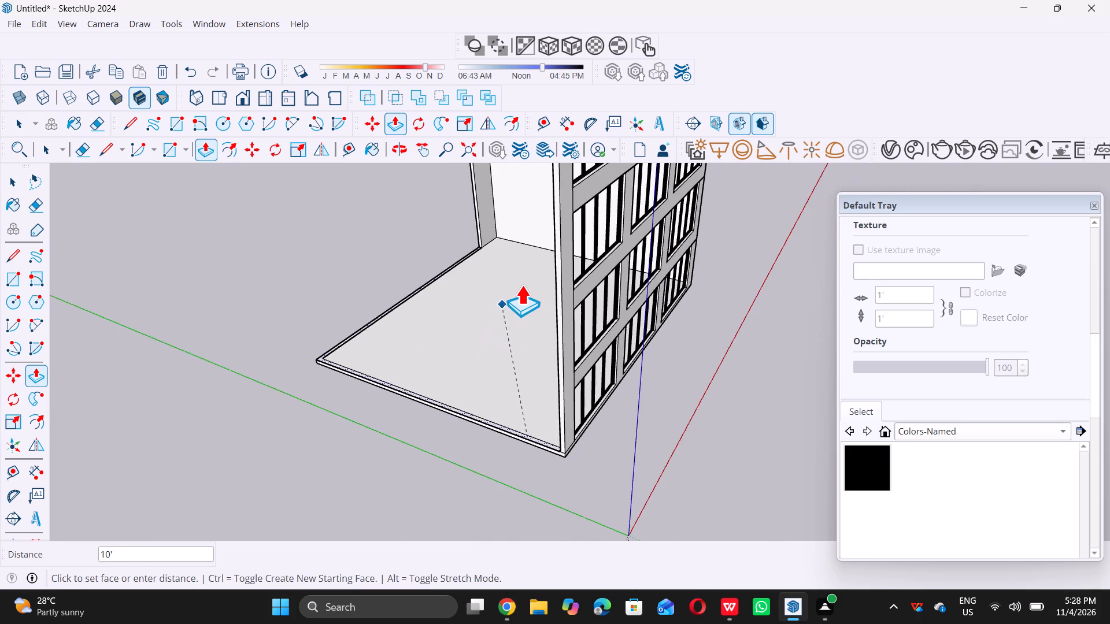
pyautogui.scroll(-12, 521, 285)
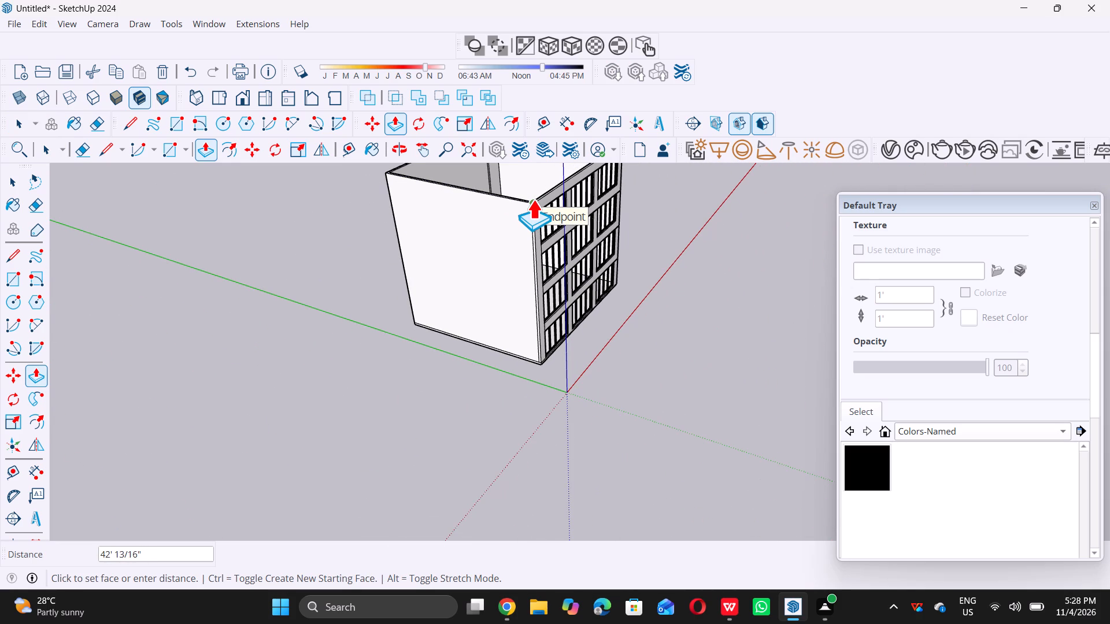
pyautogui.click(533, 199)
pyautogui.press('space')
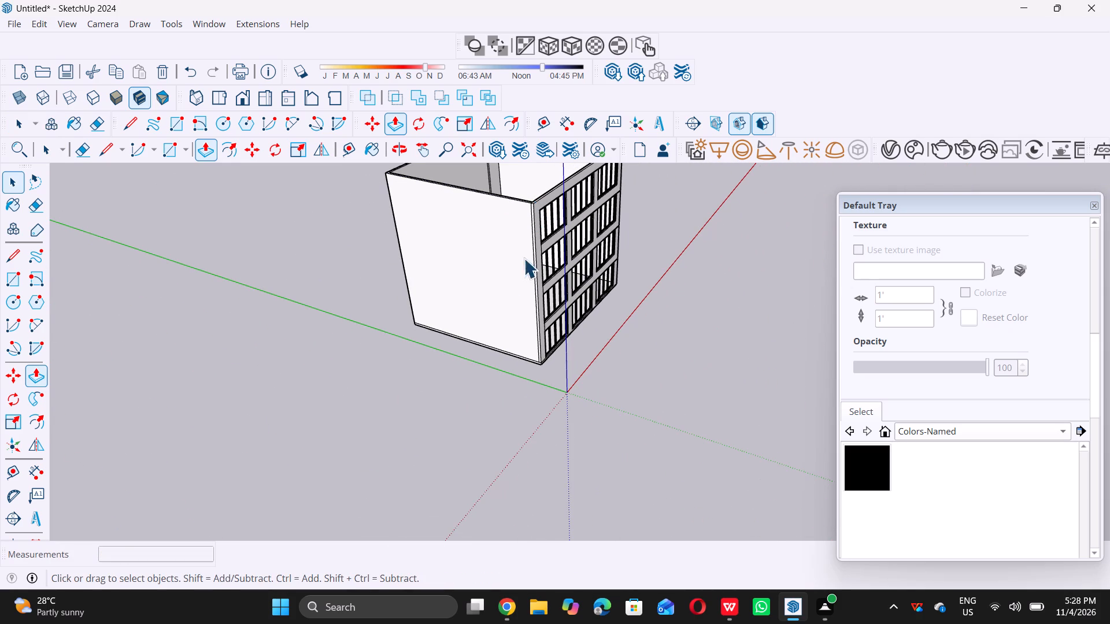
pyautogui.doubleClick(657, 428)
# Draw a vertical rotated rectangle, 56' 1/4" long and 9" high, standing along the rear wall's top outer edge between its corners.
pyautogui.scroll(-11, 652, 427)
pyautogui.moveTo(646, 474); pyautogui.dragTo(600, 389, button='middle')
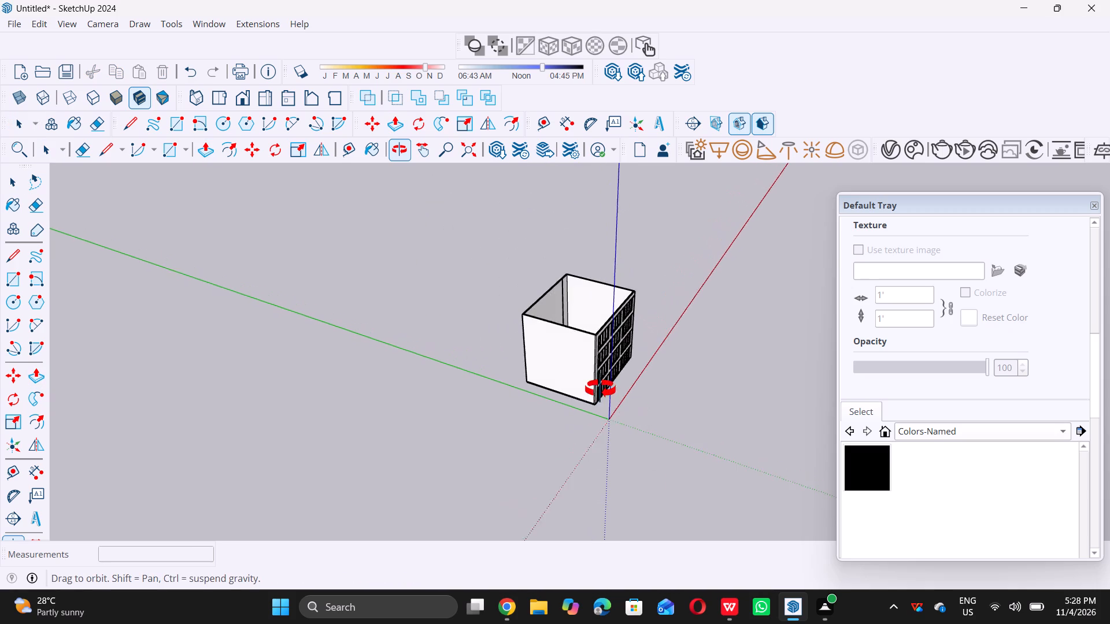
pyautogui.moveTo(600, 389); pyautogui.dragTo(543, 395, button='middle')
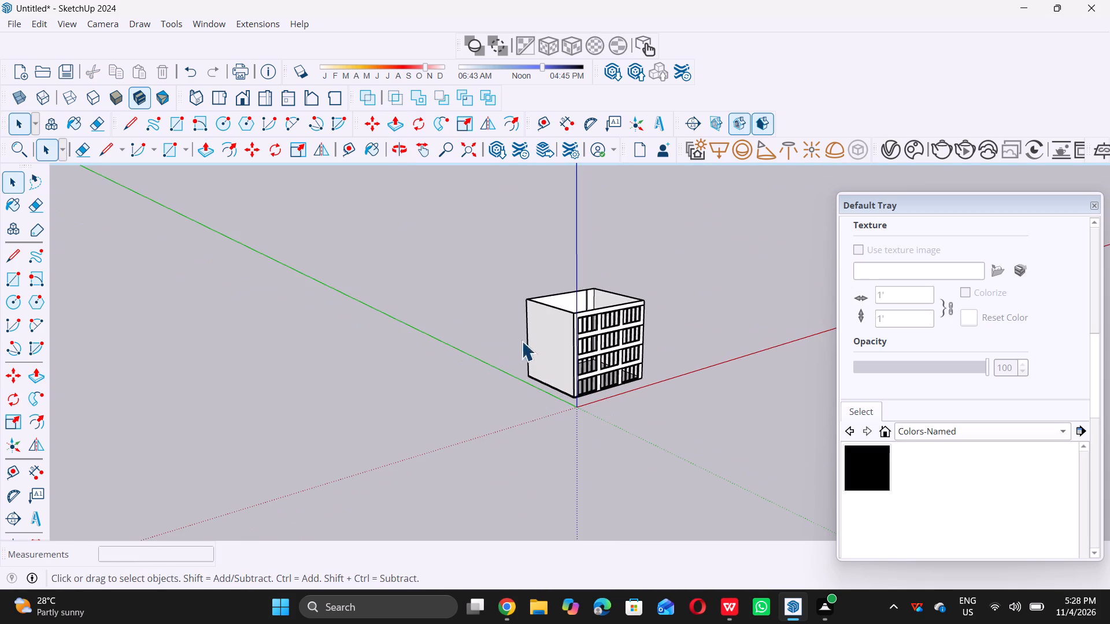
pyautogui.moveTo(482, 282); pyautogui.dragTo(586, 339, button='middle')
pyautogui.scroll(6, 555, 257)
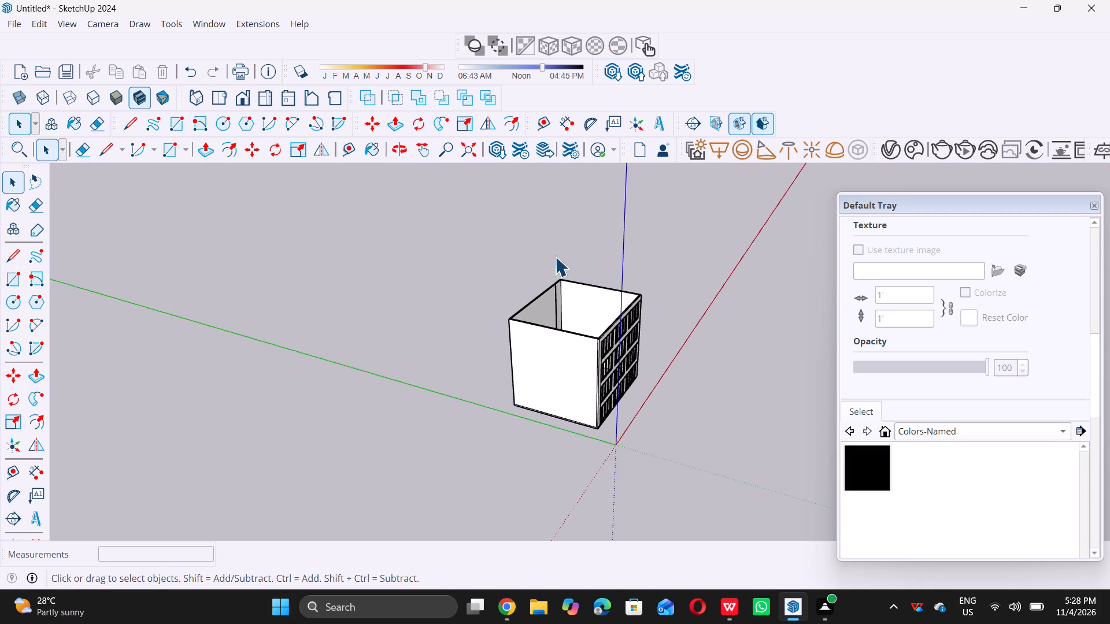
pyautogui.scroll(4, 558, 257)
pyautogui.click(35, 279)
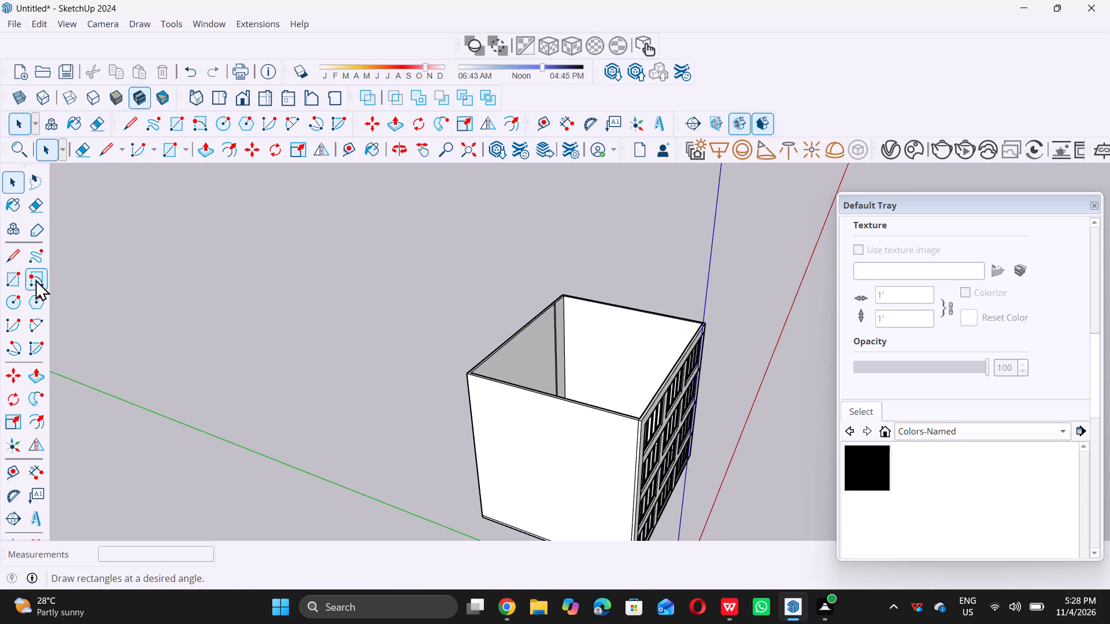
pyautogui.scroll(10, 583, 273)
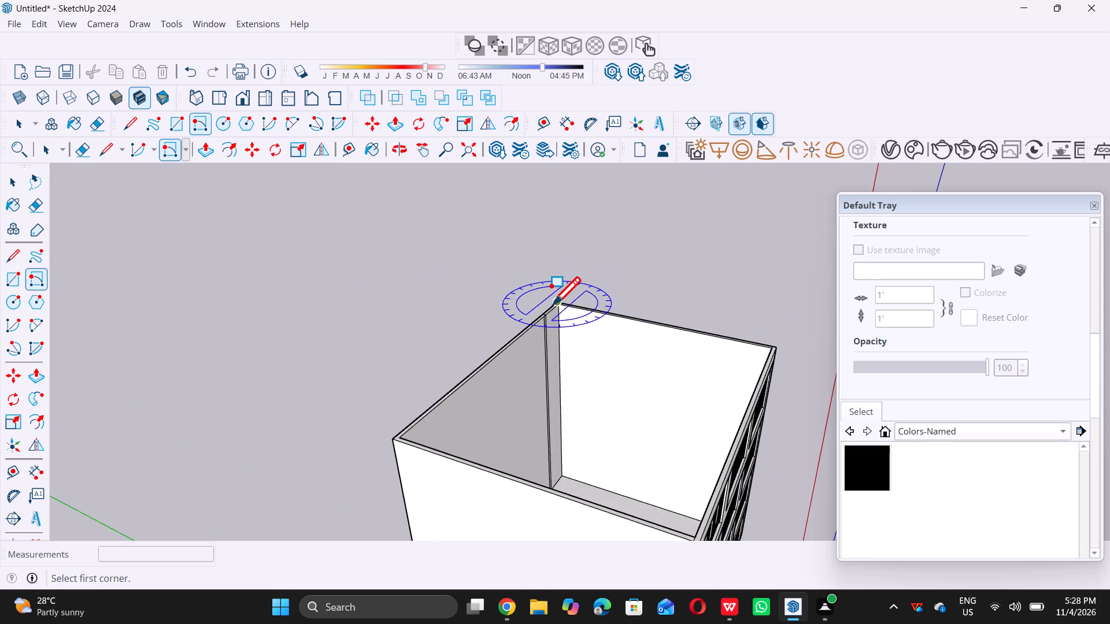
pyautogui.scroll(3, 551, 304)
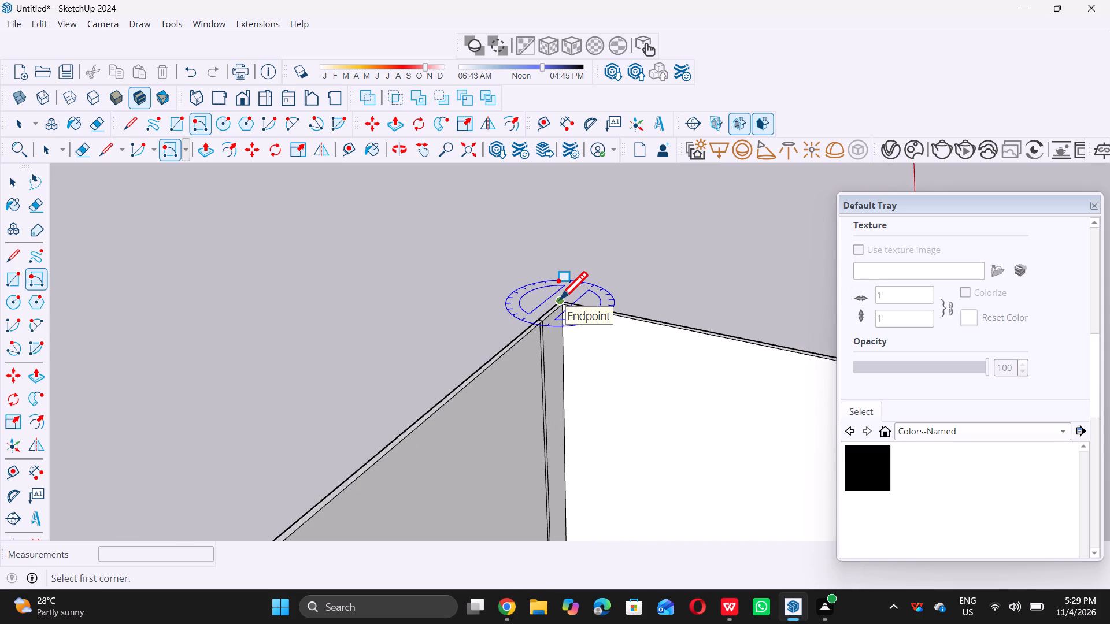
pyautogui.click(558, 299)
pyautogui.scroll(-10, 558, 299)
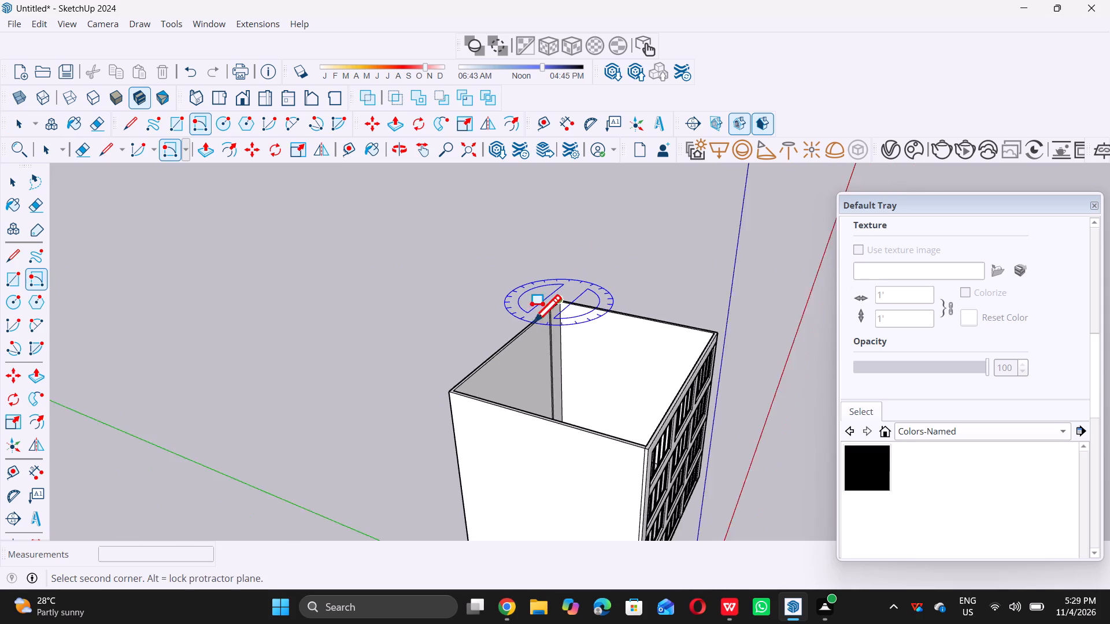
pyautogui.scroll(5, 460, 376)
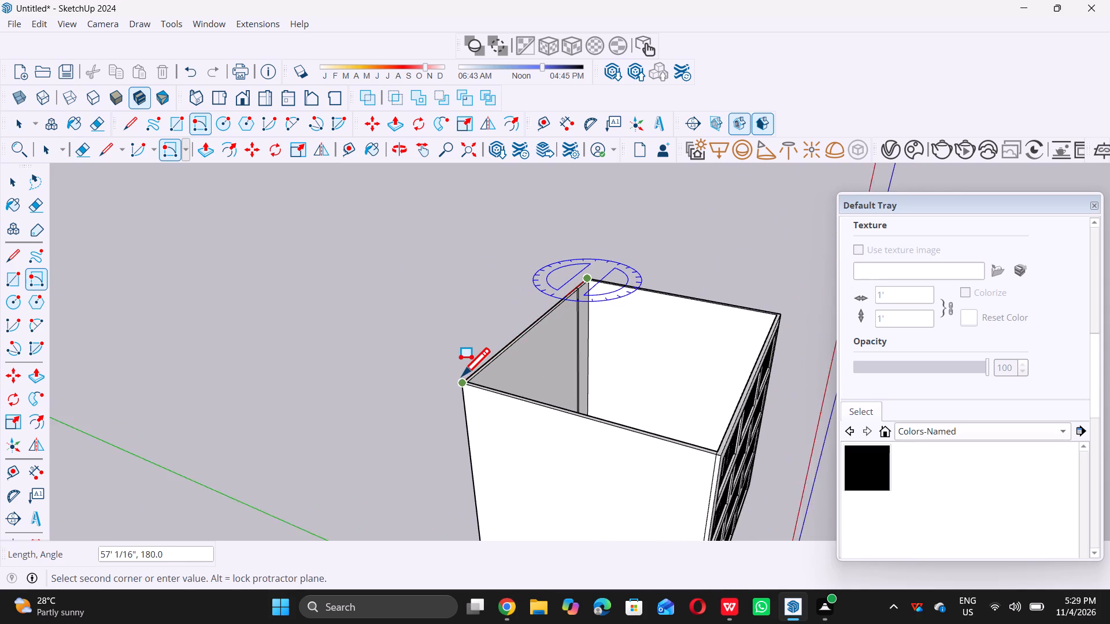
pyautogui.click(460, 376)
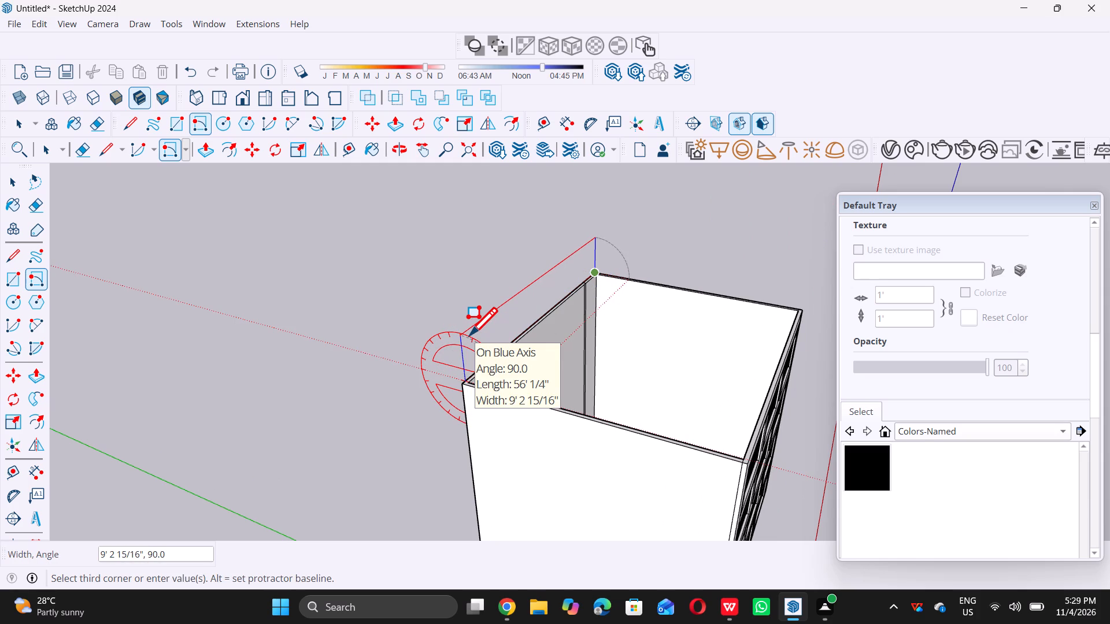
pyautogui.press('9')
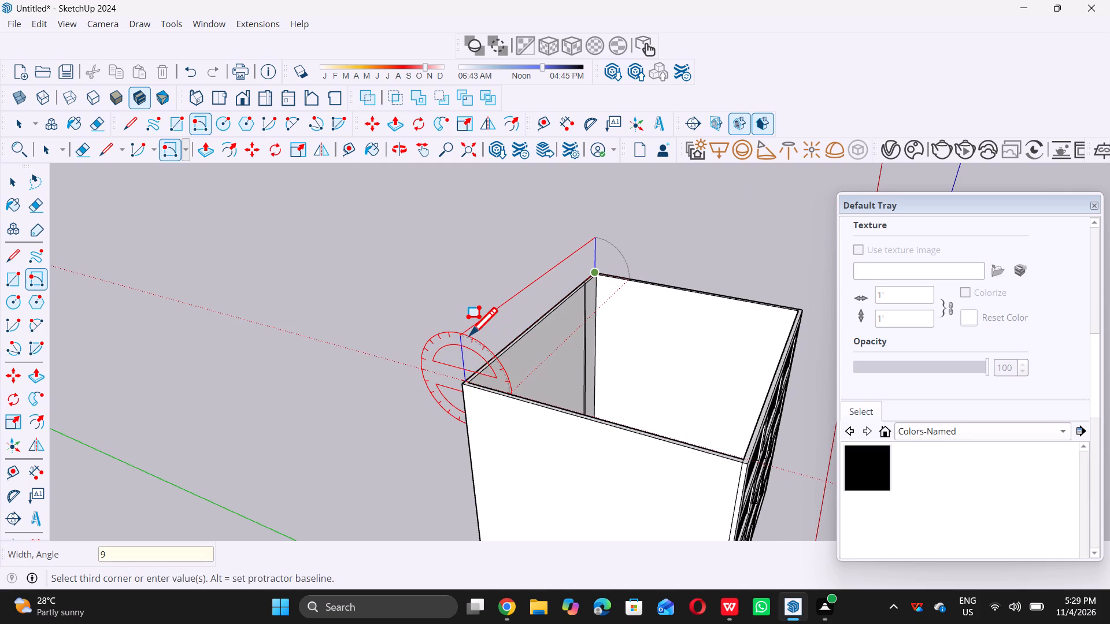
pyautogui.hotkey('shift', '"')
pyautogui.press('Return')
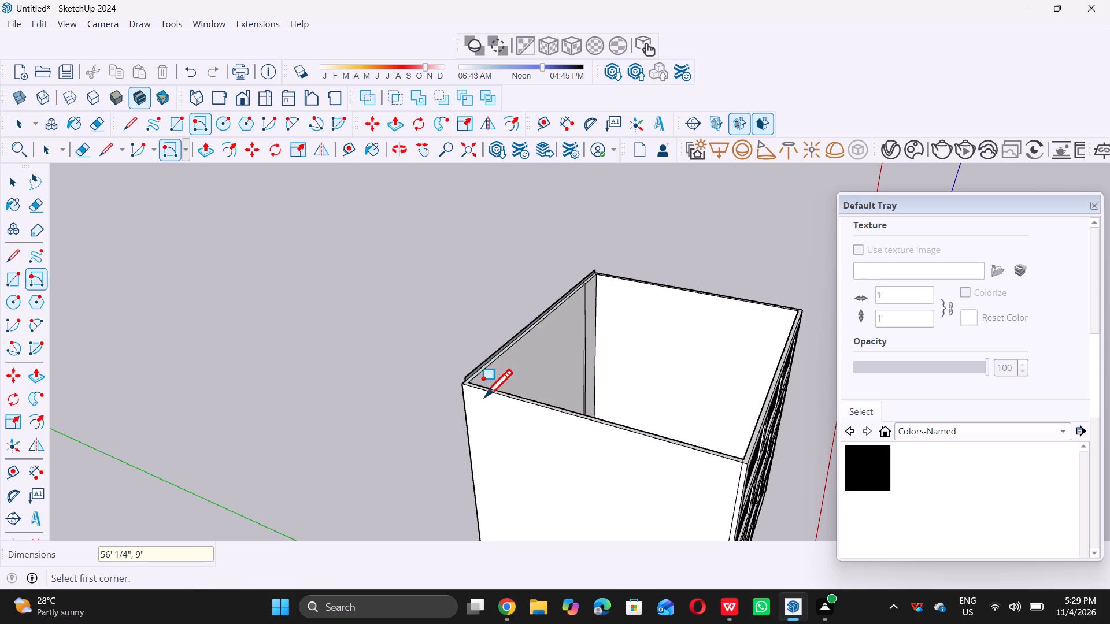
# Undo the vertical rectangle drawn along the rear wall's top edge.
pyautogui.scroll(13, 481, 407)
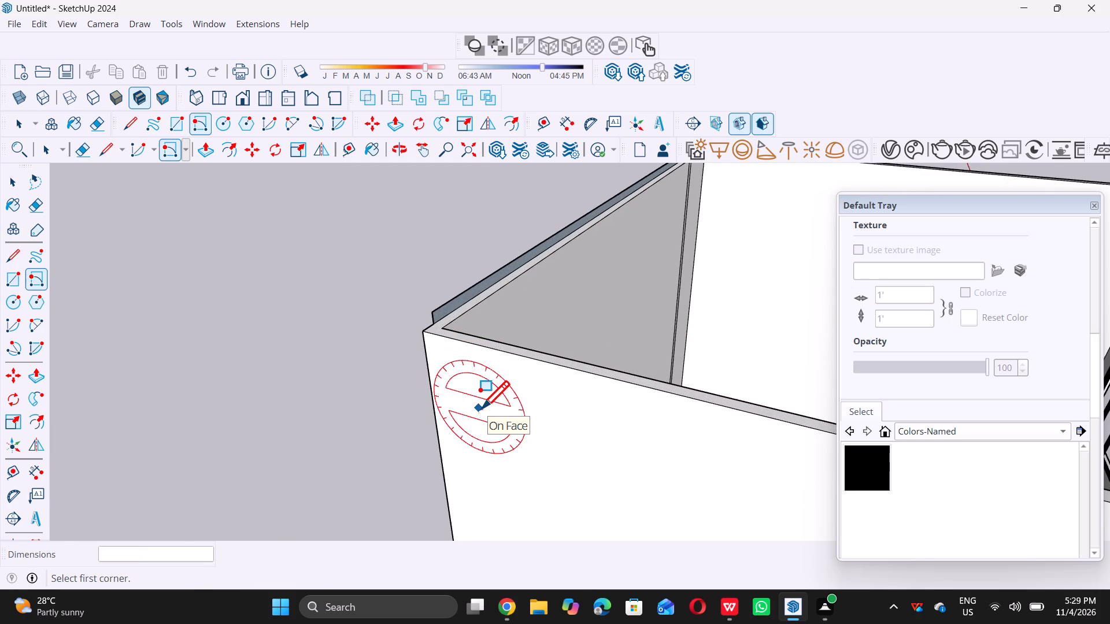
pyautogui.hotkey('ctrl', 'z')
pyautogui.scroll(-10, 474, 438)
pyautogui.press('space')
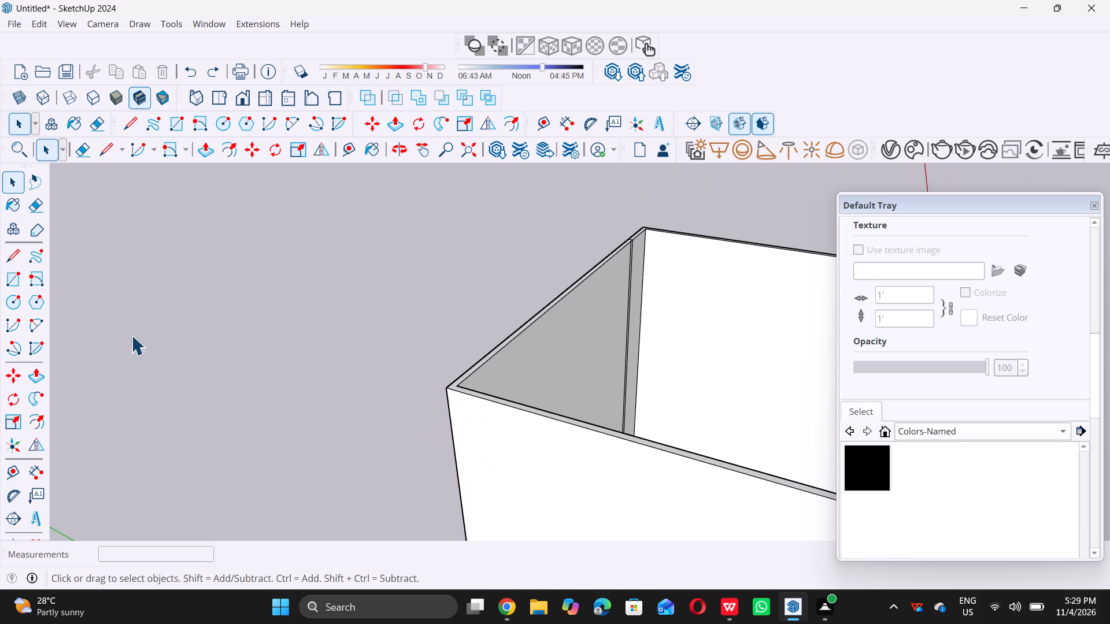
# Draw a vertical rotated rectangle 57' 1/16" long and 9" high along the rear wall's top outer edge, from corner to corner.
pyautogui.tripleClick(31, 277)
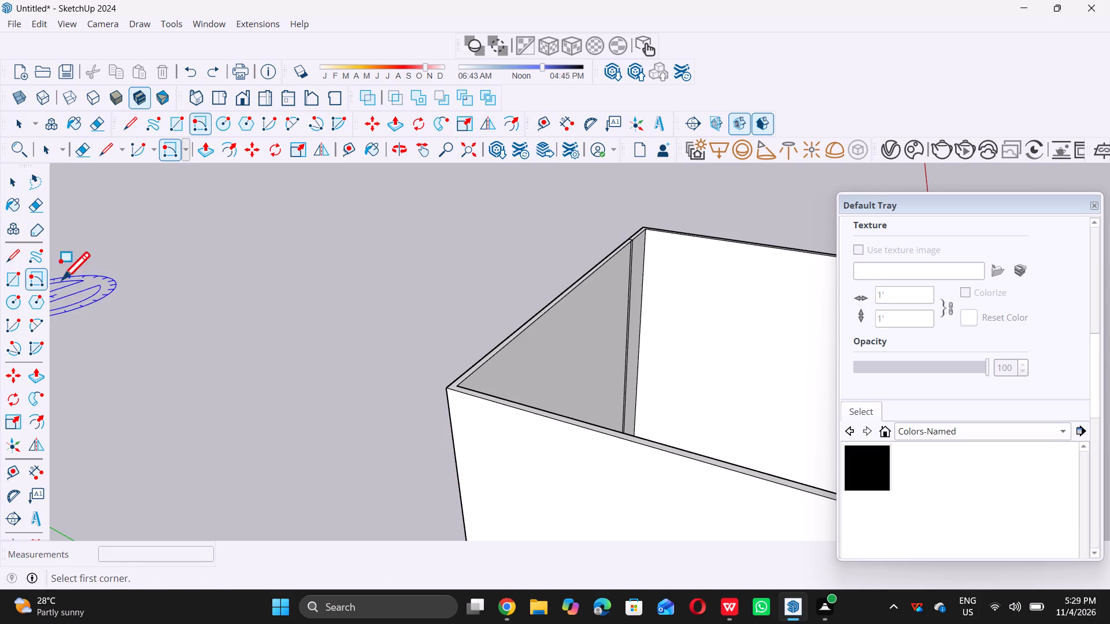
pyautogui.scroll(11, 630, 226)
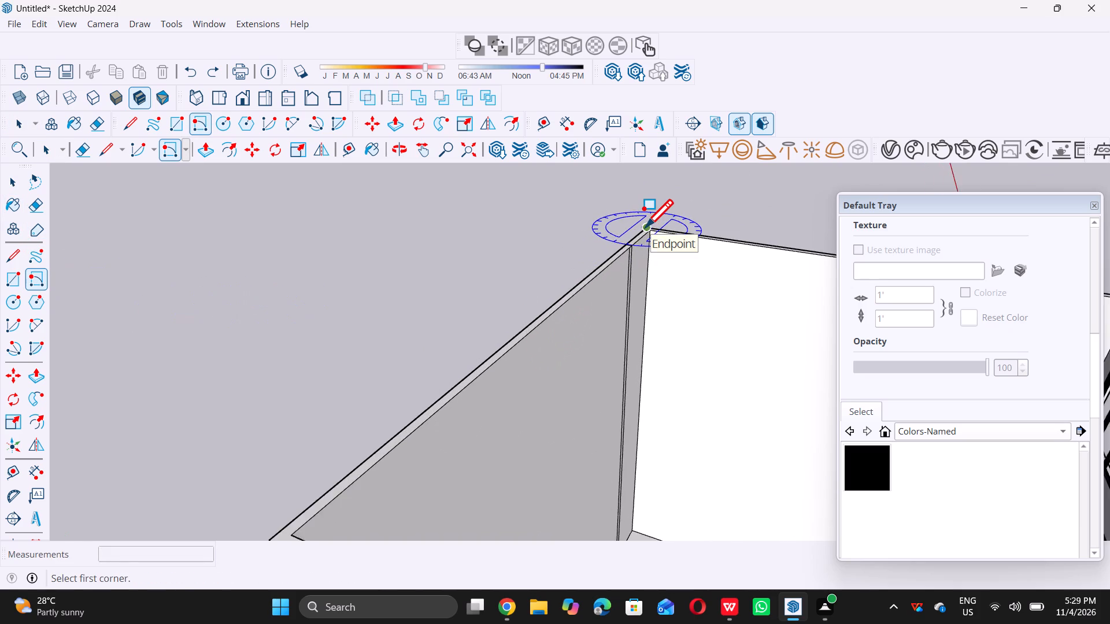
pyautogui.click(646, 227)
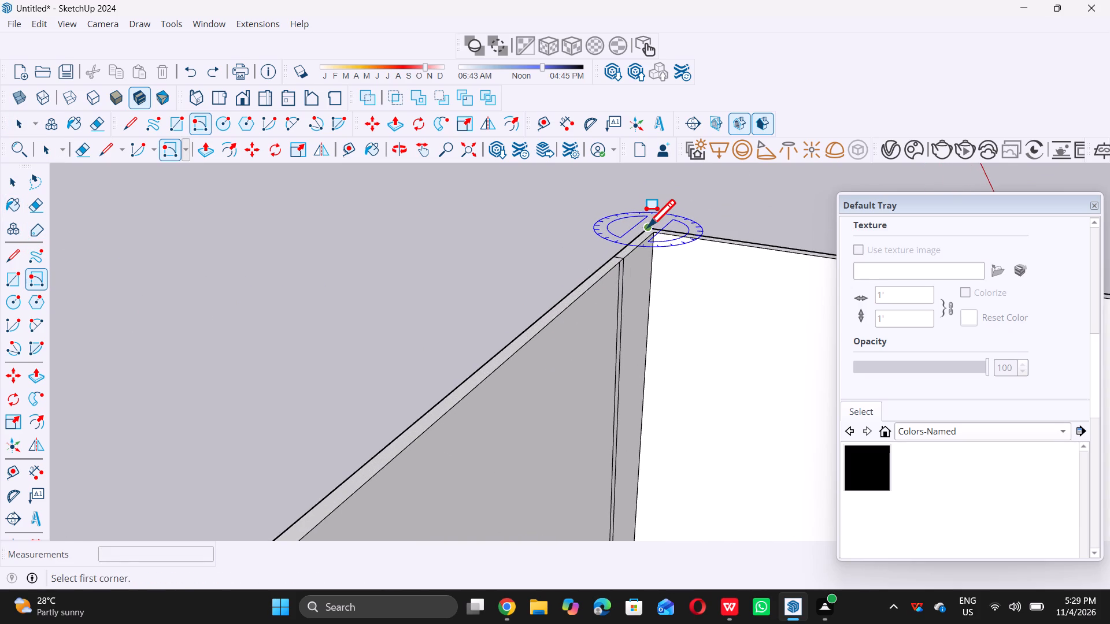
pyautogui.scroll(-8, 646, 227)
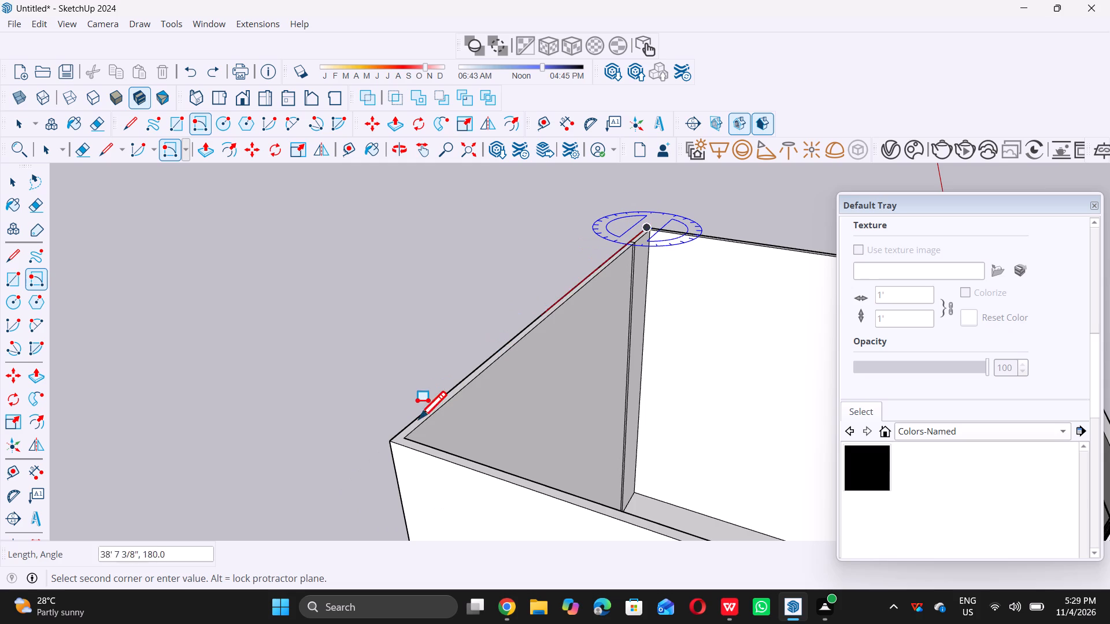
pyautogui.click(387, 441)
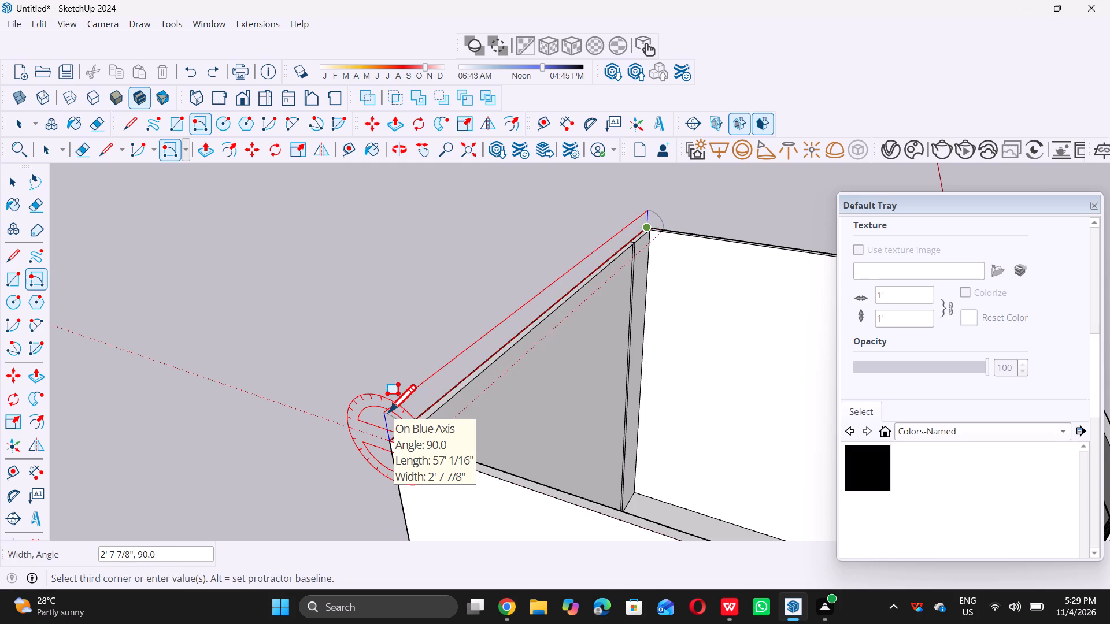
pyautogui.press('9')
pyautogui.hotkey('shift', '"')
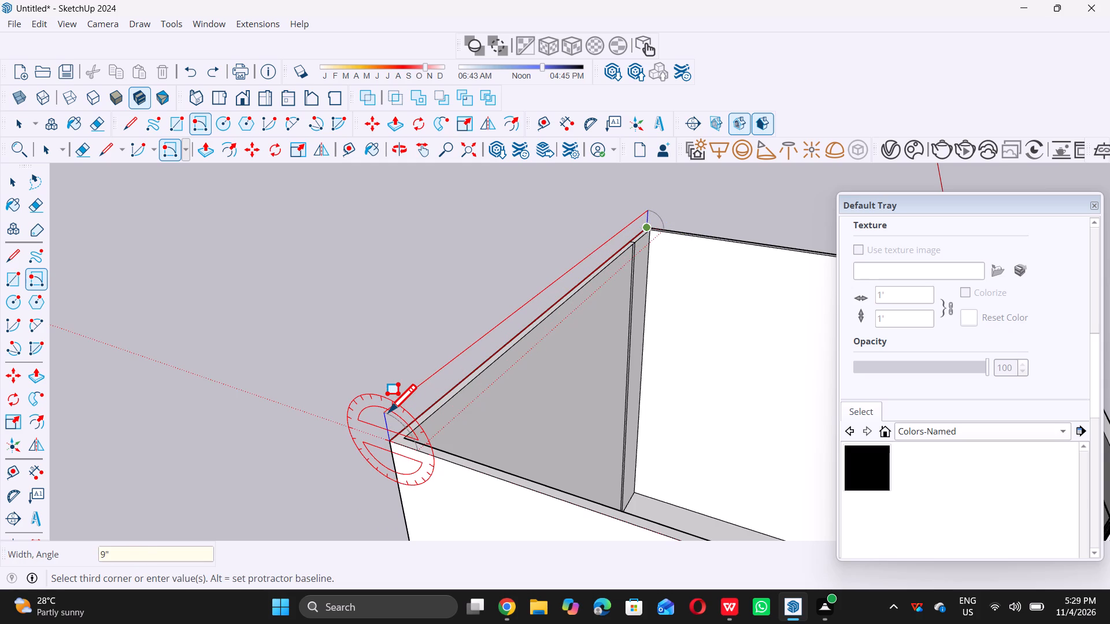
pyautogui.press('Return')
pyautogui.press('space')
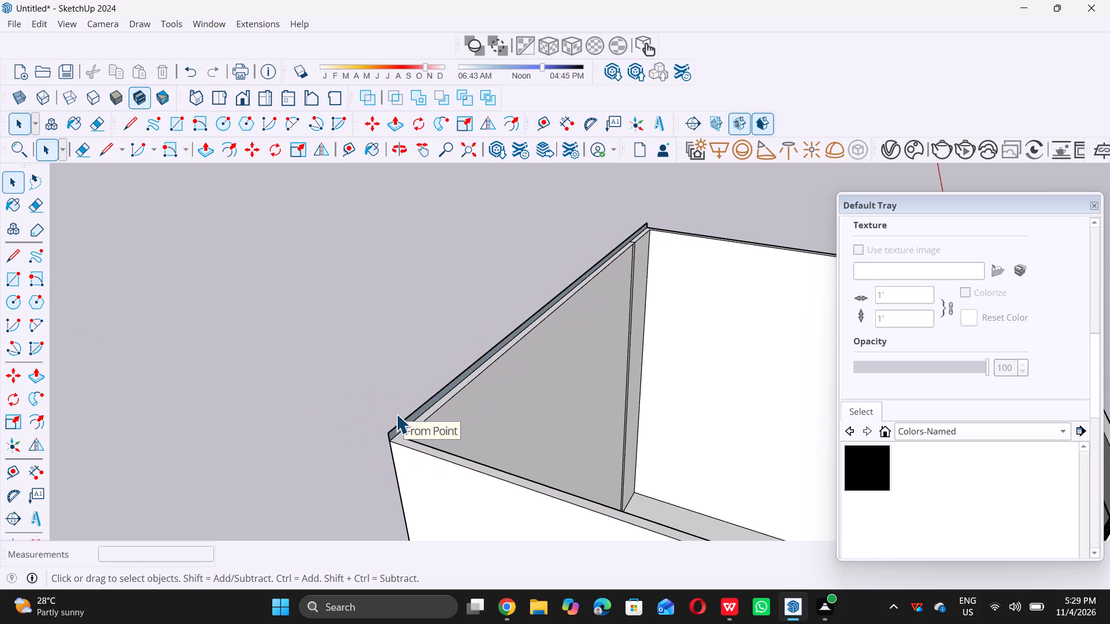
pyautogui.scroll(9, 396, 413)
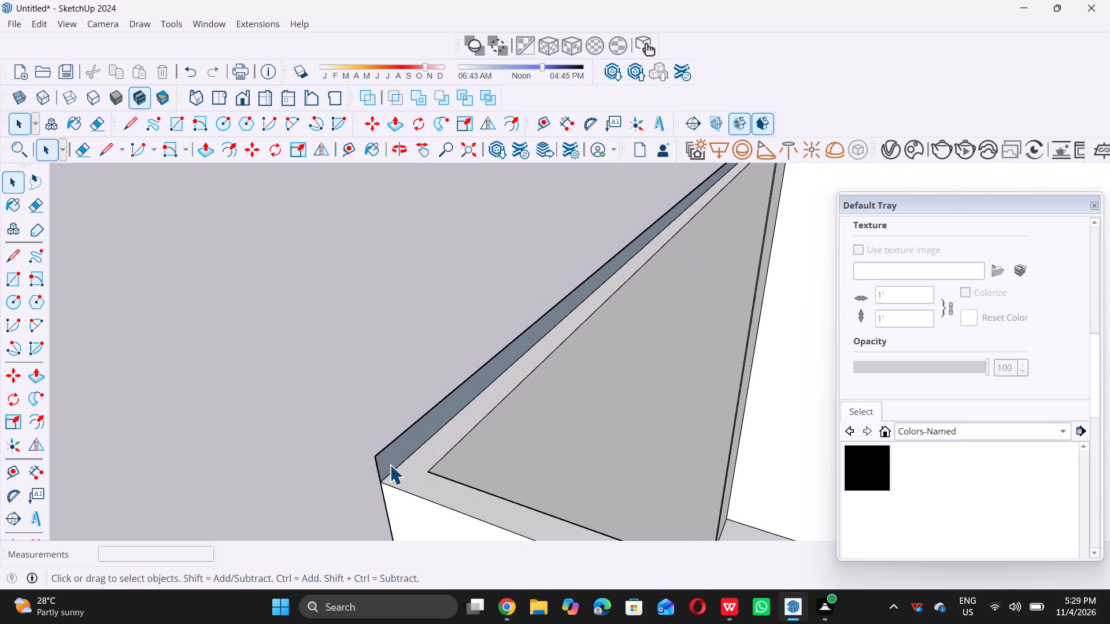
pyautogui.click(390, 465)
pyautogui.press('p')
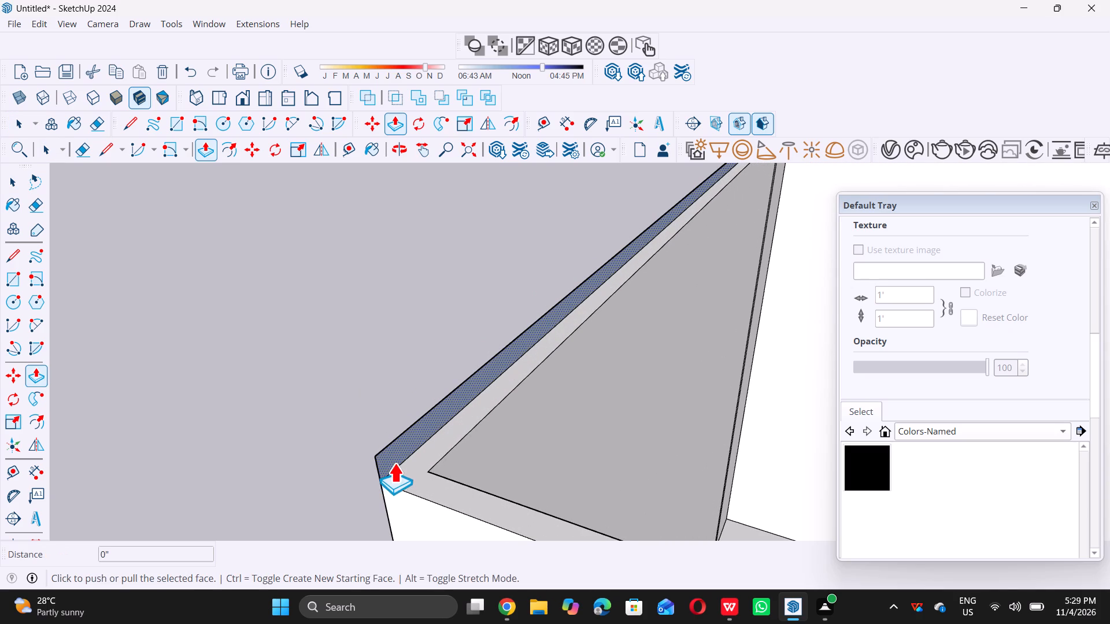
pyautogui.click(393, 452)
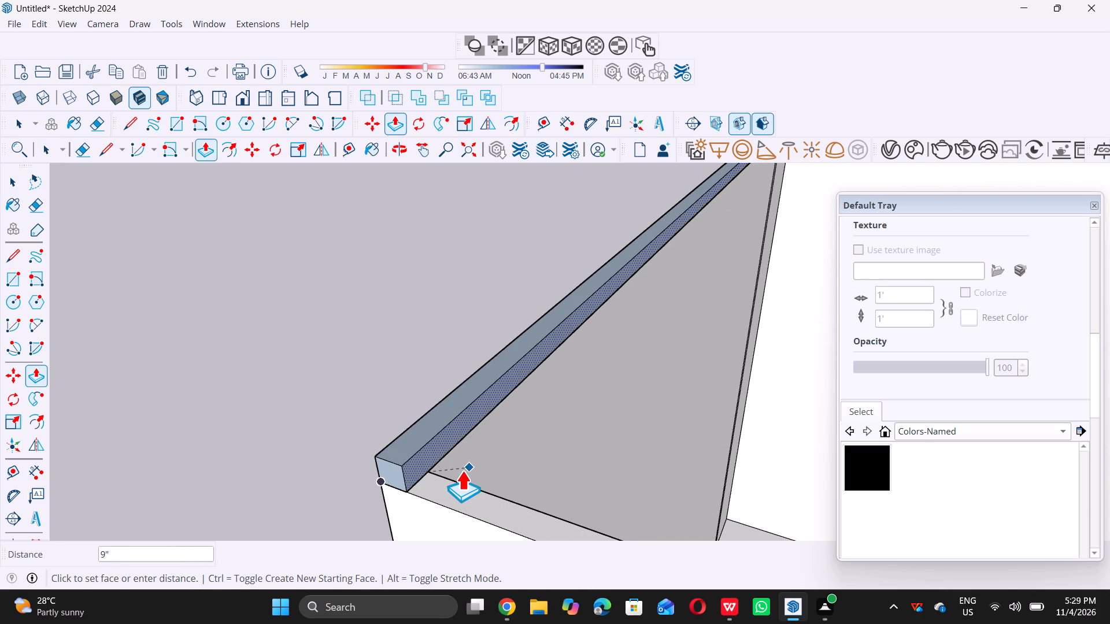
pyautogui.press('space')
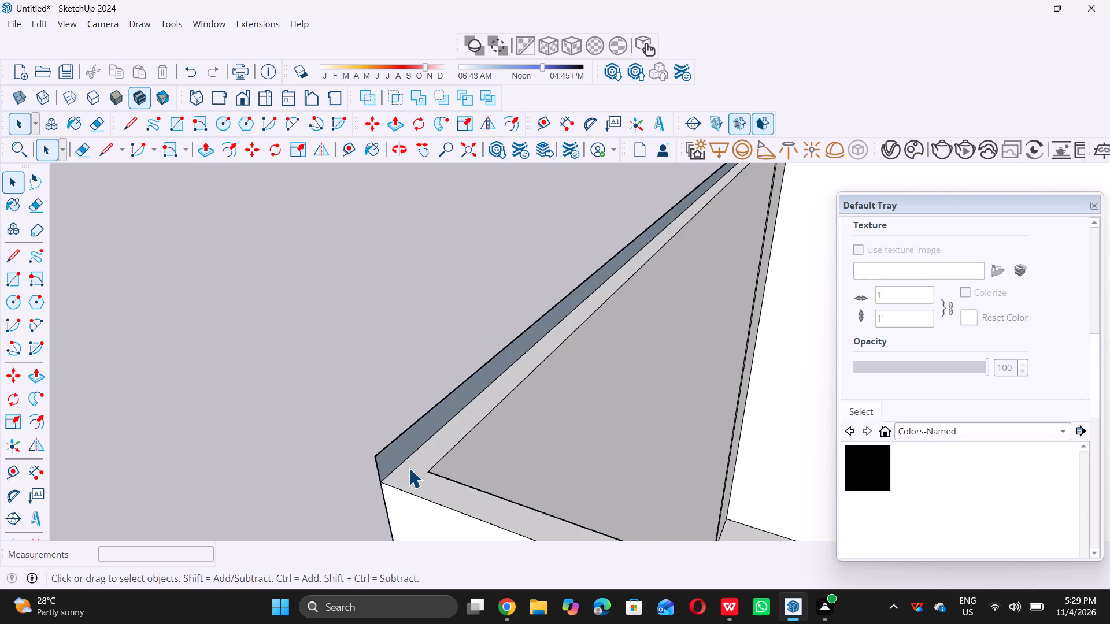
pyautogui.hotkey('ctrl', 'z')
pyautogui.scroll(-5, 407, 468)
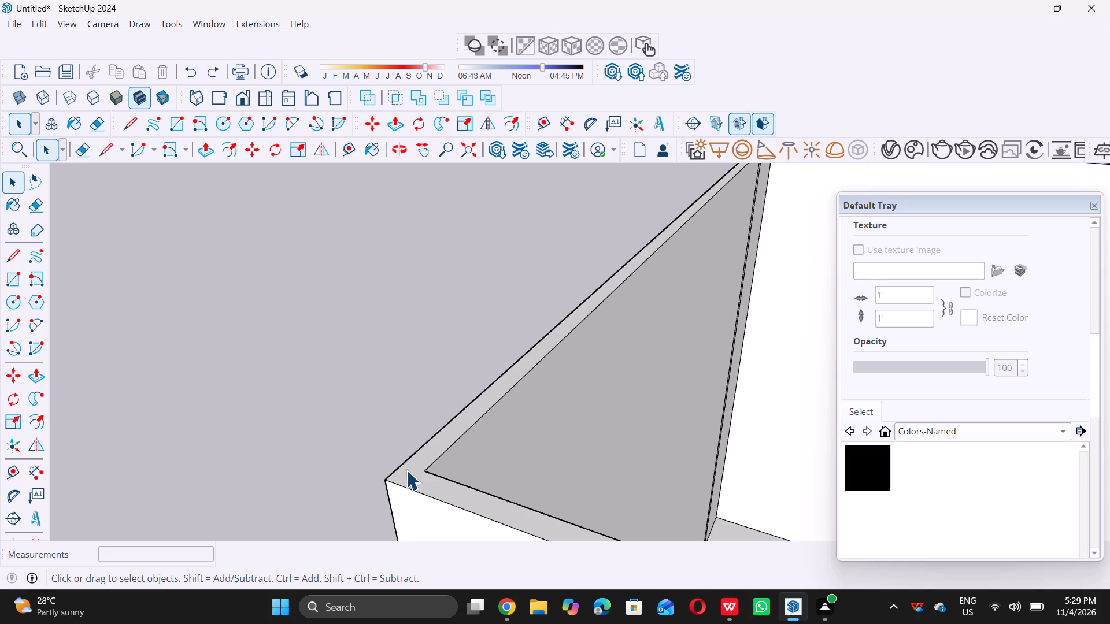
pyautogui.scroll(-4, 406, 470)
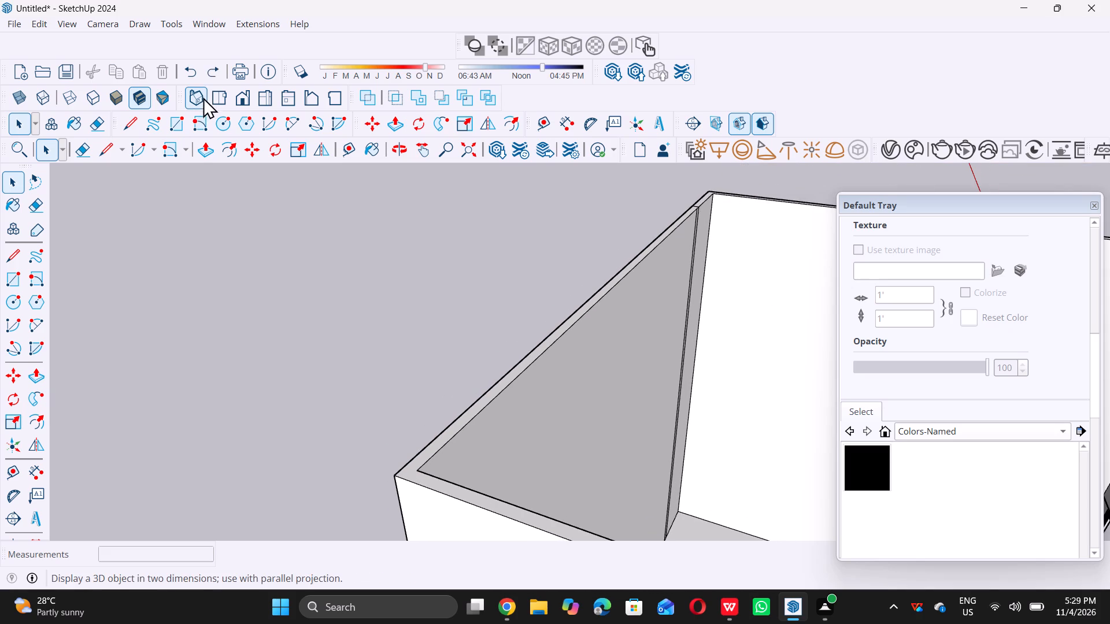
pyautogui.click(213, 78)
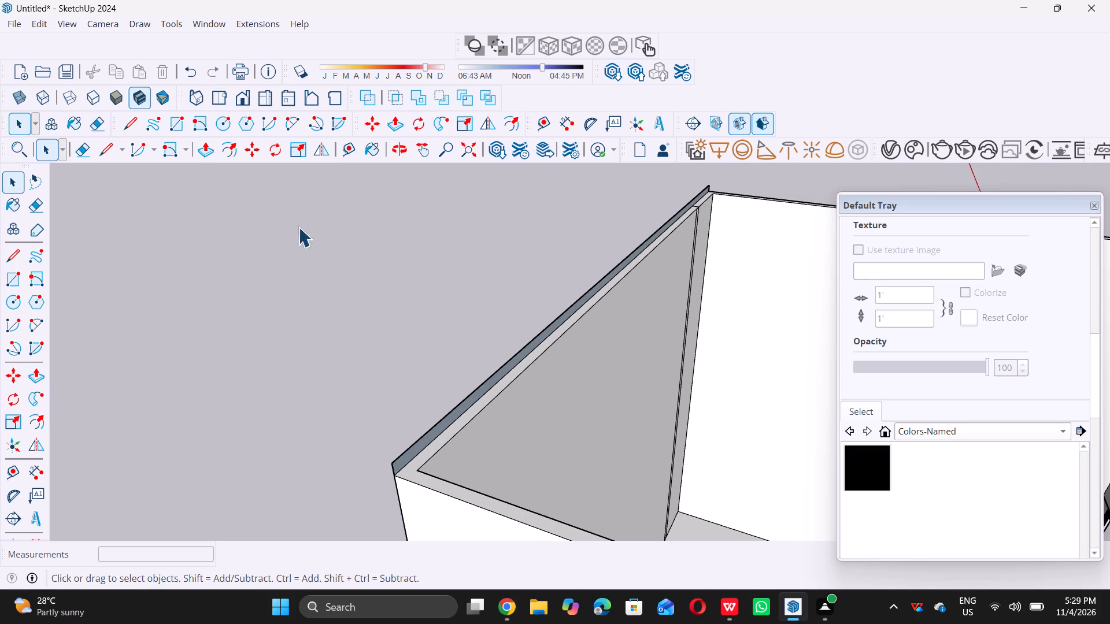
# Extrude the 9" high strip on the rear wall 50' across the wall tops to the windowed facade, forming the roof slab.
pyautogui.scroll(-5, 355, 334)
pyautogui.scroll(4, 337, 442)
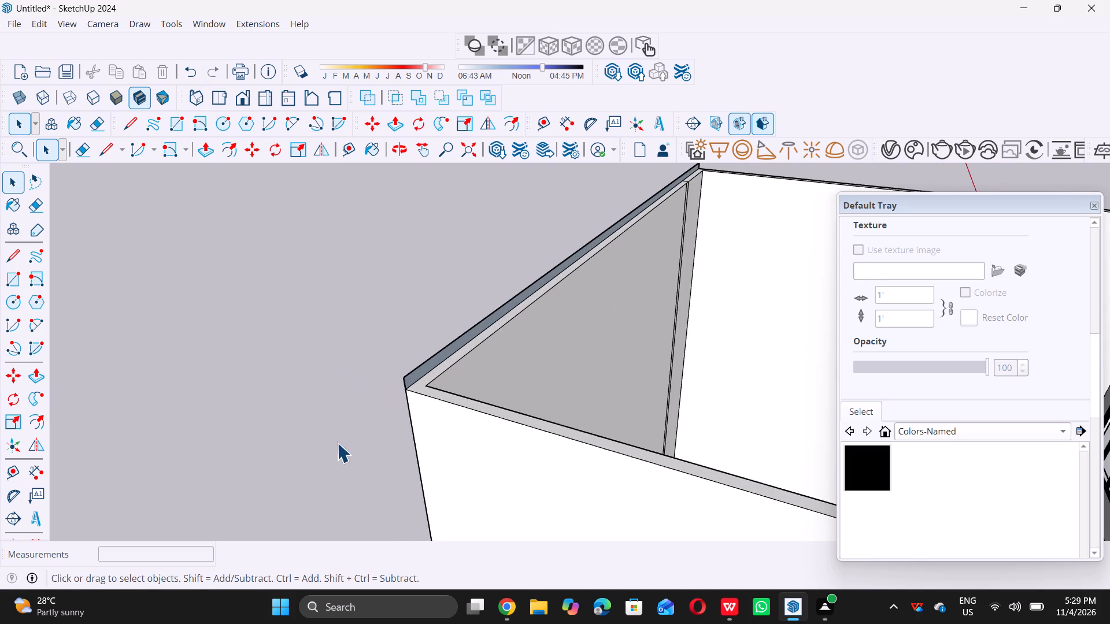
pyautogui.scroll(3, 361, 415)
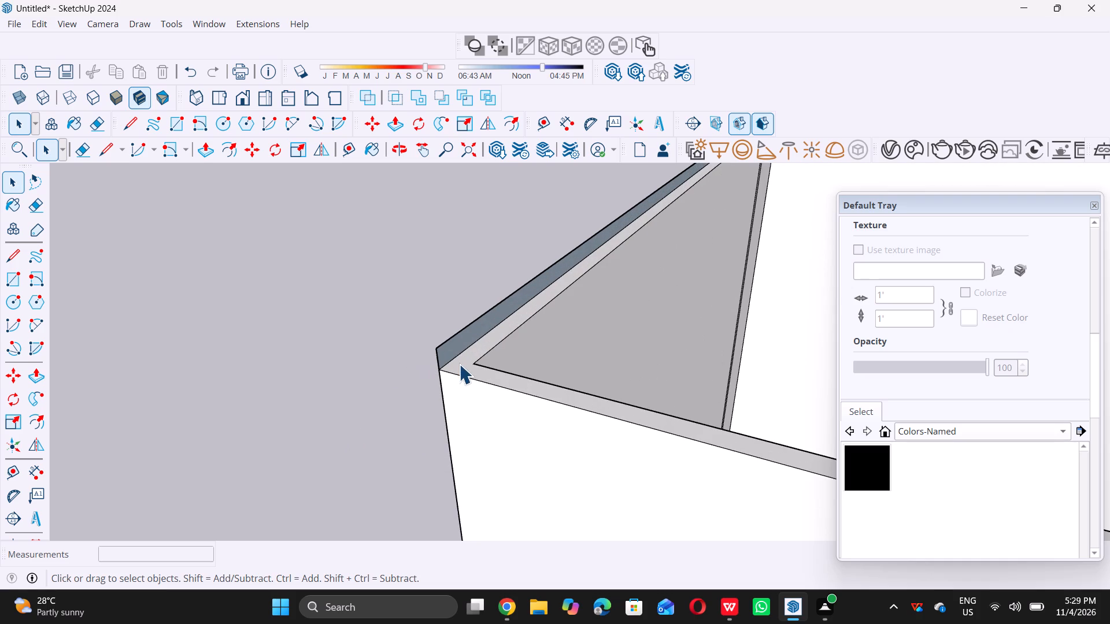
pyautogui.press('p')
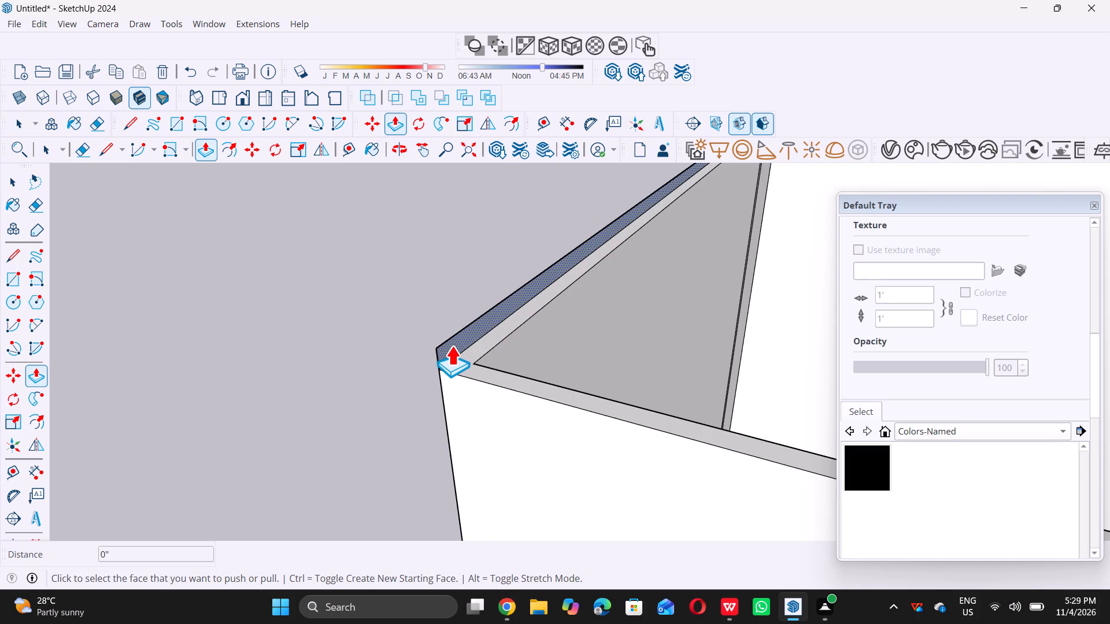
pyautogui.click(452, 346)
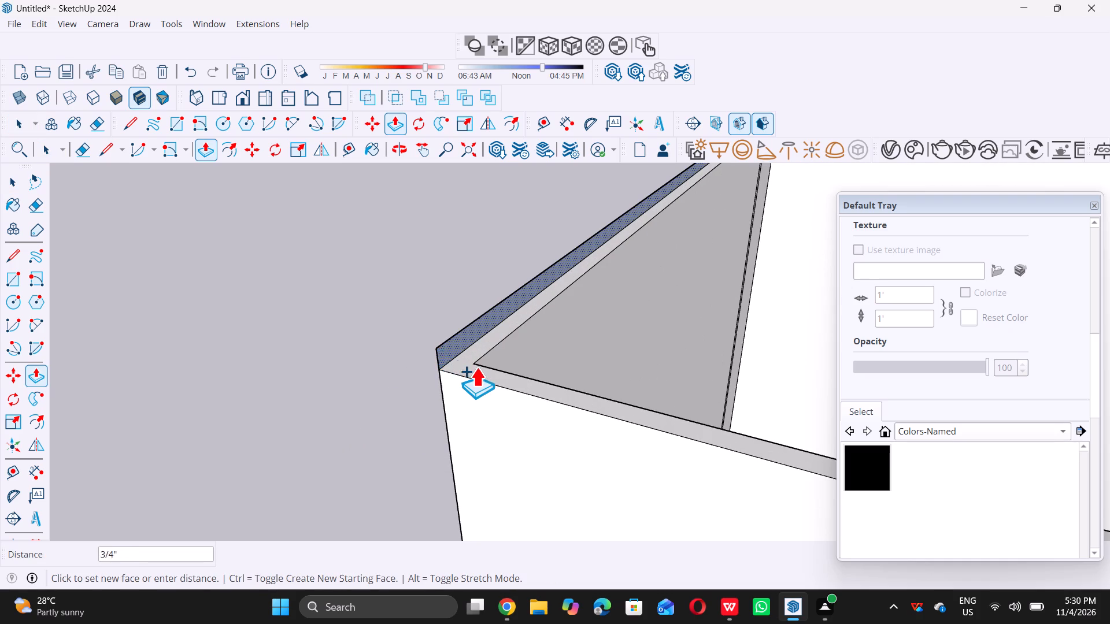
pyautogui.scroll(-20, 484, 373)
pyautogui.scroll(-1, 484, 373)
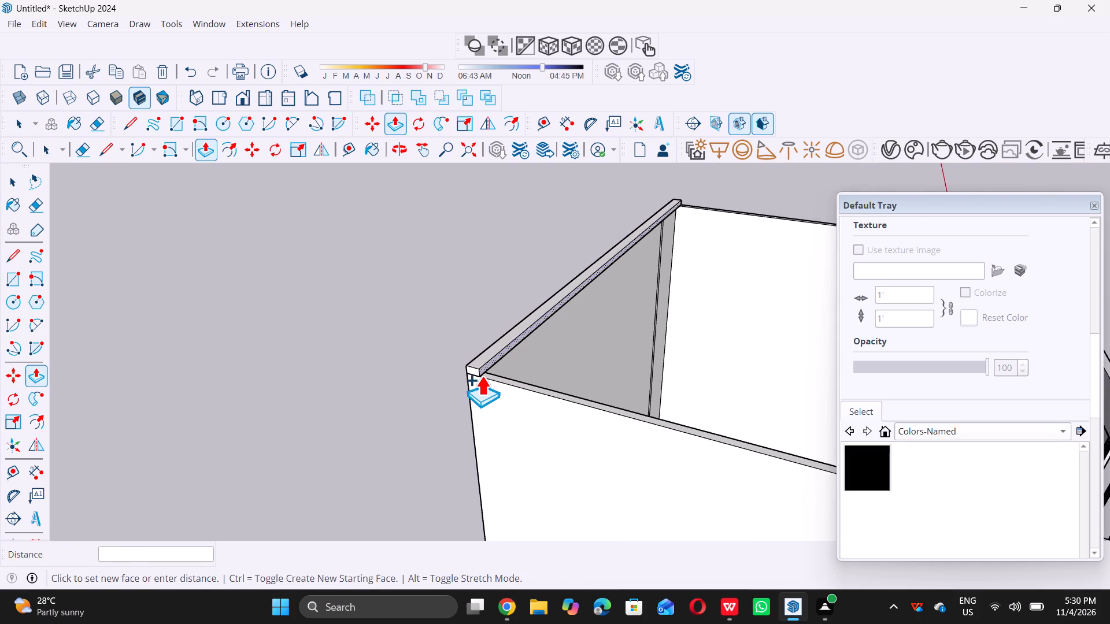
pyautogui.scroll(-15, 482, 376)
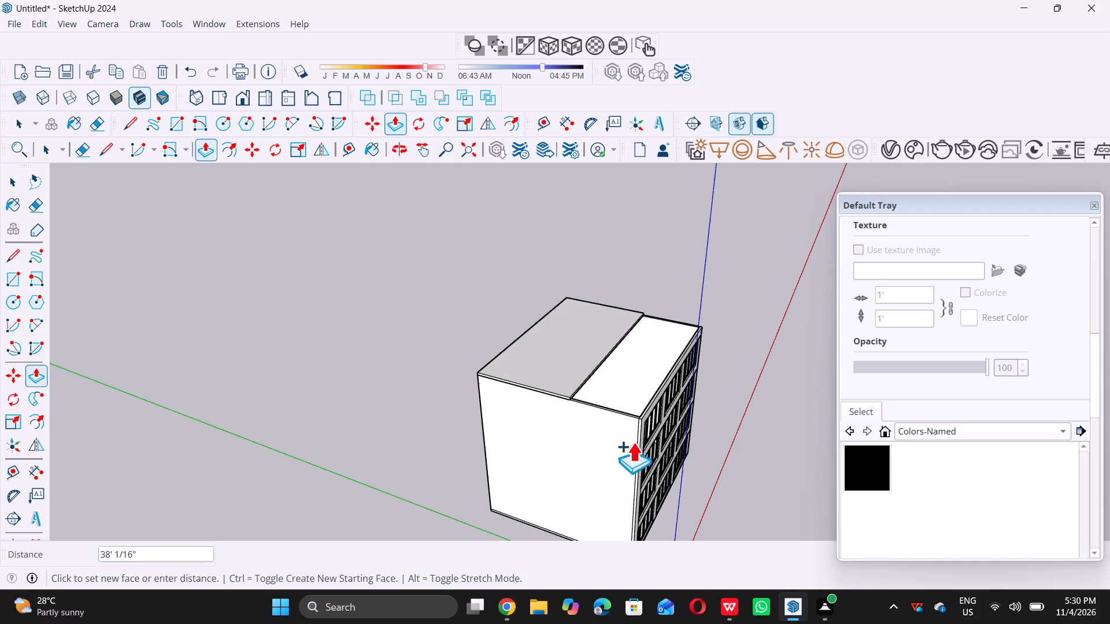
pyautogui.scroll(5, 637, 454)
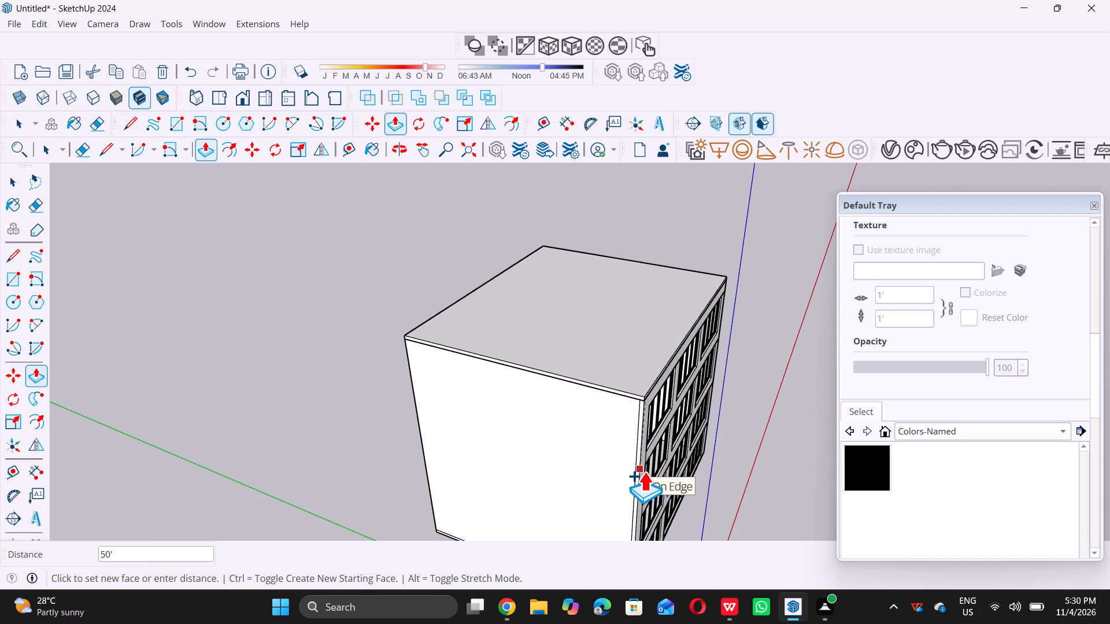
pyautogui.click(645, 474)
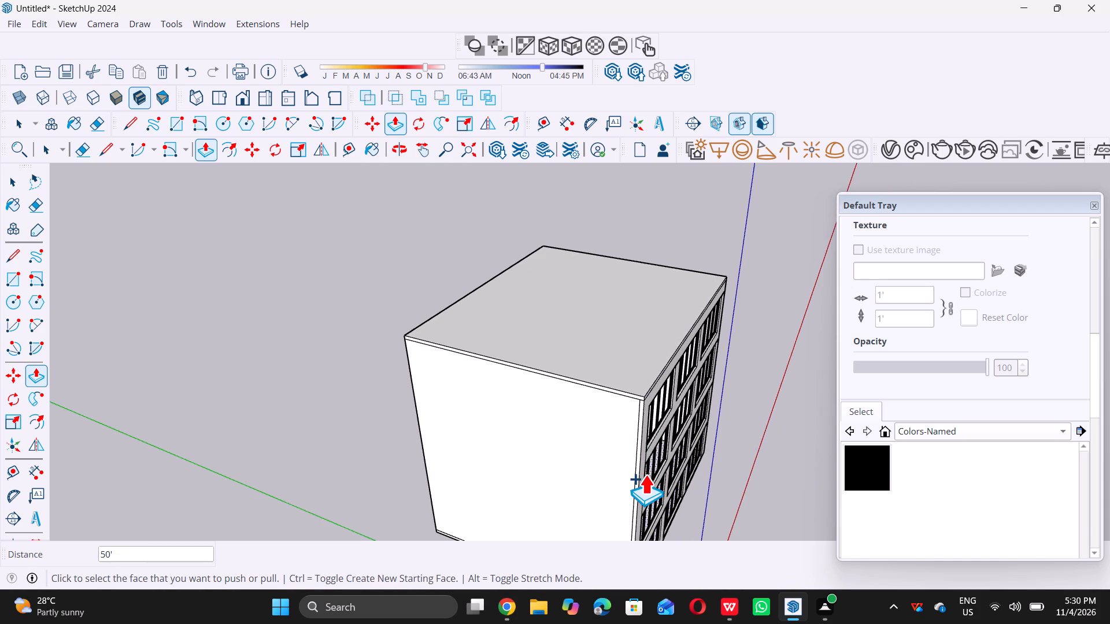
pyautogui.press('space')
# Examine the building's windowed facade, side walls and roof slab from several angles.
pyautogui.scroll(-10, 447, 378)
pyautogui.moveTo(526, 426); pyautogui.dragTo(283, 317, button='middle')
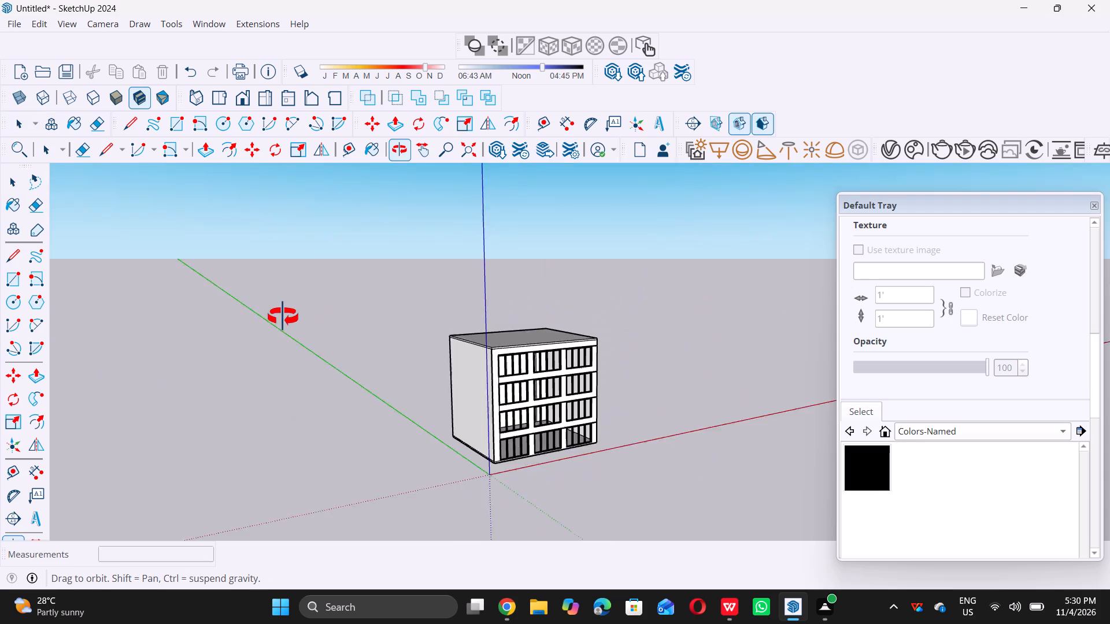
pyautogui.moveTo(283, 317); pyautogui.dragTo(250, 313, button='middle')
pyautogui.moveTo(593, 424); pyautogui.dragTo(542, 425, button='middle')
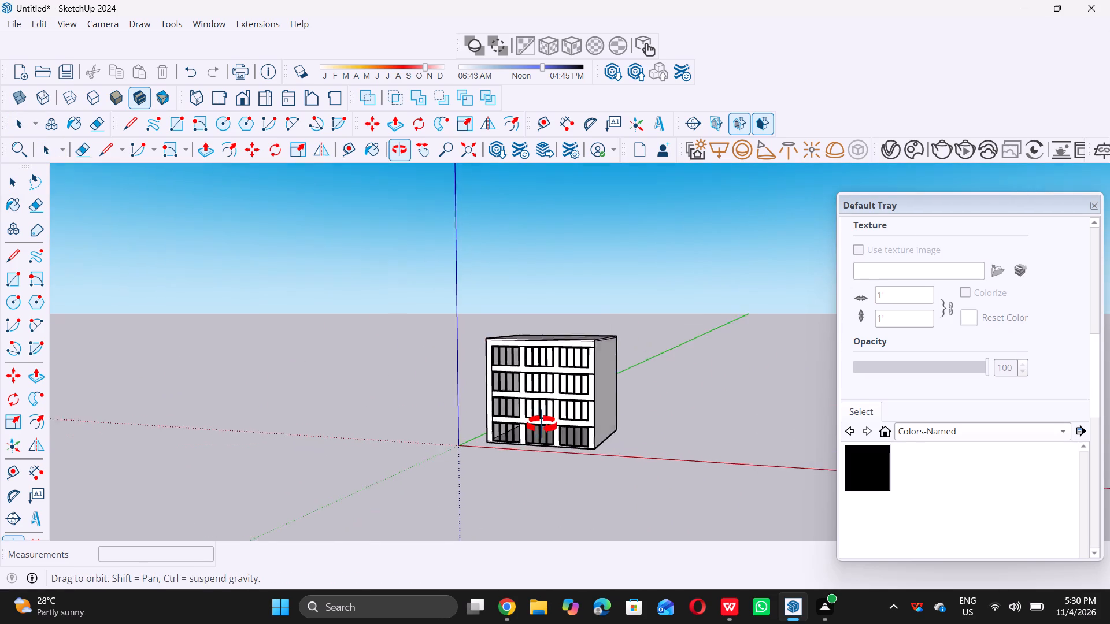
pyautogui.moveTo(542, 425); pyautogui.dragTo(559, 423, button='middle')
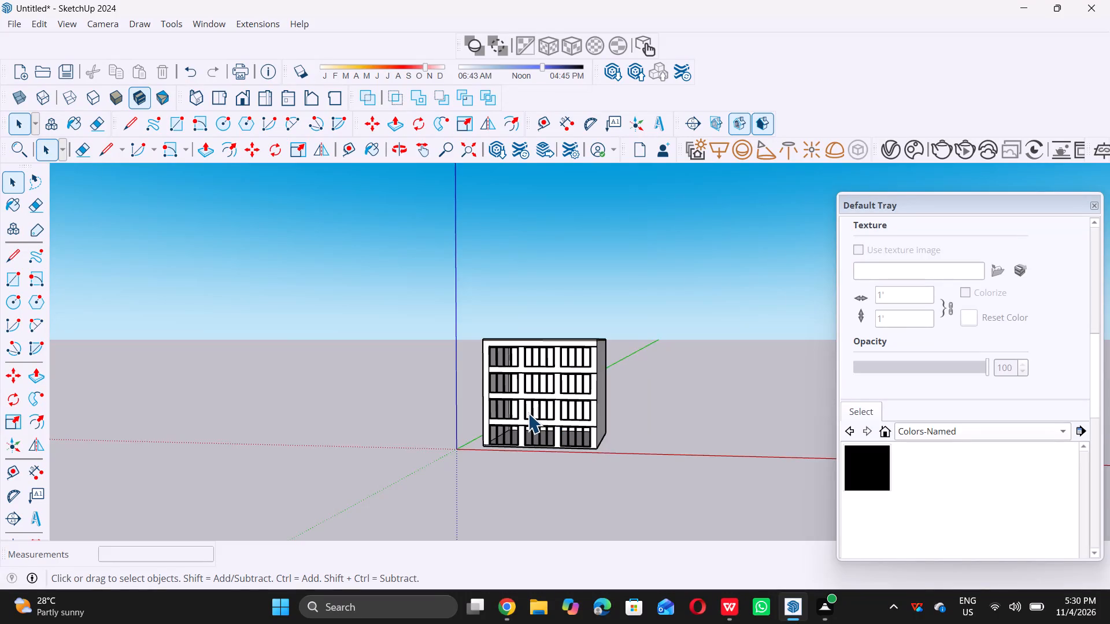
pyautogui.scroll(10, 528, 413)
pyautogui.scroll(-7, 528, 413)
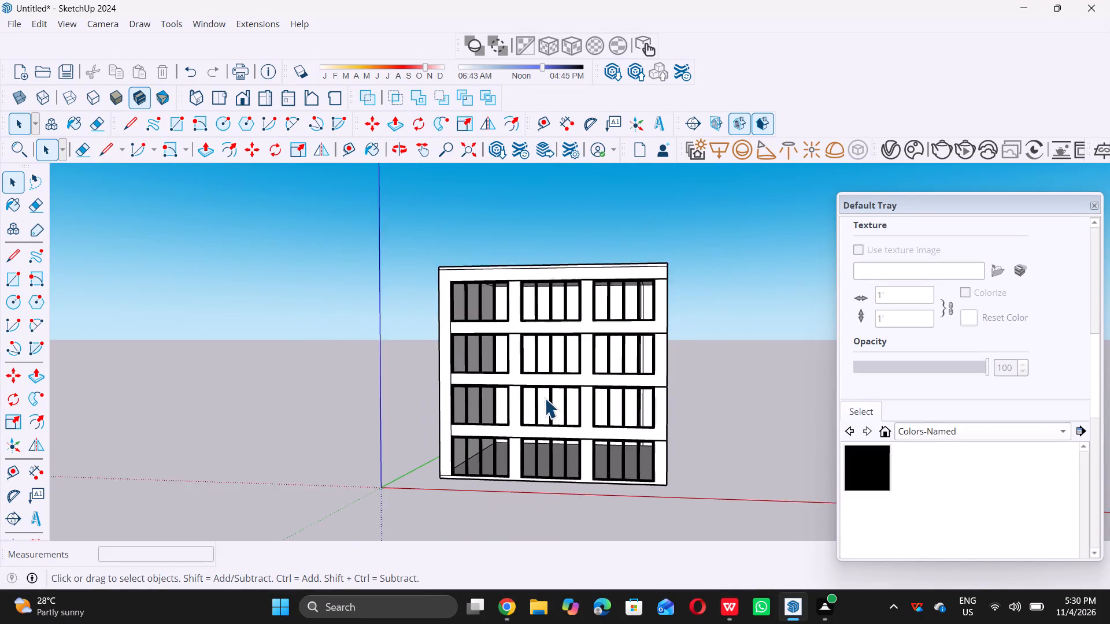
pyautogui.scroll(-11, 575, 378)
pyautogui.moveTo(580, 366); pyautogui.dragTo(578, 403, button='middle')
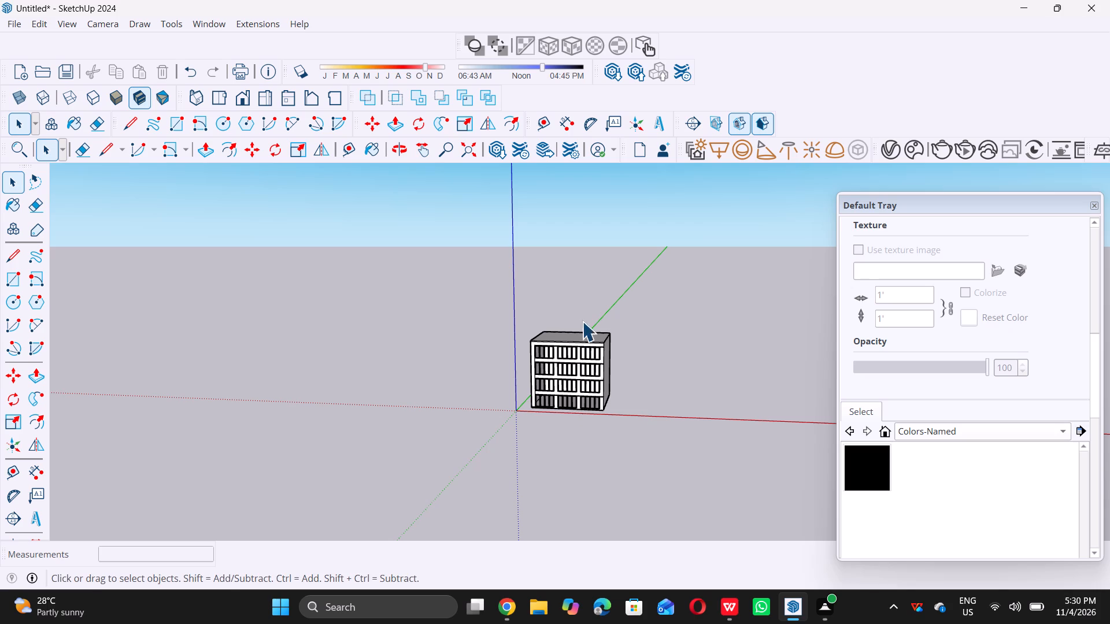
# Offset the outline of the roof slab's top face inward by 9".
pyautogui.moveTo(587, 309); pyautogui.dragTo(448, 505, button='middle')
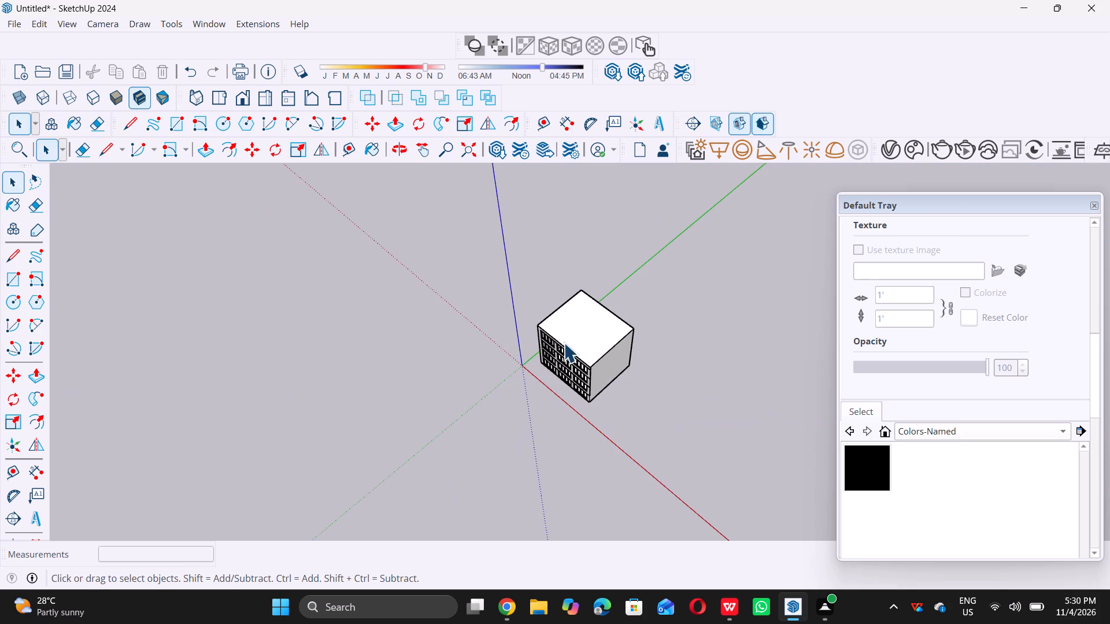
pyautogui.scroll(6, 583, 340)
pyautogui.click(586, 340)
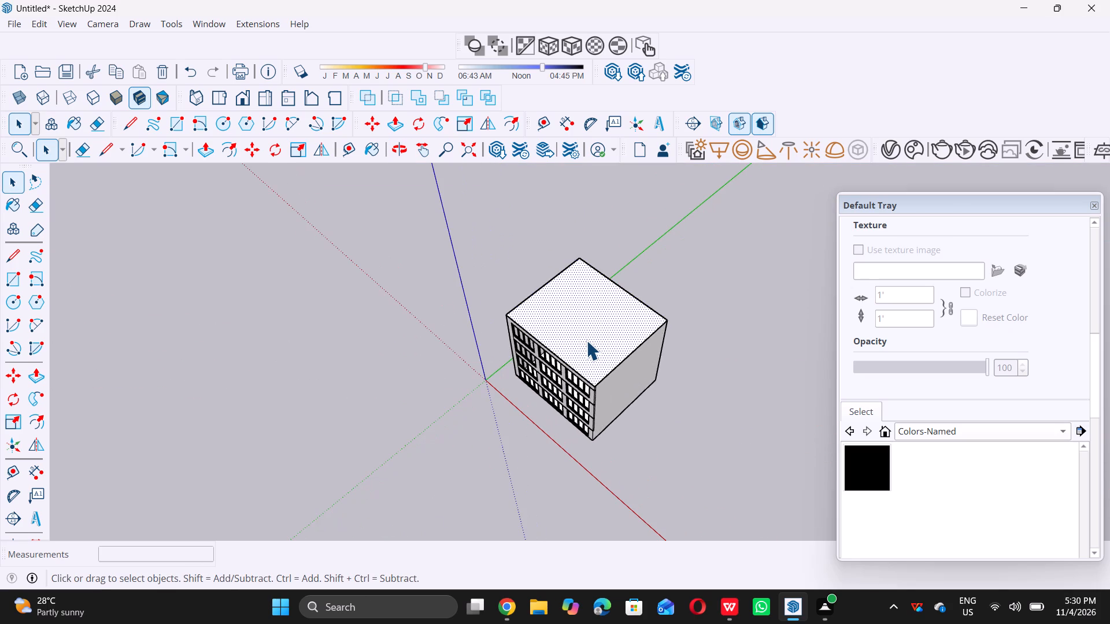
pyautogui.press('f')
pyautogui.click(586, 340)
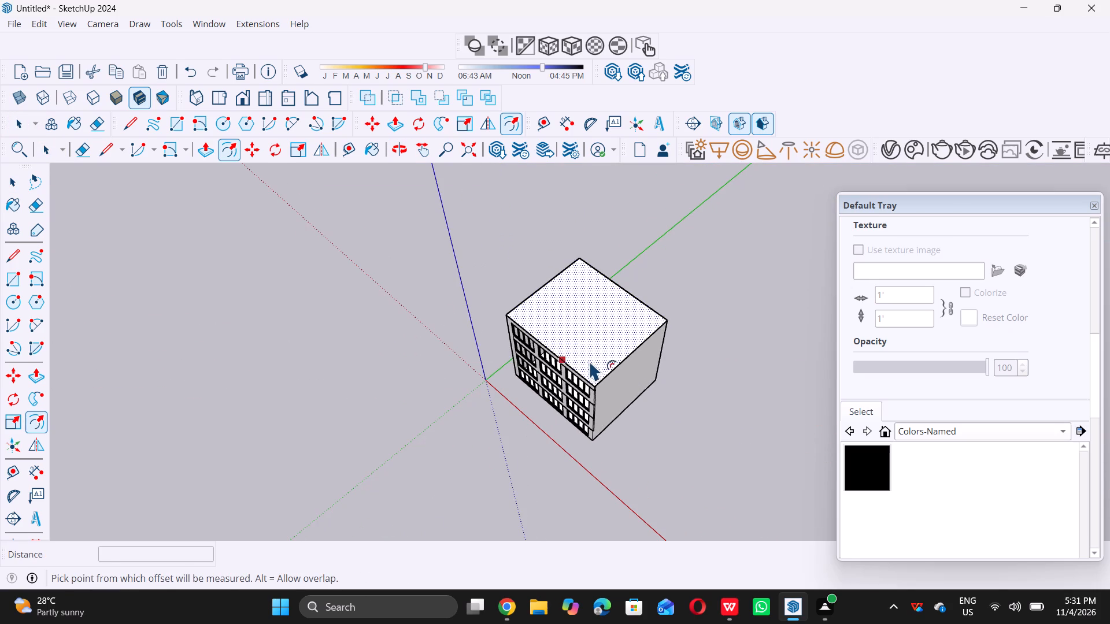
pyautogui.press('9')
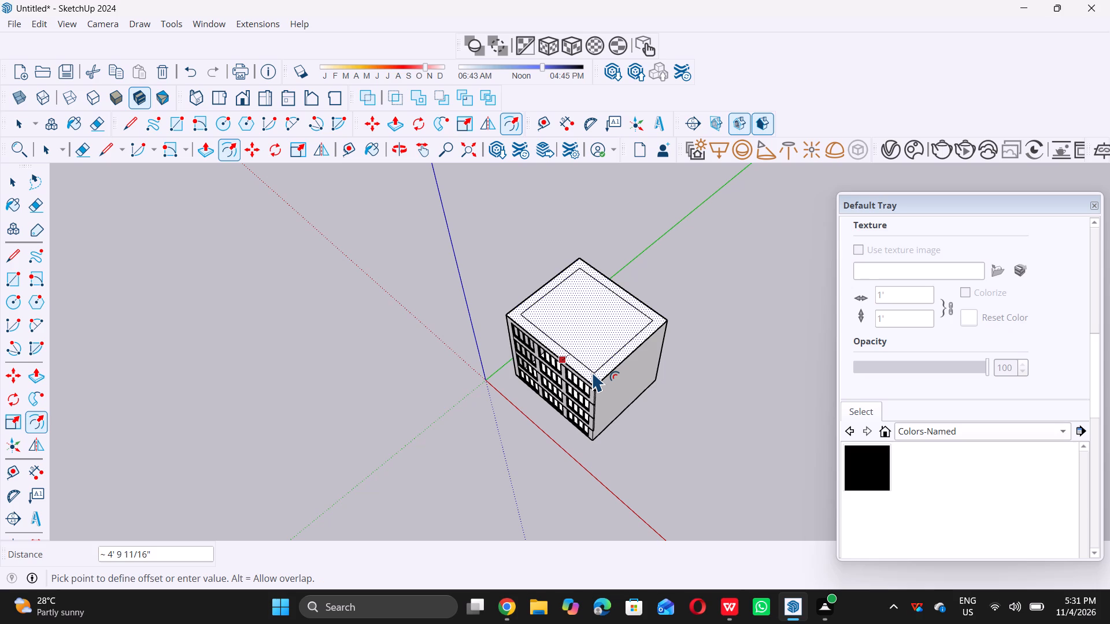
pyautogui.hotkey('shift', '"')
pyautogui.press('Return')
pyautogui.press('space')
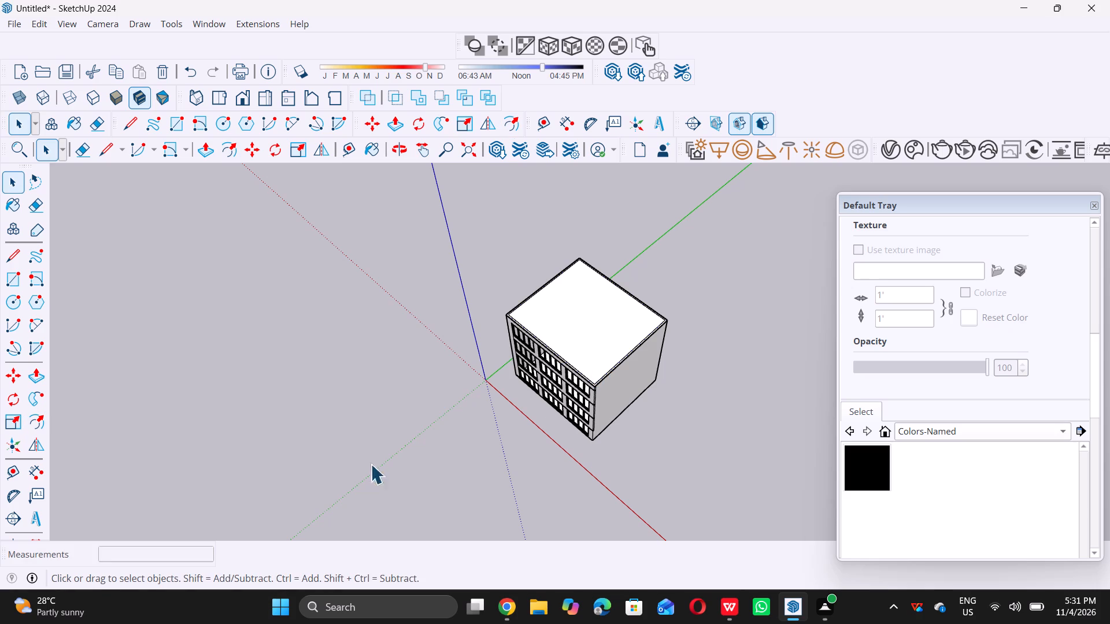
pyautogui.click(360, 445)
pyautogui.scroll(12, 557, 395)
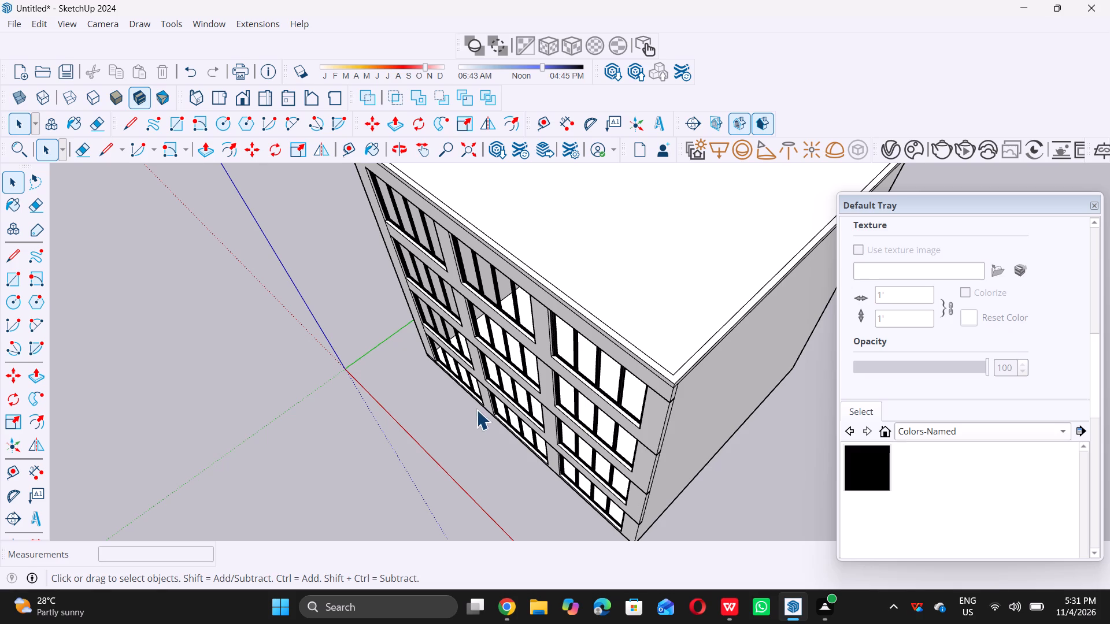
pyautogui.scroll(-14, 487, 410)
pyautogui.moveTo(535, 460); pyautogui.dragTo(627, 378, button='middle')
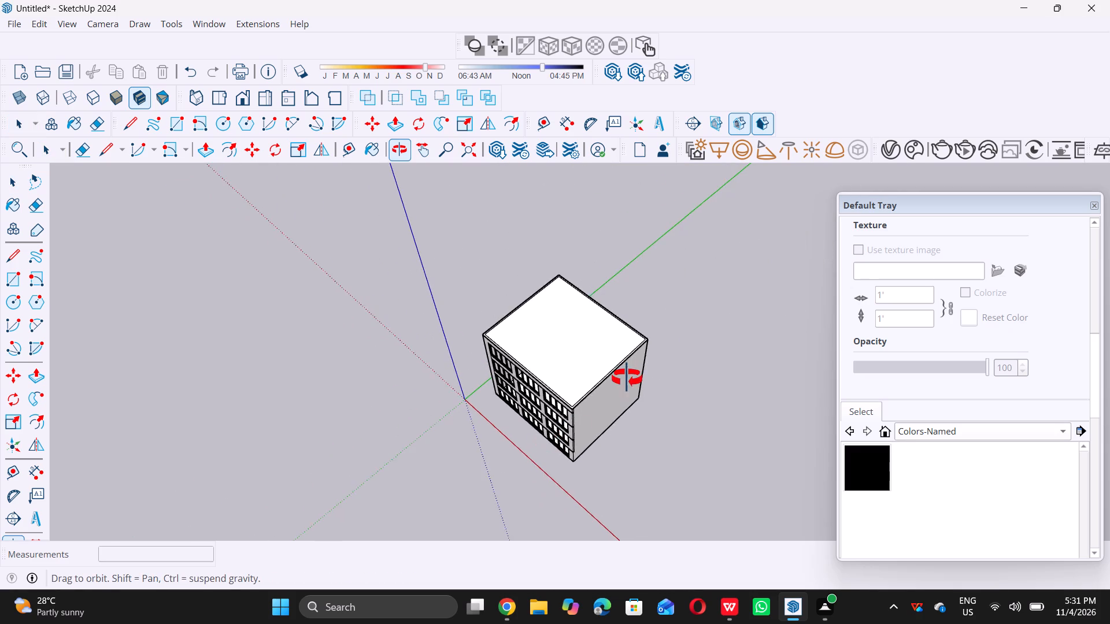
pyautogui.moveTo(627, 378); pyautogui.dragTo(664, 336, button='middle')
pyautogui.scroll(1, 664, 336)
# Search 3D Warehouse for "balcony", replacing the previous search term.
pyautogui.doubleClick(497, 154)
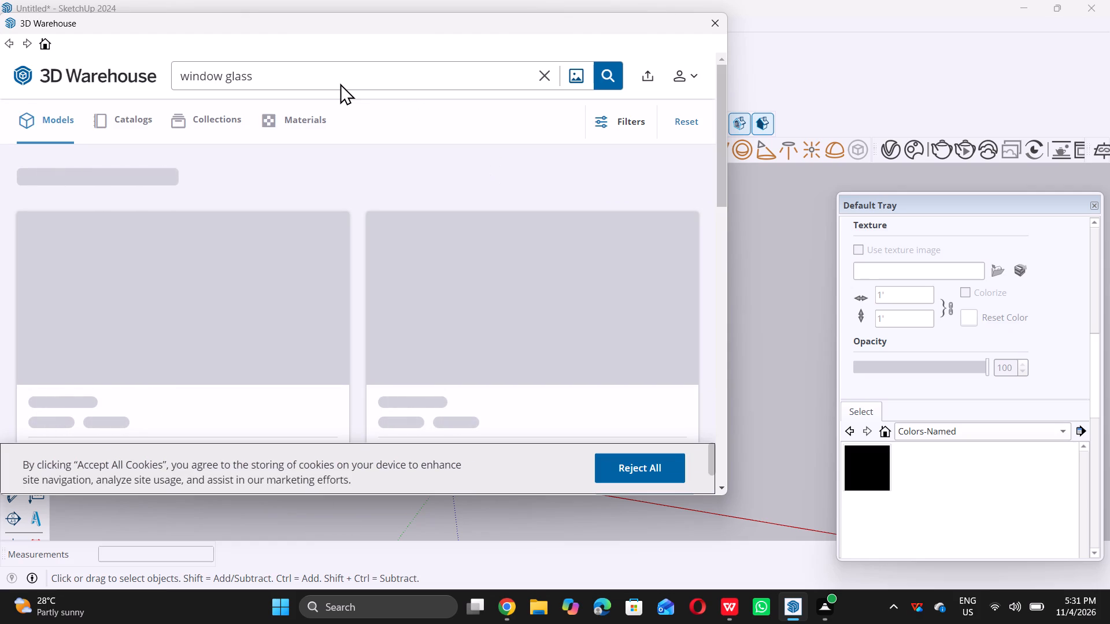
pyautogui.tripleClick(338, 78)
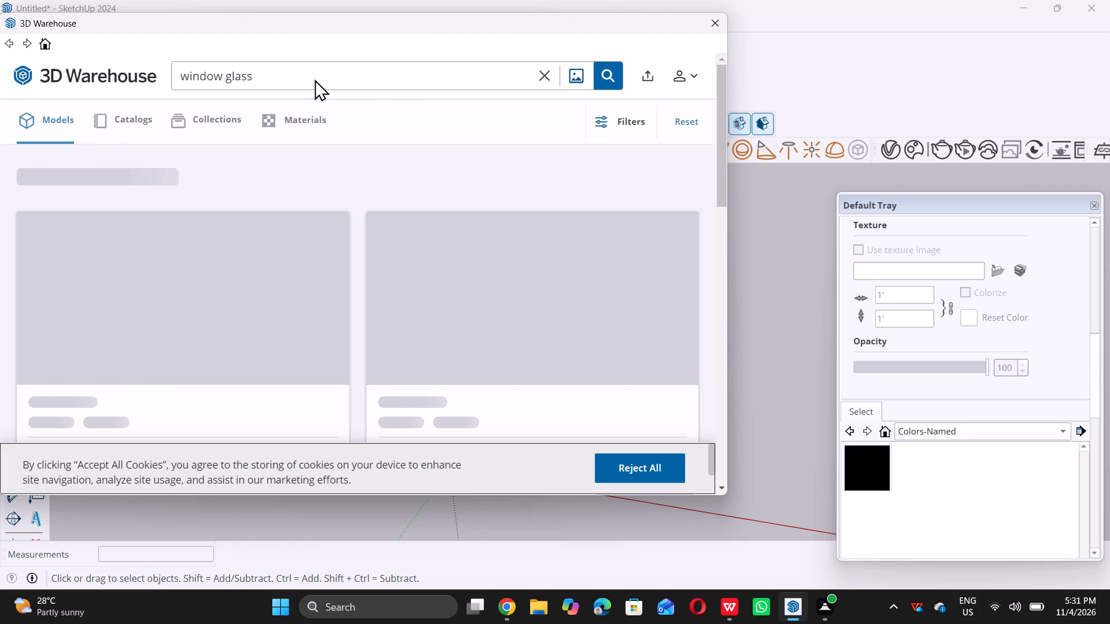
pyautogui.tripleClick(317, 79)
pyautogui.click(317, 79)
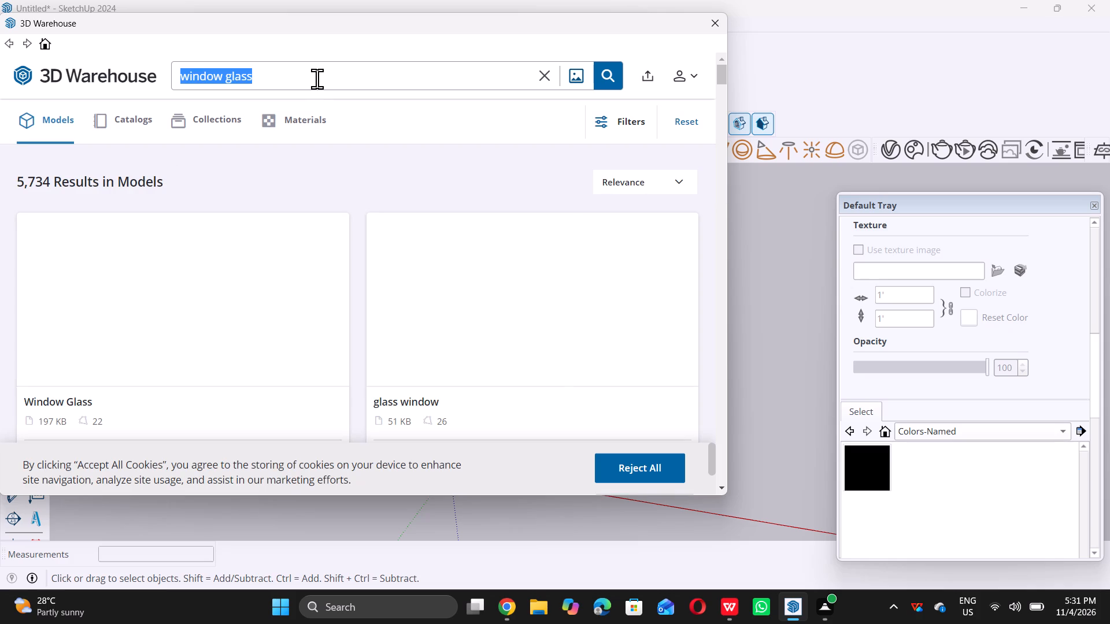
pyautogui.press('BackSpace')
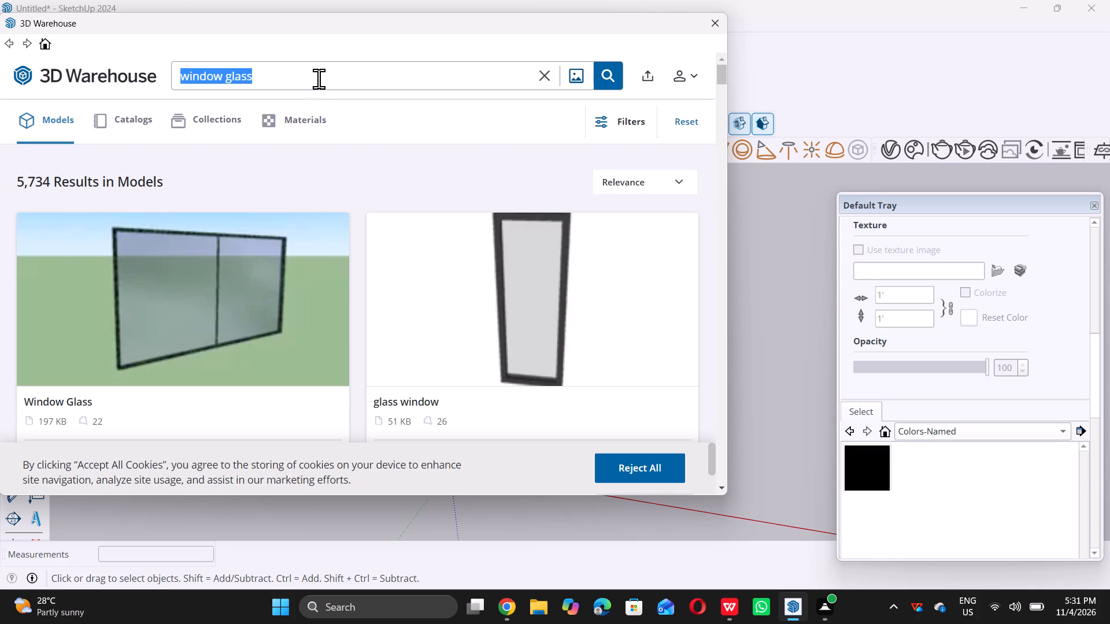
pyautogui.press('BackSpace')
pyautogui.press('BackSpace')
pyautogui.press('BackSpace')
pyautogui.press('BackSpace')
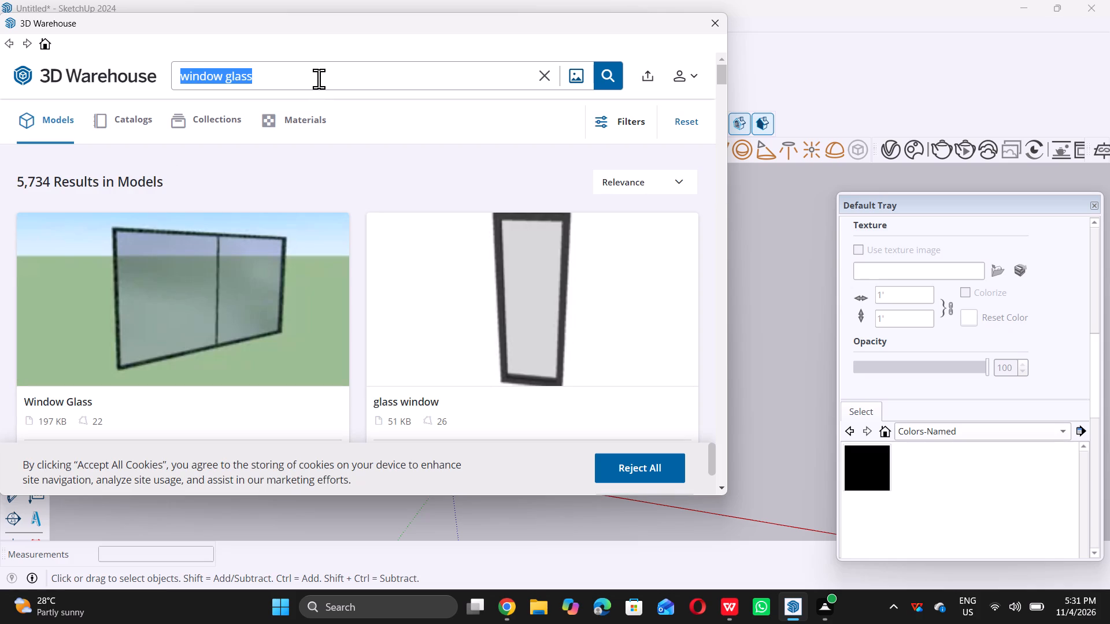
pyautogui.doubleClick(319, 79)
pyautogui.press('BackSpace')
pyautogui.press('BackSpace')
pyautogui.press('BackSpace')
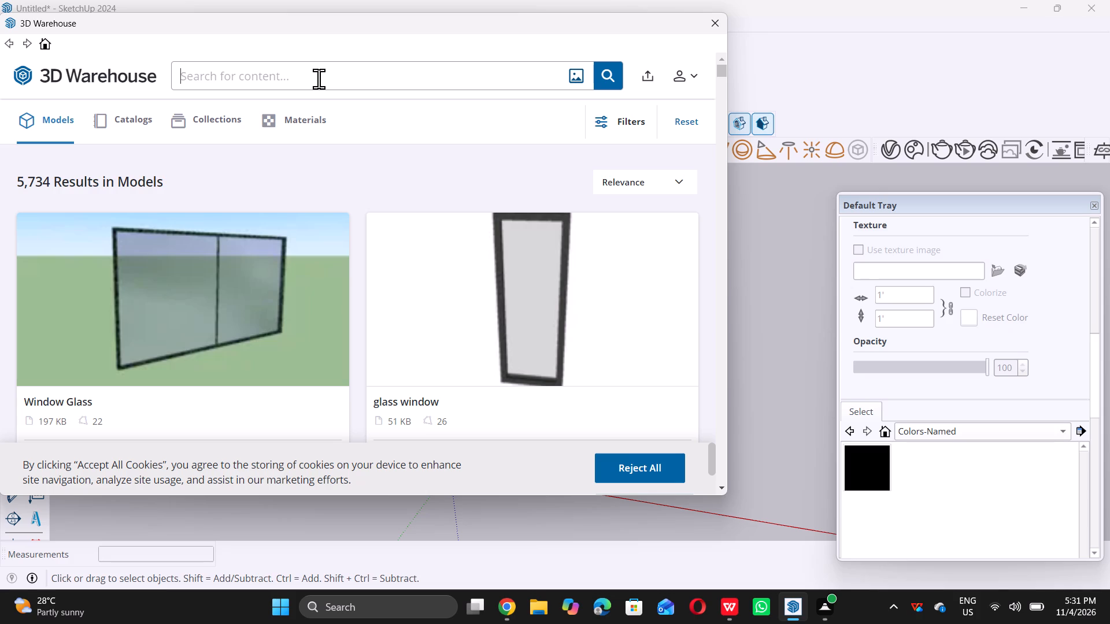
pyautogui.write('ba')
pyautogui.press('l')
pyautogui.write('cony')
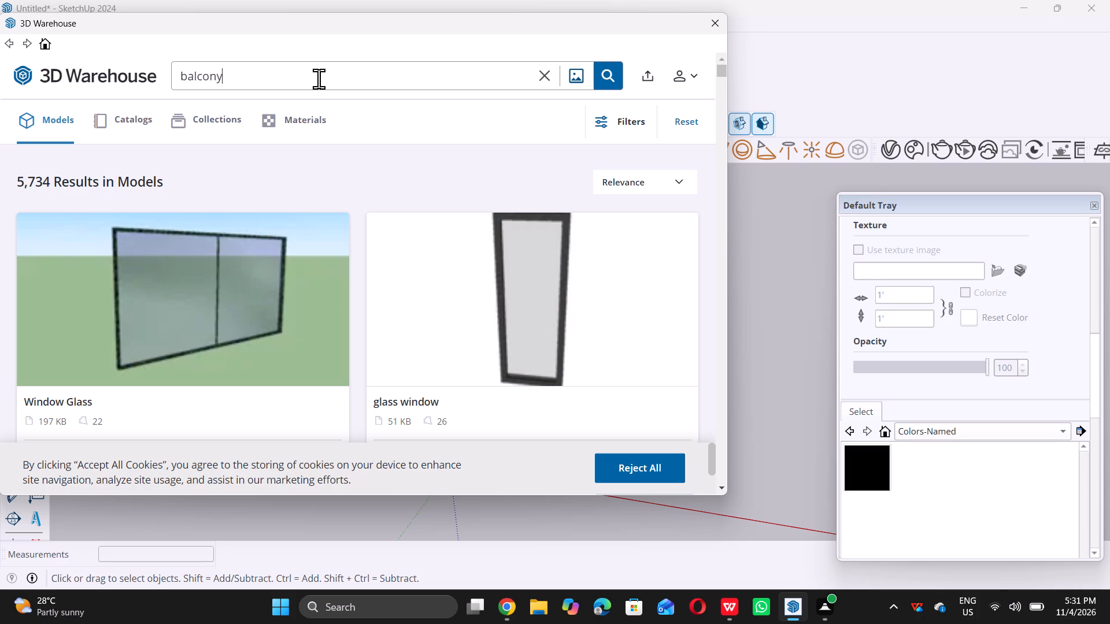
pyautogui.press('Return')
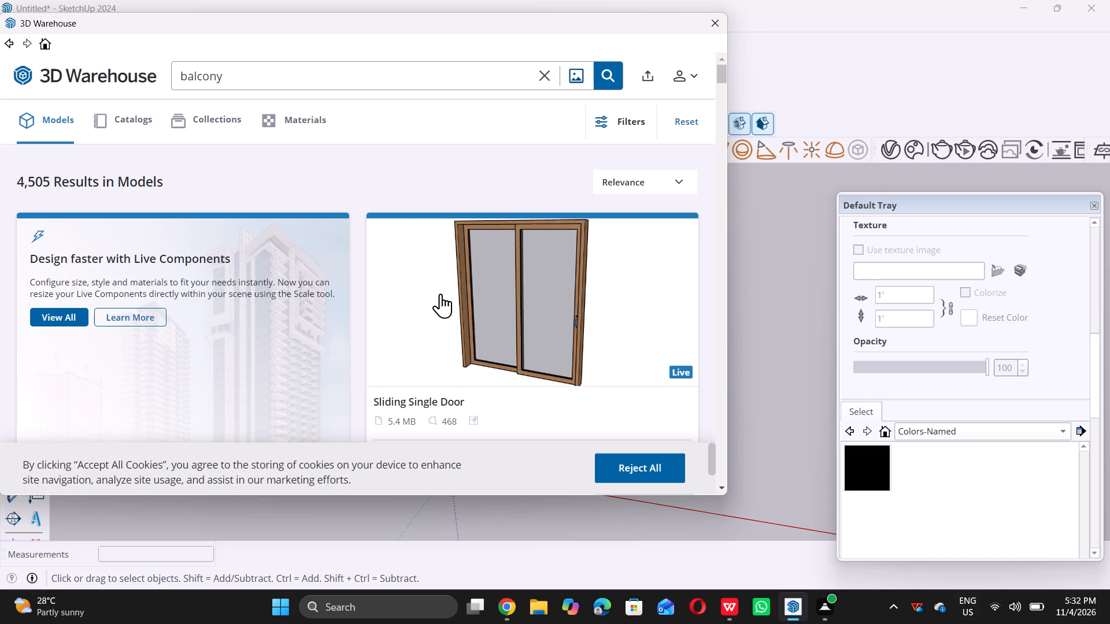
# Find the 367 KB wooden-deck balcony with glass railings among the results and load it into the model.
pyautogui.scroll(-9, 457, 314)
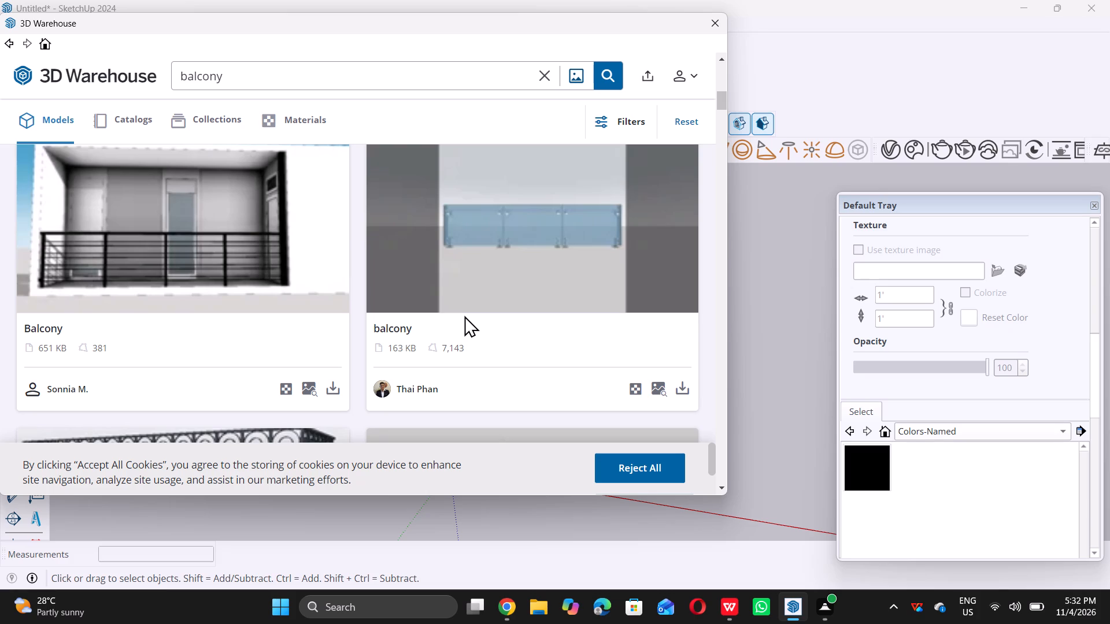
pyautogui.scroll(-13, 464, 315)
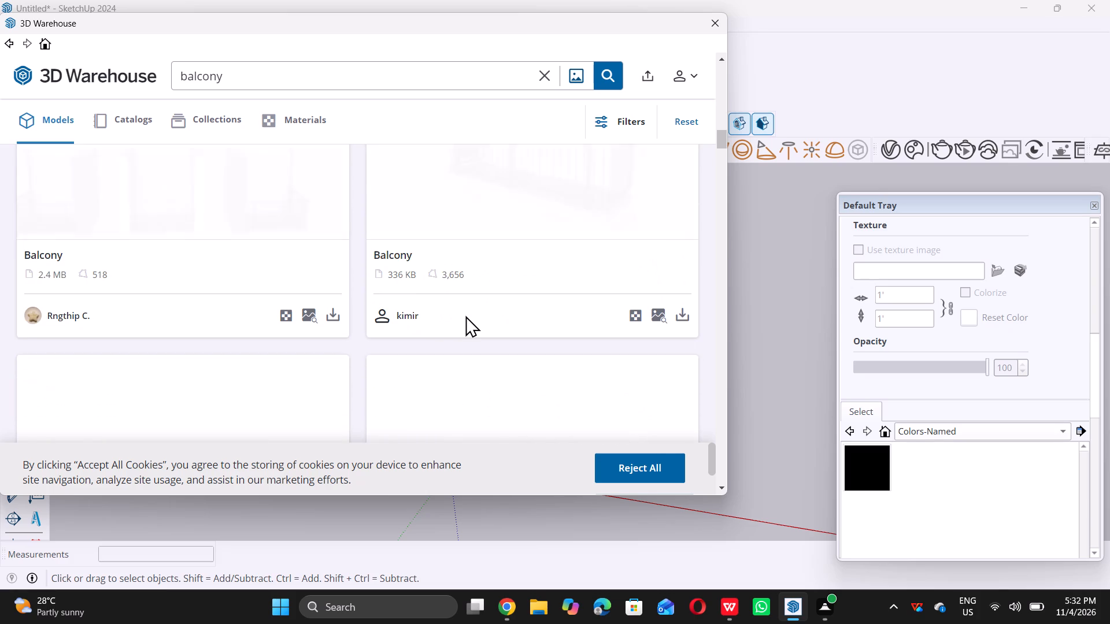
pyautogui.scroll(-6, 466, 316)
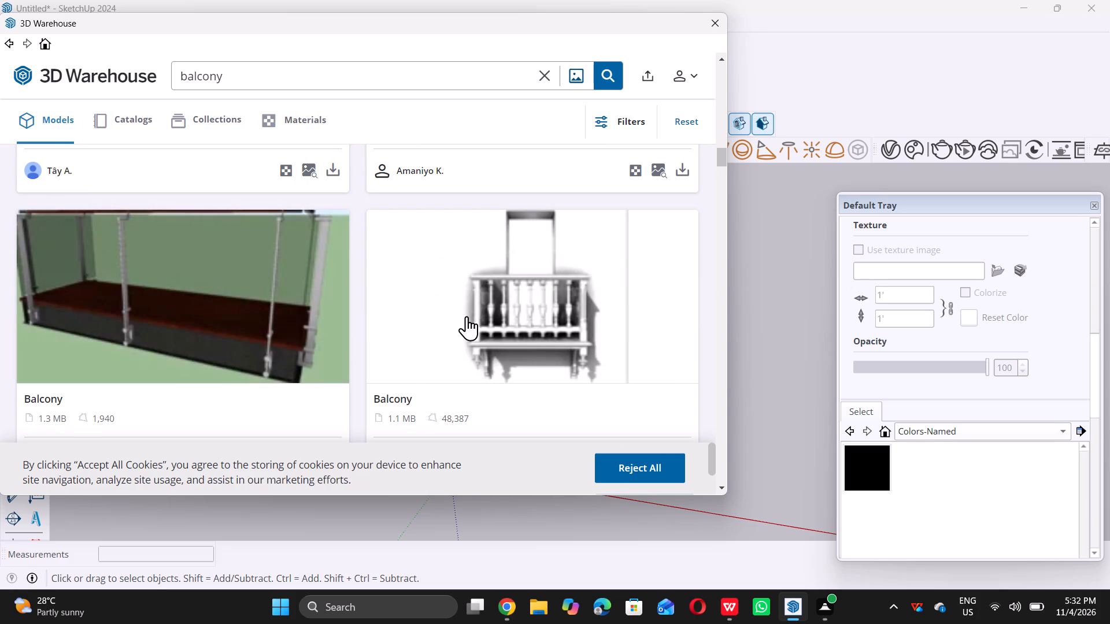
pyautogui.scroll(-4, 467, 316)
pyautogui.scroll(4, 468, 317)
pyautogui.scroll(-6, 468, 317)
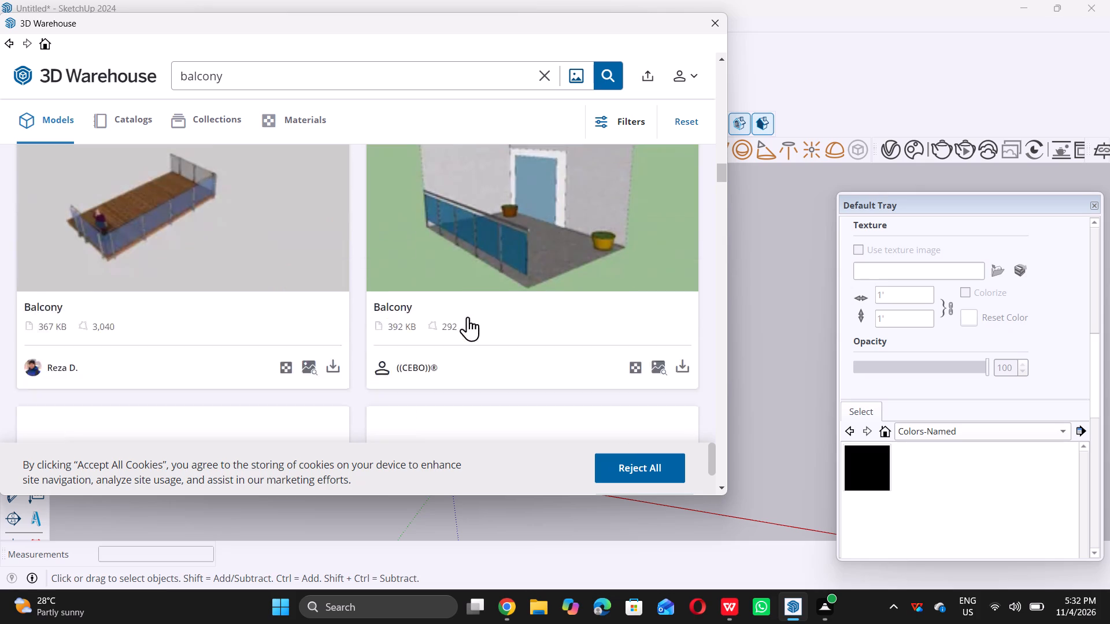
pyautogui.scroll(2, 468, 317)
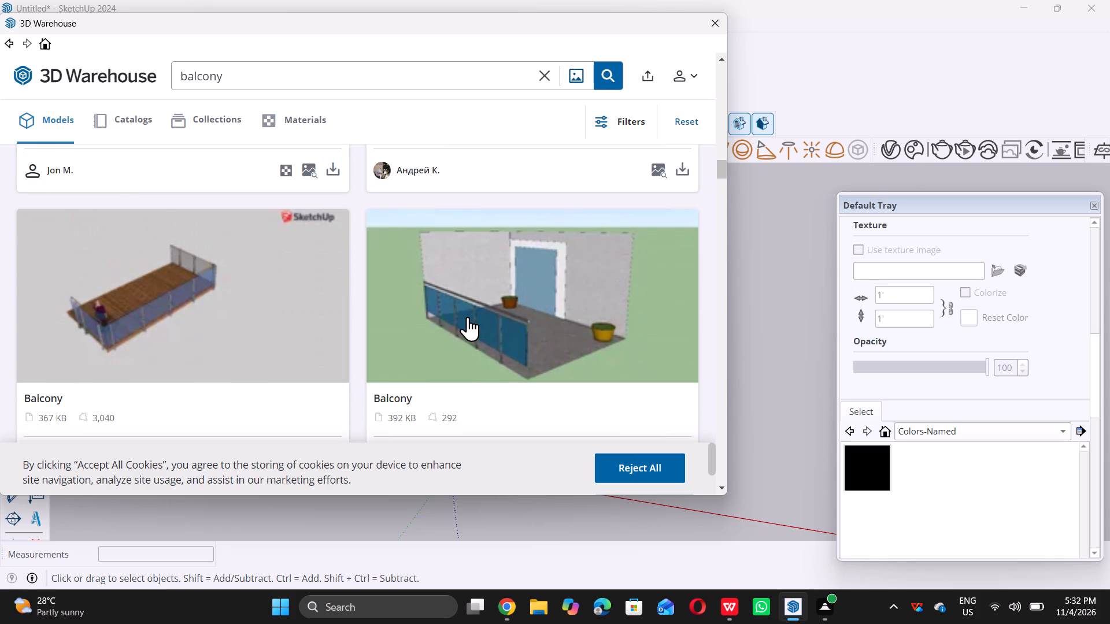
pyautogui.scroll(-4, 468, 317)
pyautogui.scroll(3, 468, 317)
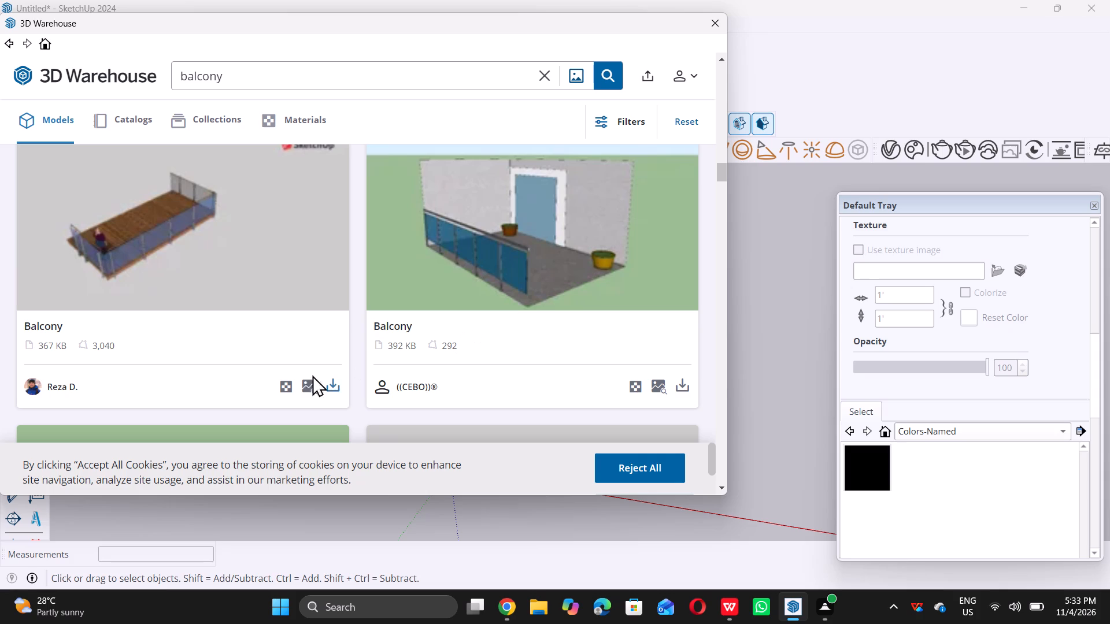
pyautogui.click(329, 387)
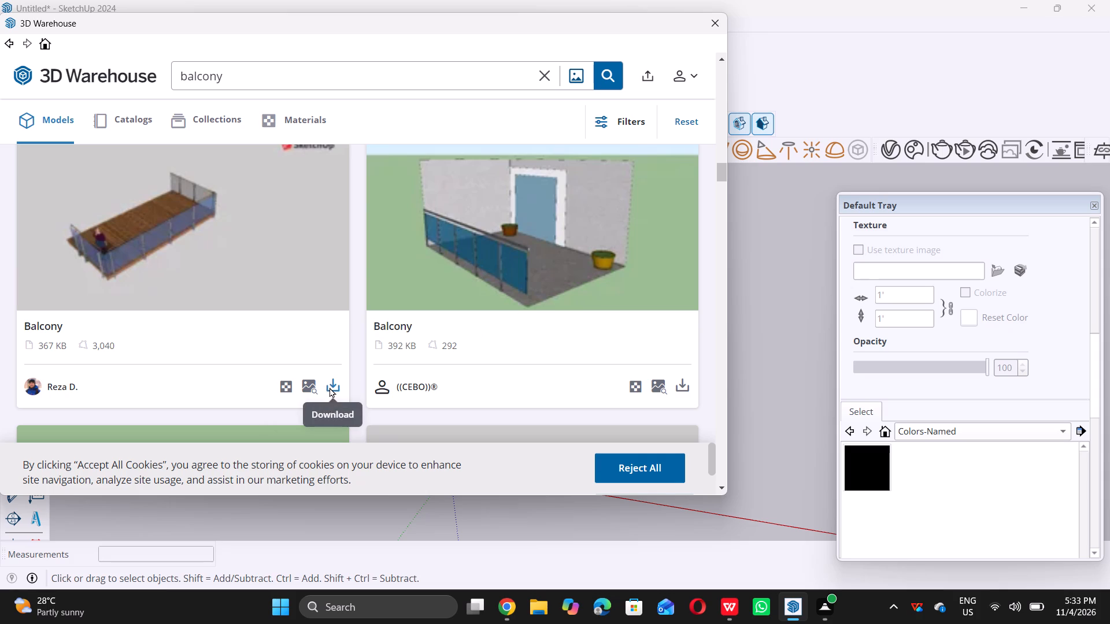
pyautogui.click(309, 273)
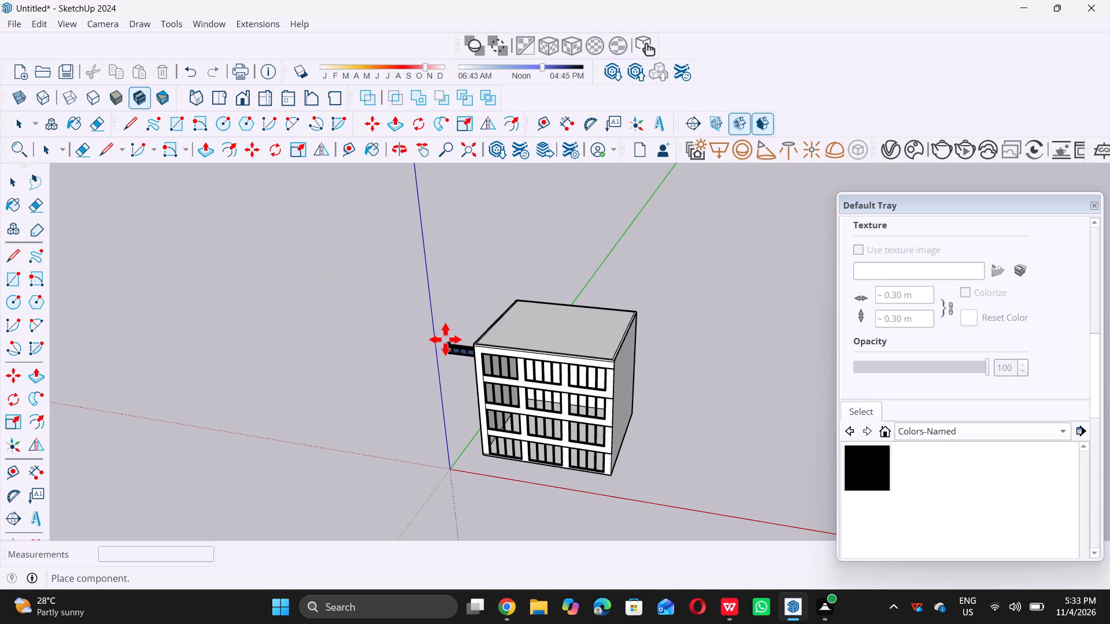
# Place the balcony component on the roof slab's front edge, near the windowed facade's corner closest to the origin.
pyautogui.moveTo(501, 334); pyautogui.dragTo(499, 335, button='middle')
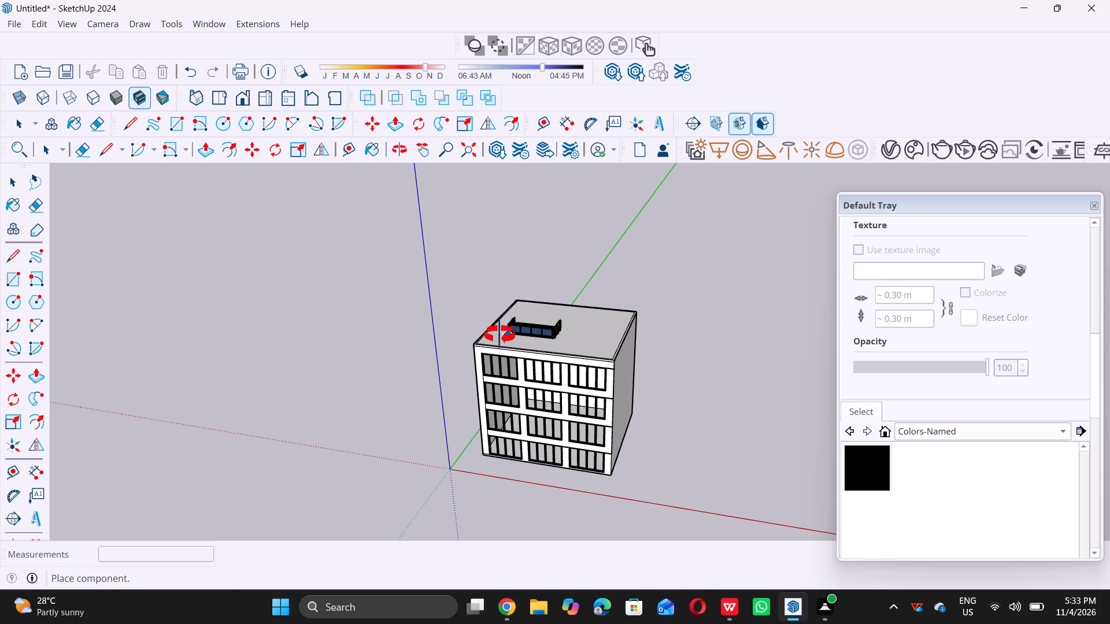
pyautogui.moveTo(499, 335); pyautogui.dragTo(484, 370, button='middle')
pyautogui.middleClick(481, 372)
pyautogui.middleClick(477, 375)
pyautogui.moveTo(477, 375); pyautogui.dragTo(470, 385, button='middle')
pyautogui.middleClick(469, 387)
pyautogui.middleClick(468, 390)
pyautogui.middleClick(465, 393)
pyautogui.middleClick(464, 396)
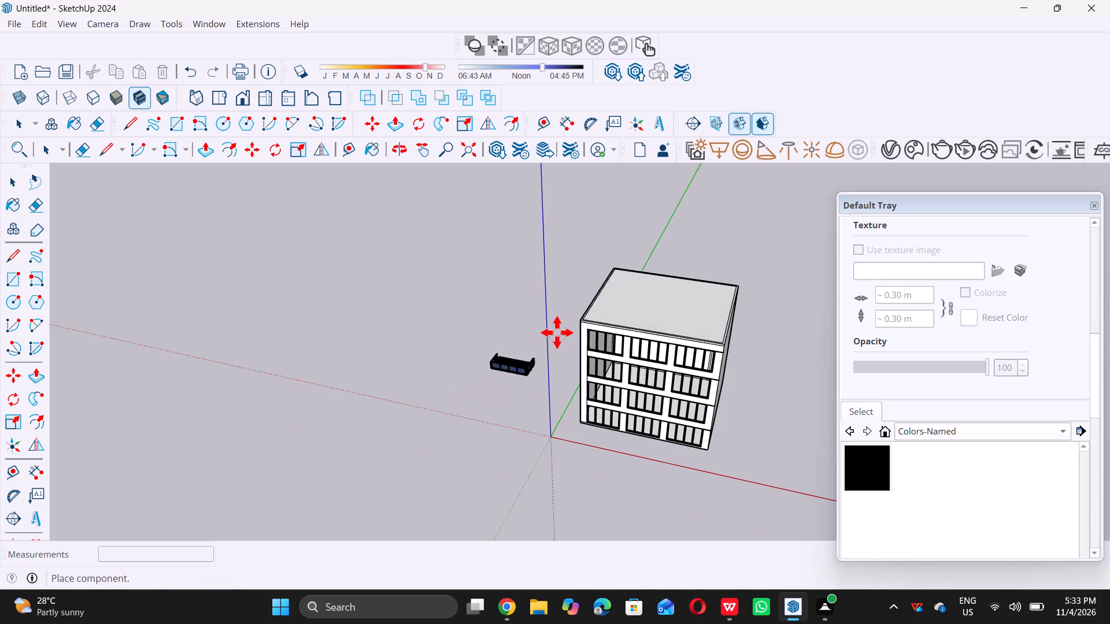
pyautogui.scroll(12, 577, 318)
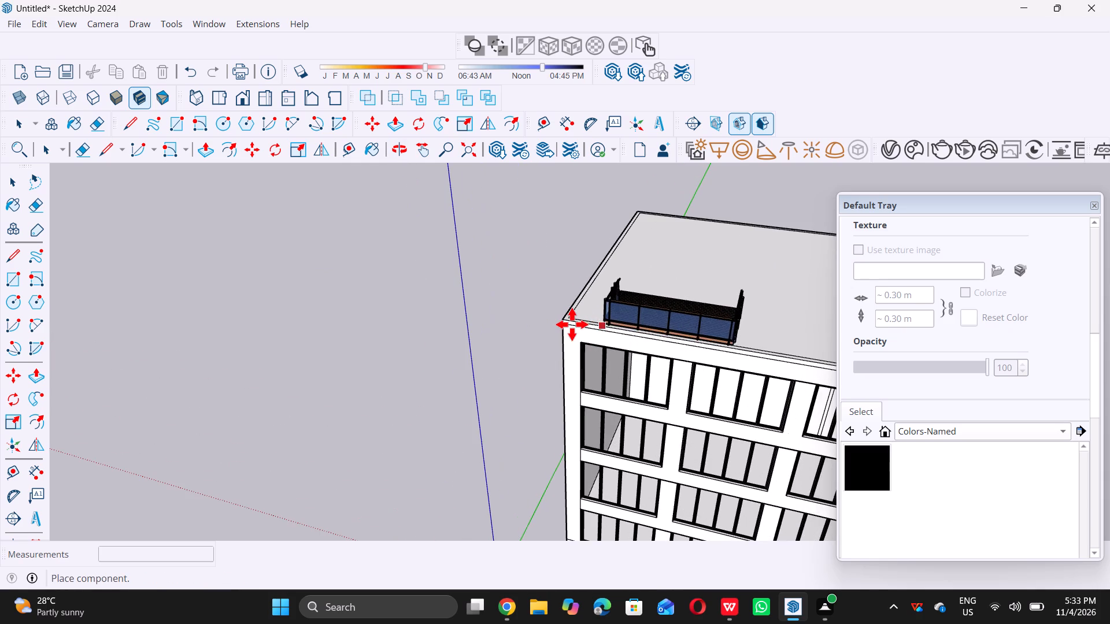
pyautogui.scroll(12, 572, 324)
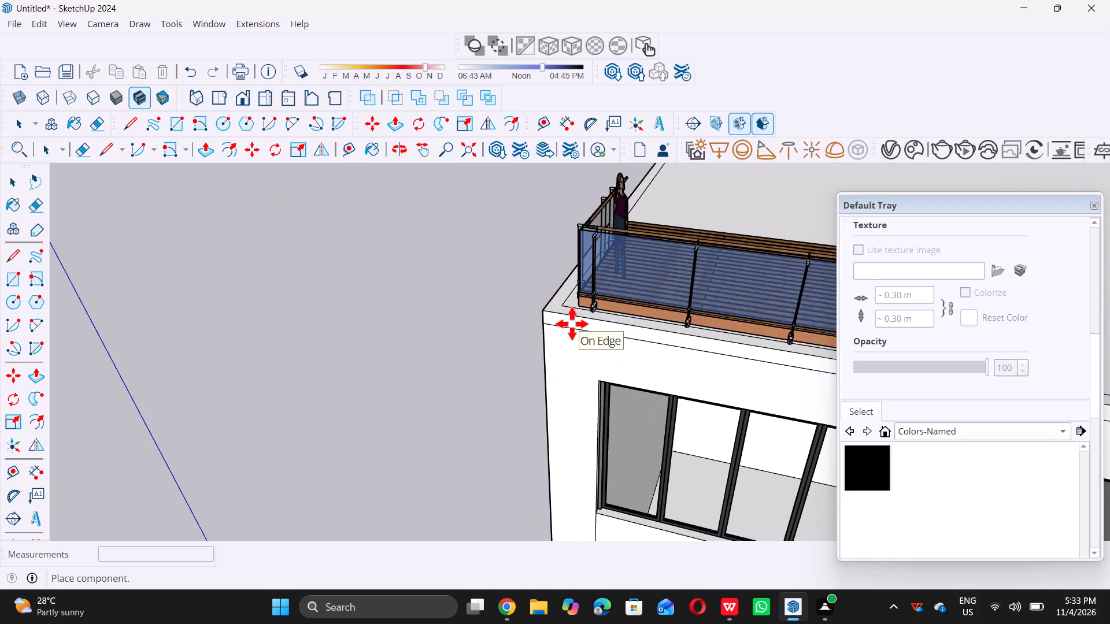
pyautogui.scroll(5, 572, 324)
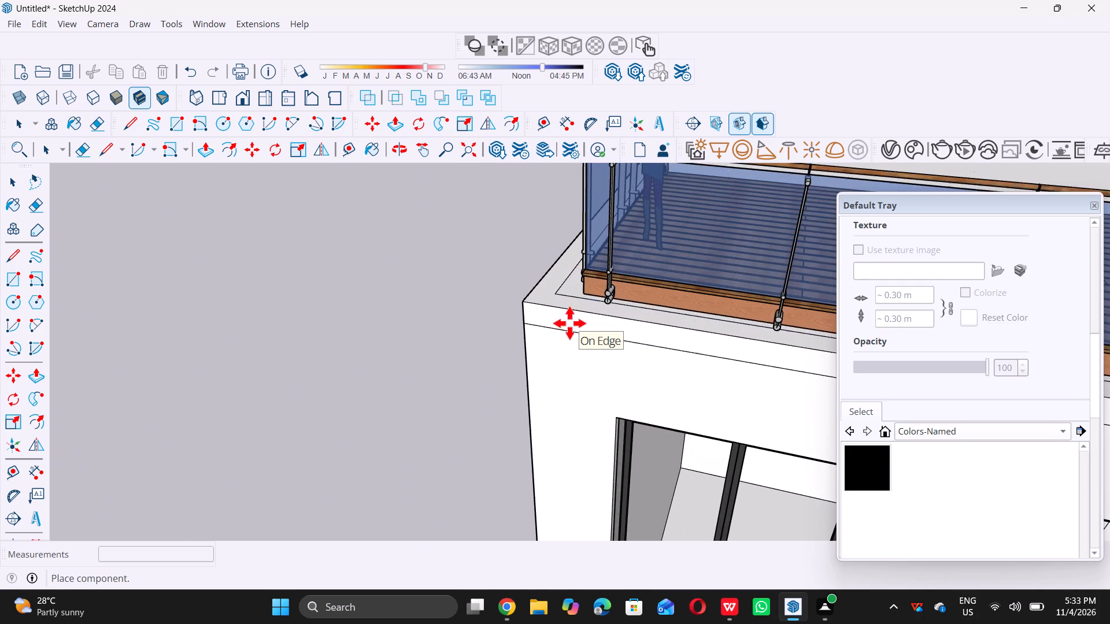
pyautogui.scroll(10, 547, 305)
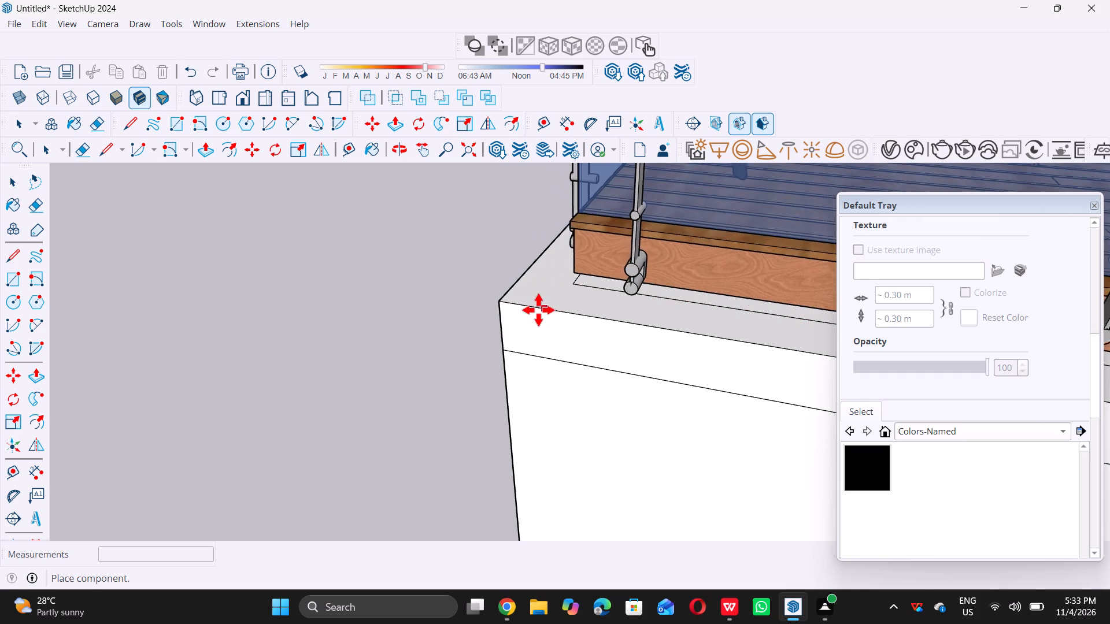
pyautogui.click(536, 313)
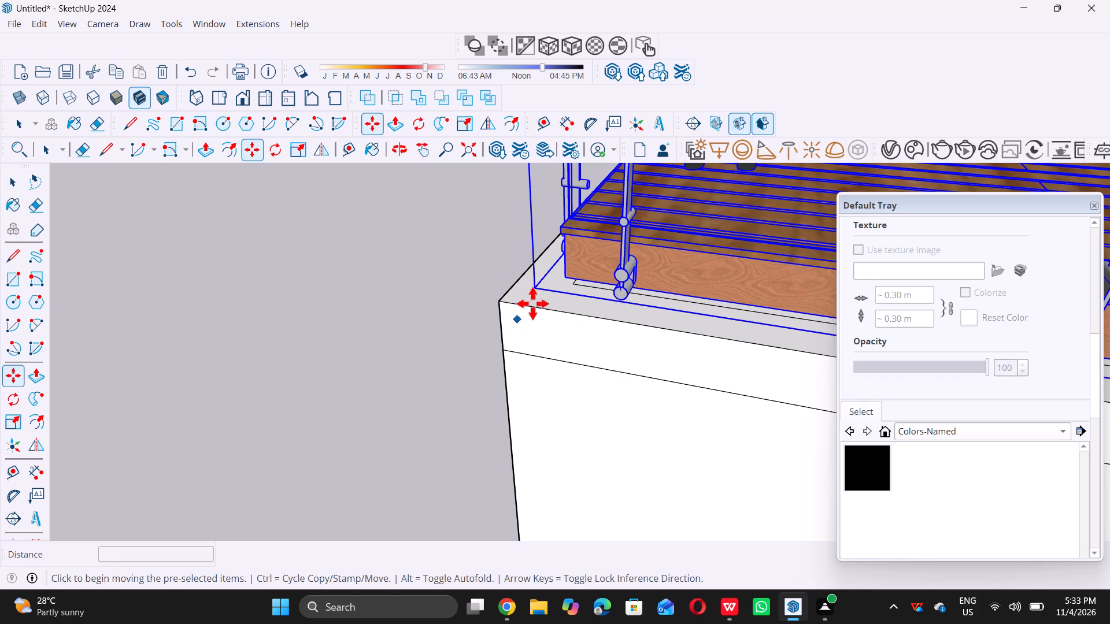
# Move the balcony about 6 15/16" so its bottom front corner meets the roof slab's outer corner.
pyautogui.click(530, 285)
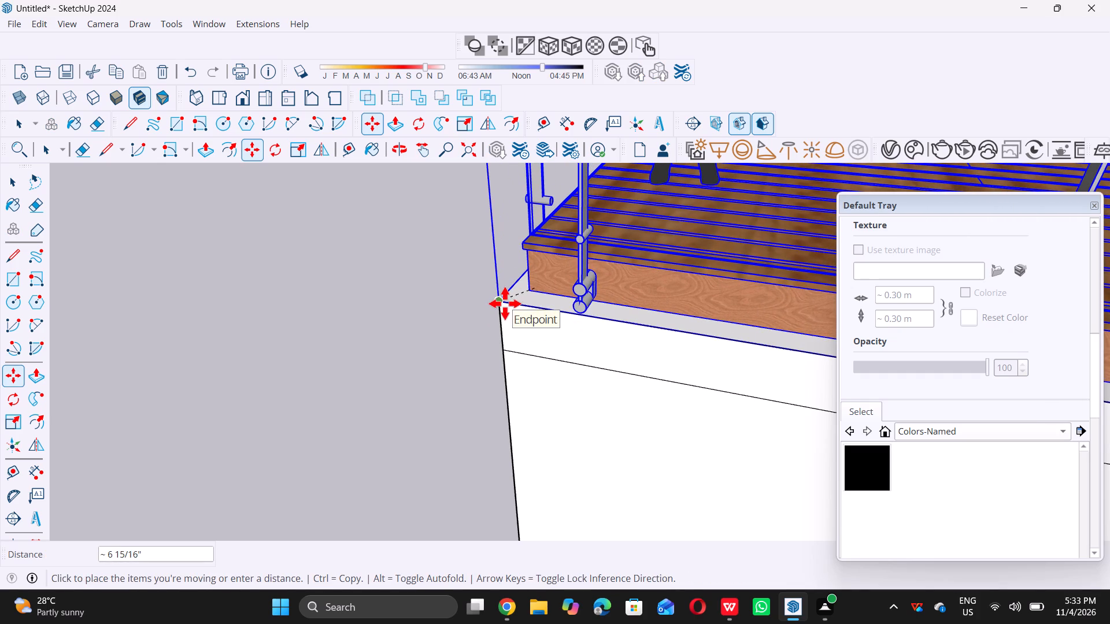
pyautogui.click(505, 303)
pyautogui.press('space')
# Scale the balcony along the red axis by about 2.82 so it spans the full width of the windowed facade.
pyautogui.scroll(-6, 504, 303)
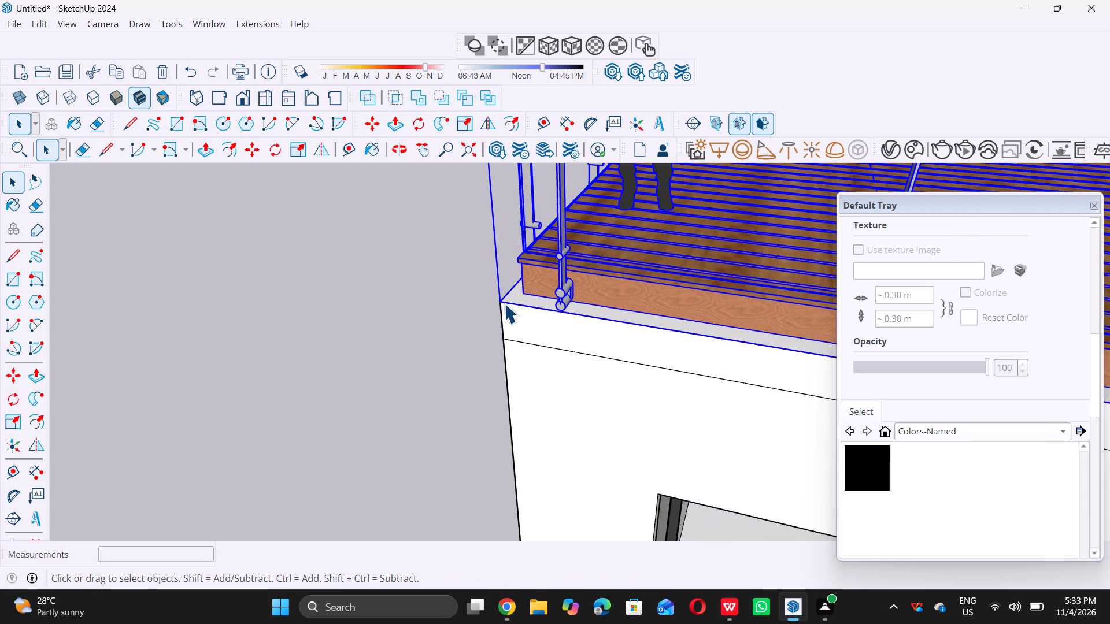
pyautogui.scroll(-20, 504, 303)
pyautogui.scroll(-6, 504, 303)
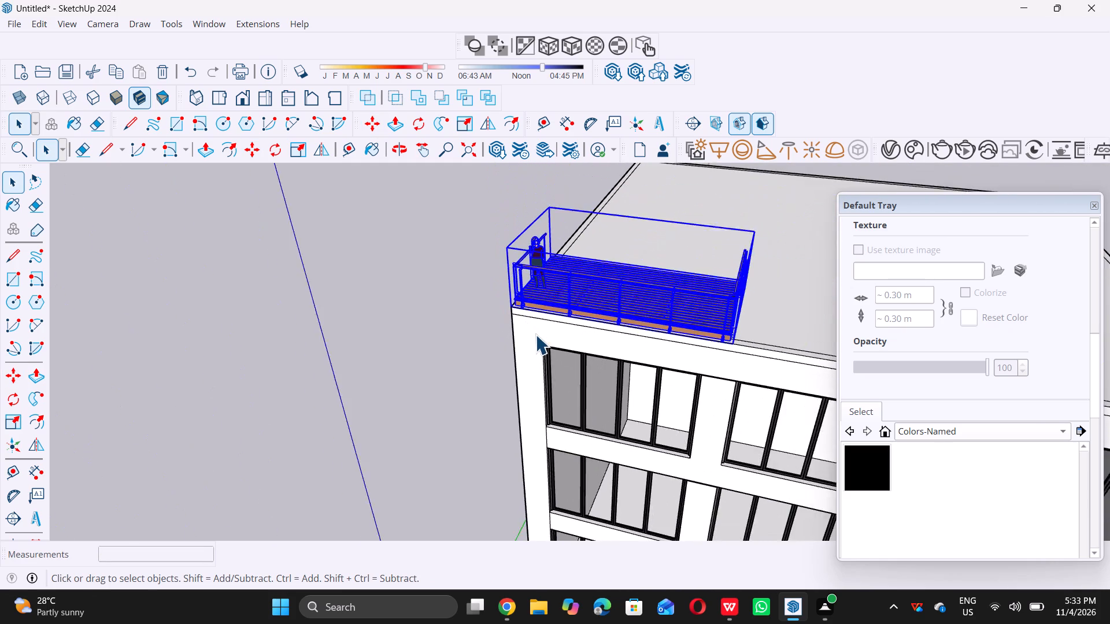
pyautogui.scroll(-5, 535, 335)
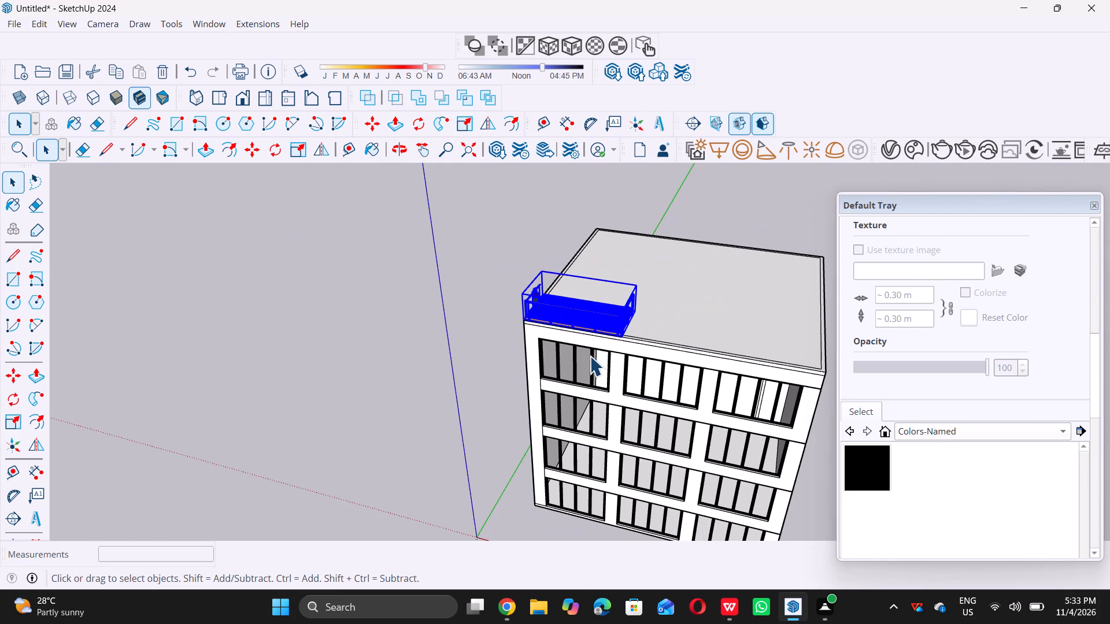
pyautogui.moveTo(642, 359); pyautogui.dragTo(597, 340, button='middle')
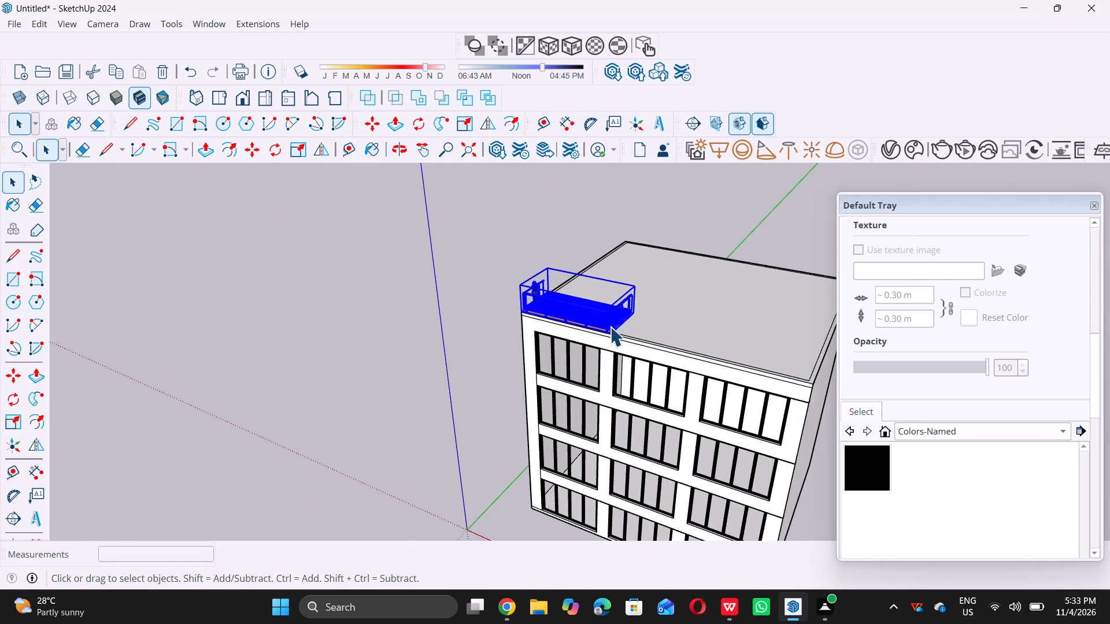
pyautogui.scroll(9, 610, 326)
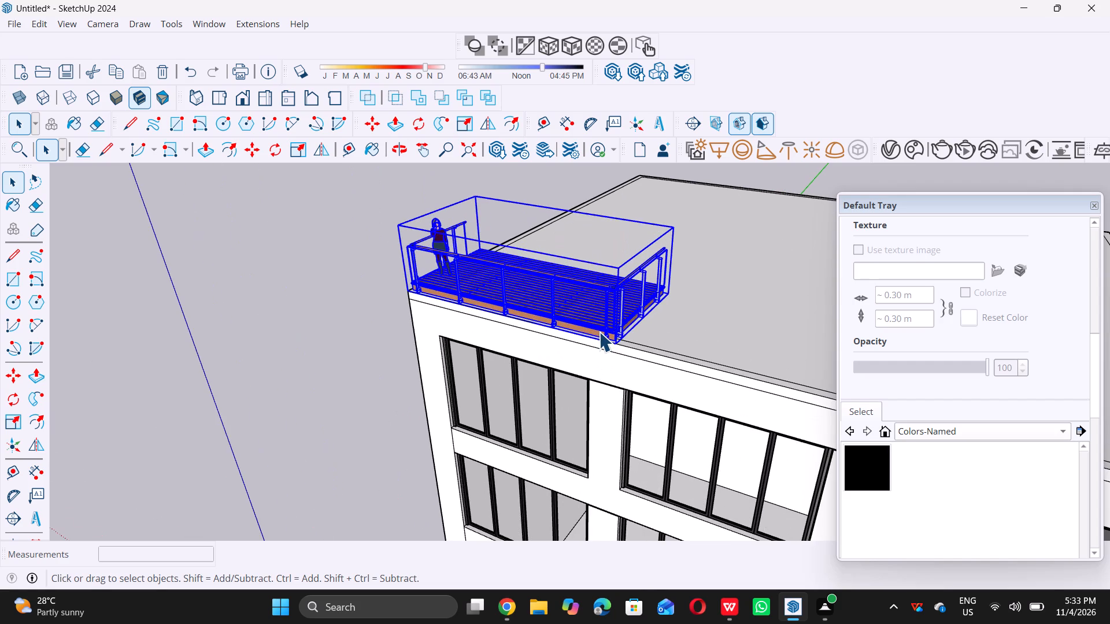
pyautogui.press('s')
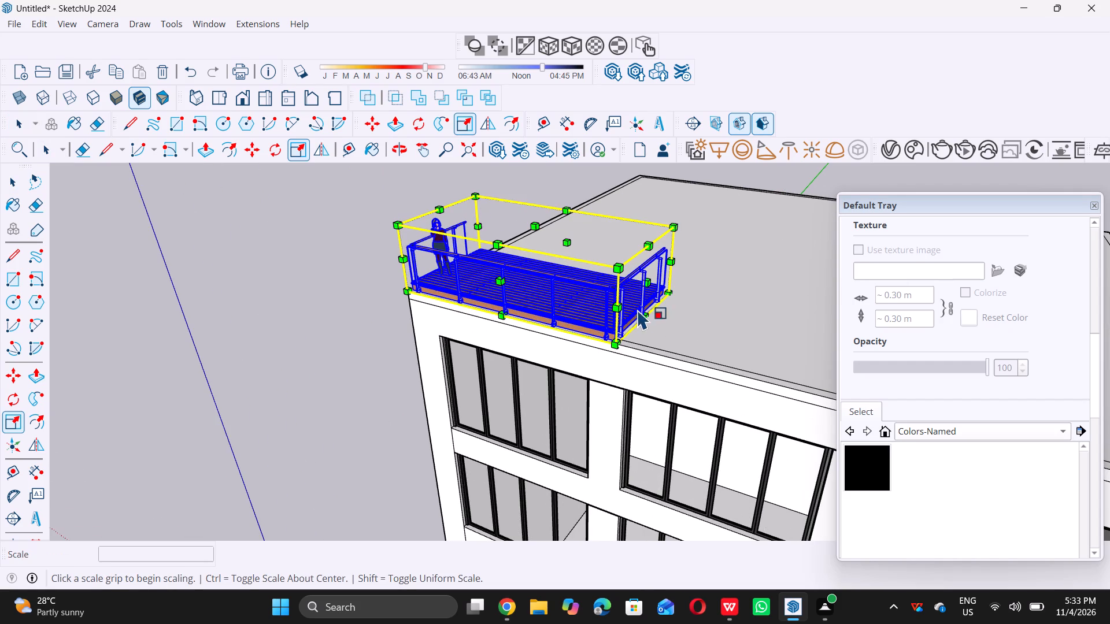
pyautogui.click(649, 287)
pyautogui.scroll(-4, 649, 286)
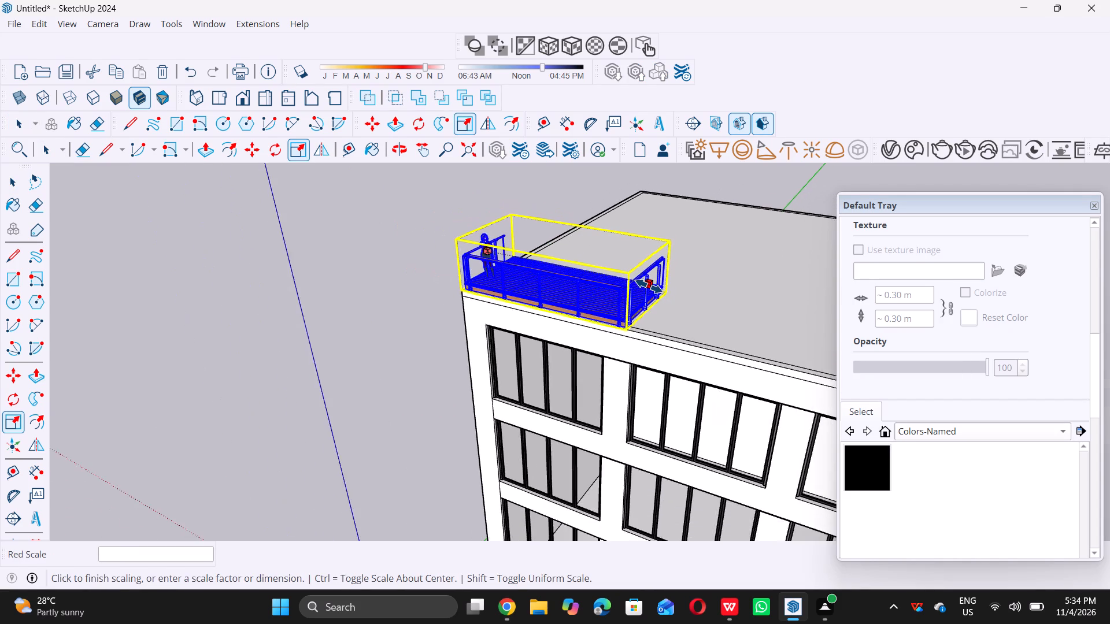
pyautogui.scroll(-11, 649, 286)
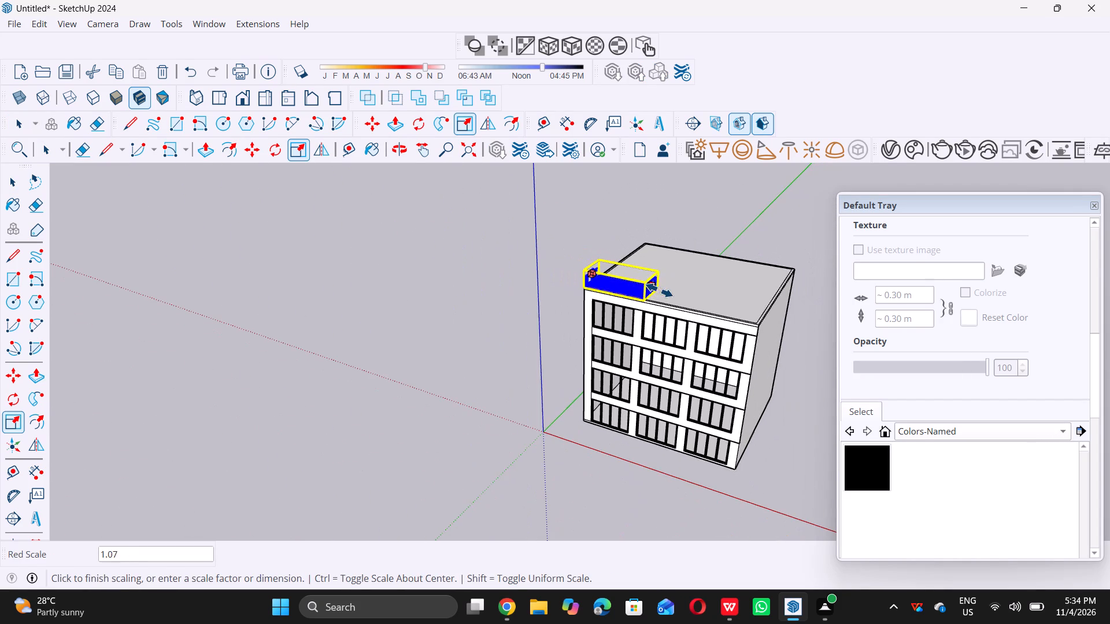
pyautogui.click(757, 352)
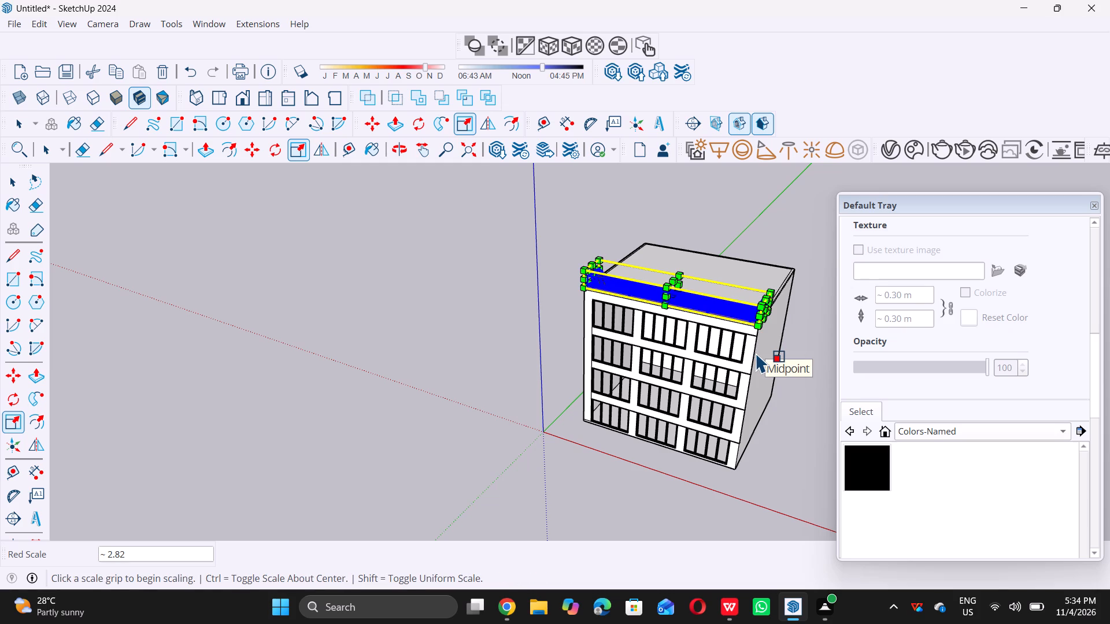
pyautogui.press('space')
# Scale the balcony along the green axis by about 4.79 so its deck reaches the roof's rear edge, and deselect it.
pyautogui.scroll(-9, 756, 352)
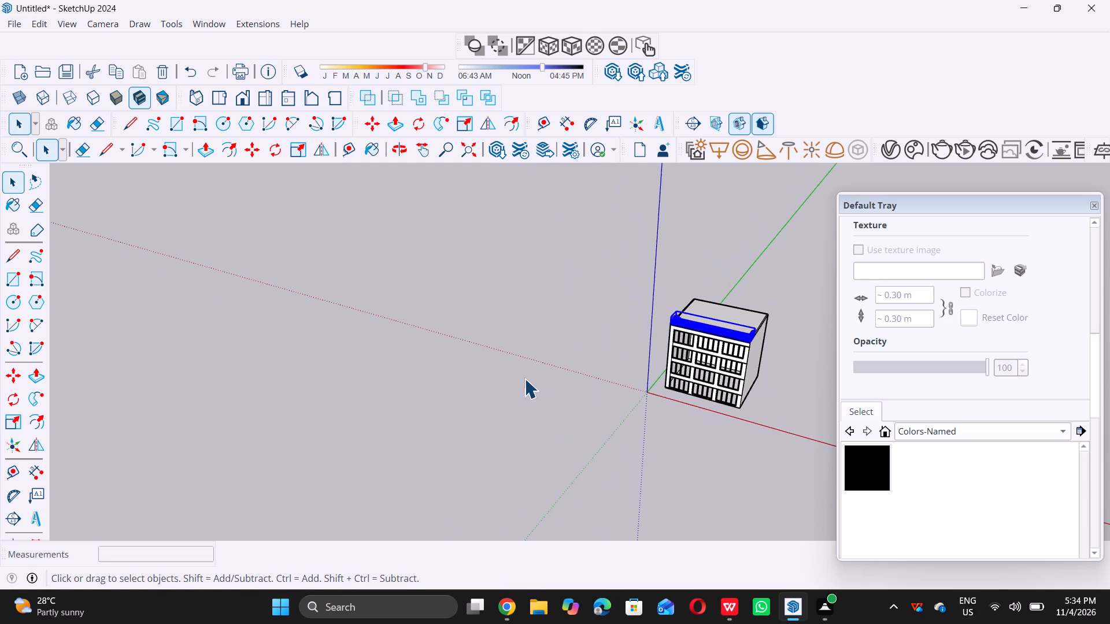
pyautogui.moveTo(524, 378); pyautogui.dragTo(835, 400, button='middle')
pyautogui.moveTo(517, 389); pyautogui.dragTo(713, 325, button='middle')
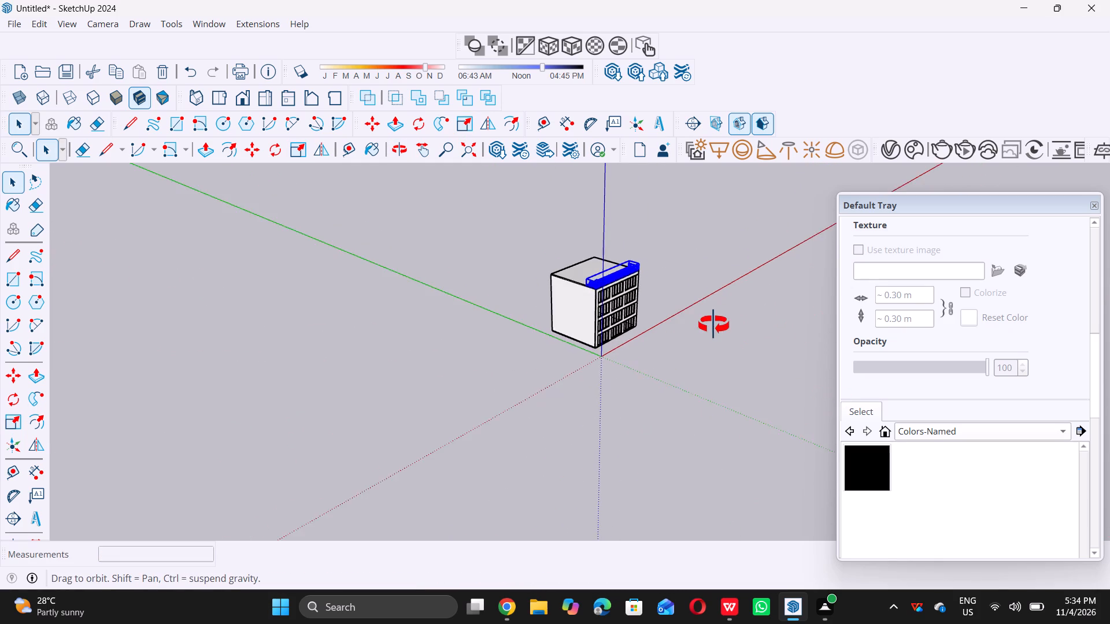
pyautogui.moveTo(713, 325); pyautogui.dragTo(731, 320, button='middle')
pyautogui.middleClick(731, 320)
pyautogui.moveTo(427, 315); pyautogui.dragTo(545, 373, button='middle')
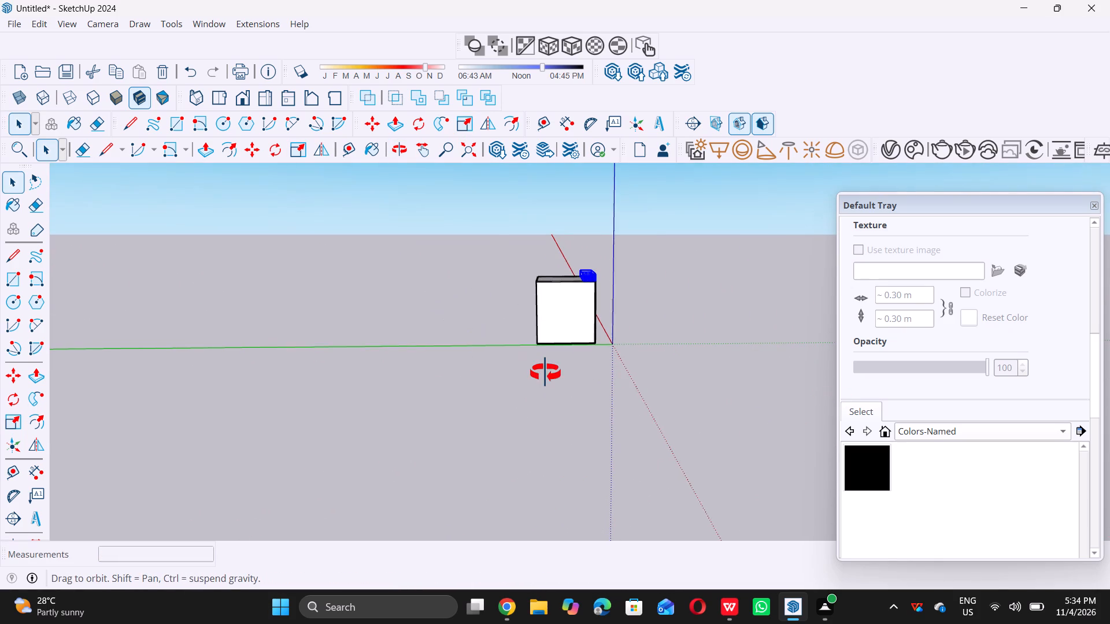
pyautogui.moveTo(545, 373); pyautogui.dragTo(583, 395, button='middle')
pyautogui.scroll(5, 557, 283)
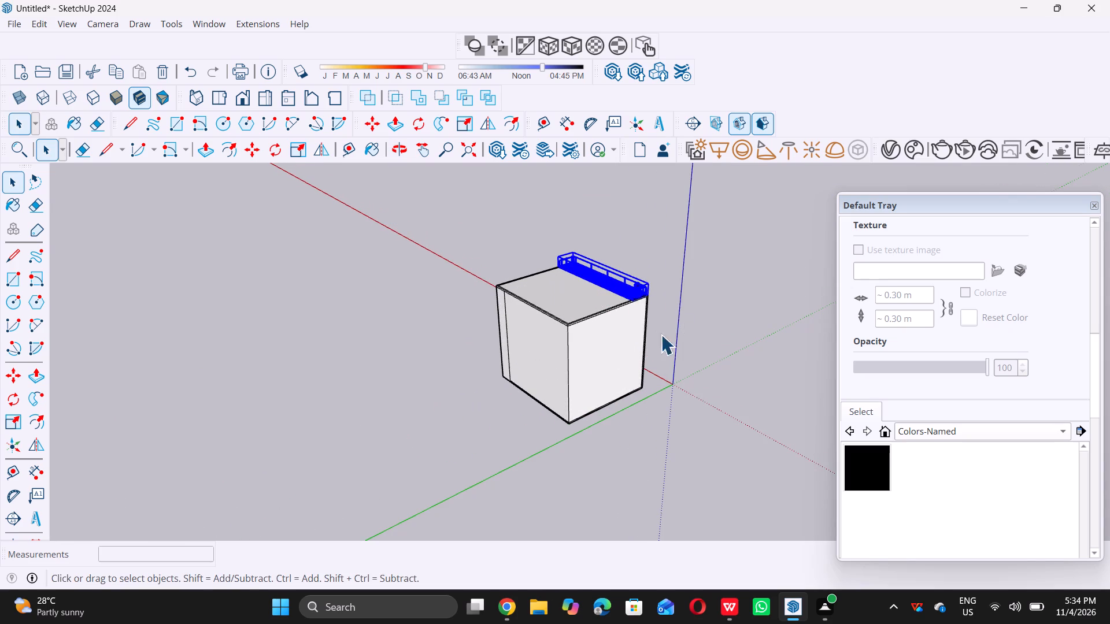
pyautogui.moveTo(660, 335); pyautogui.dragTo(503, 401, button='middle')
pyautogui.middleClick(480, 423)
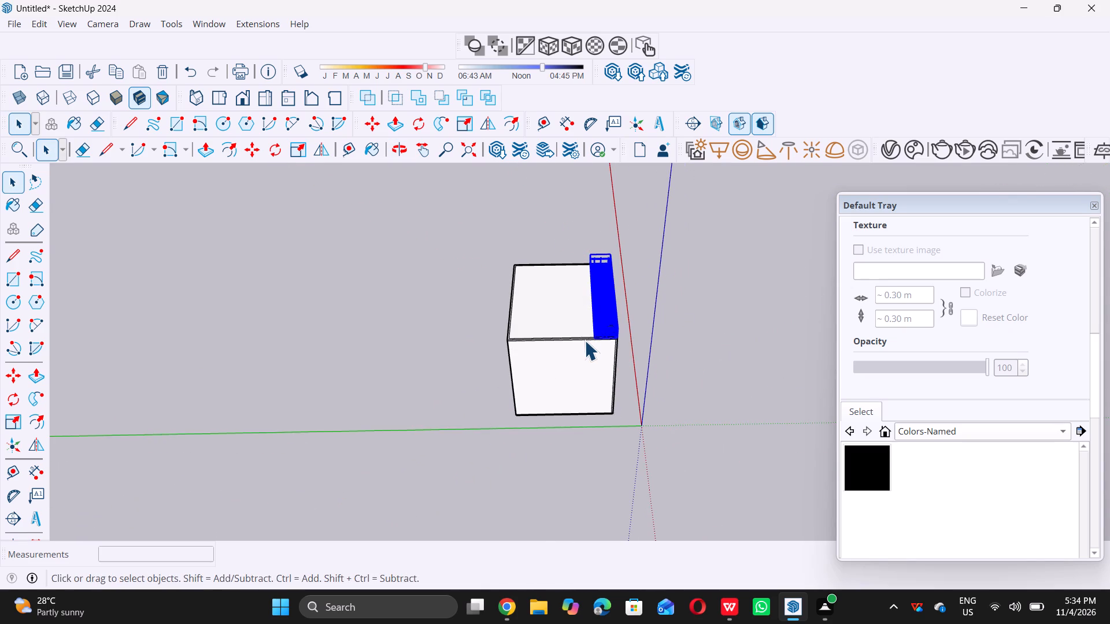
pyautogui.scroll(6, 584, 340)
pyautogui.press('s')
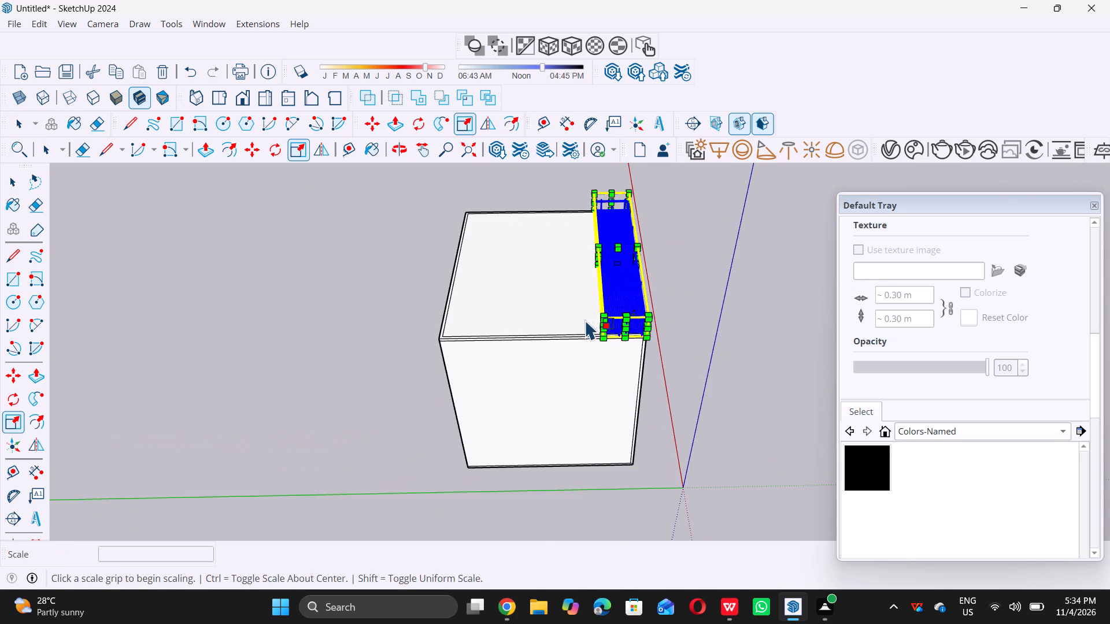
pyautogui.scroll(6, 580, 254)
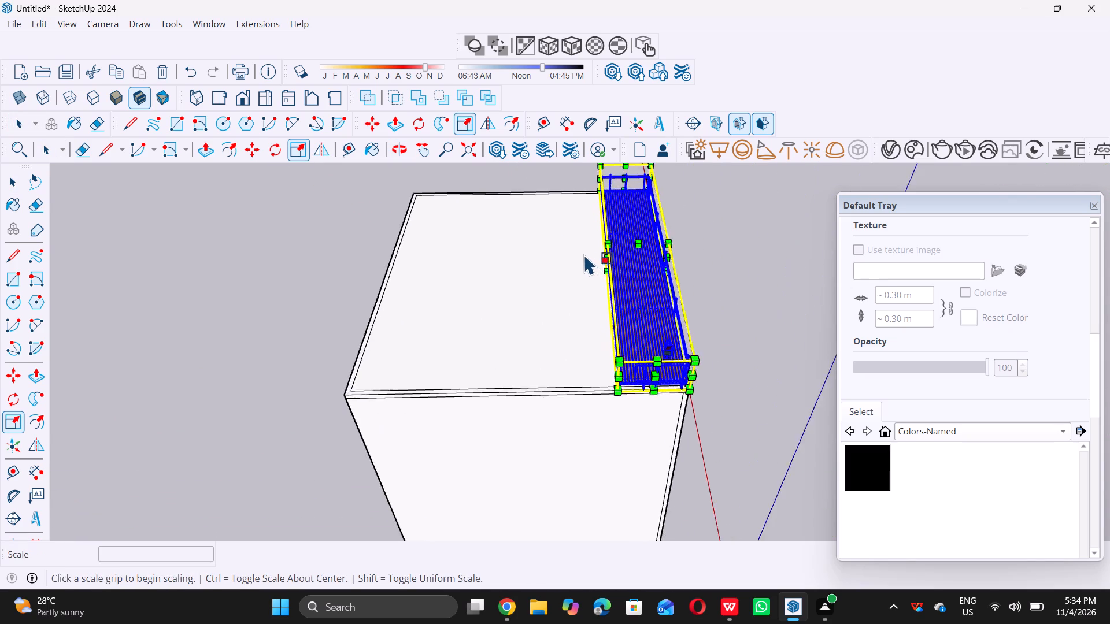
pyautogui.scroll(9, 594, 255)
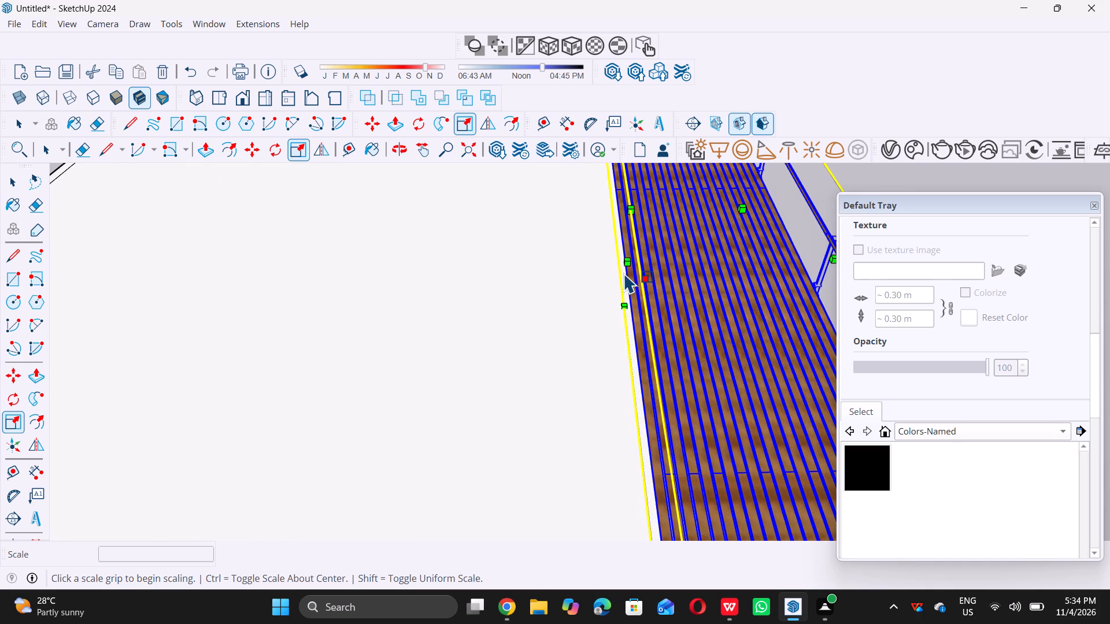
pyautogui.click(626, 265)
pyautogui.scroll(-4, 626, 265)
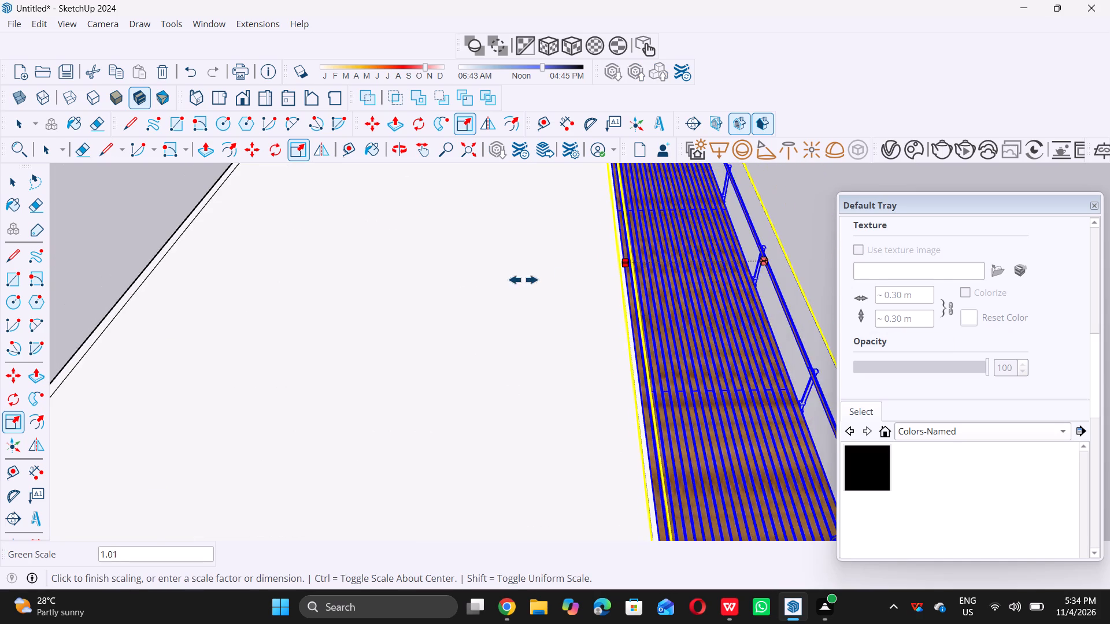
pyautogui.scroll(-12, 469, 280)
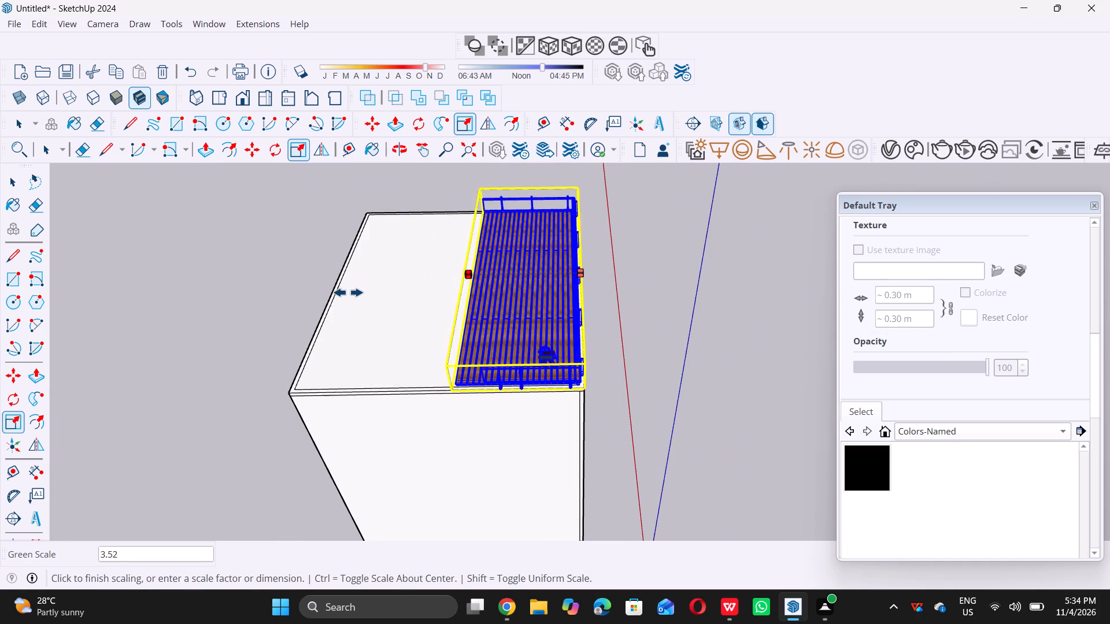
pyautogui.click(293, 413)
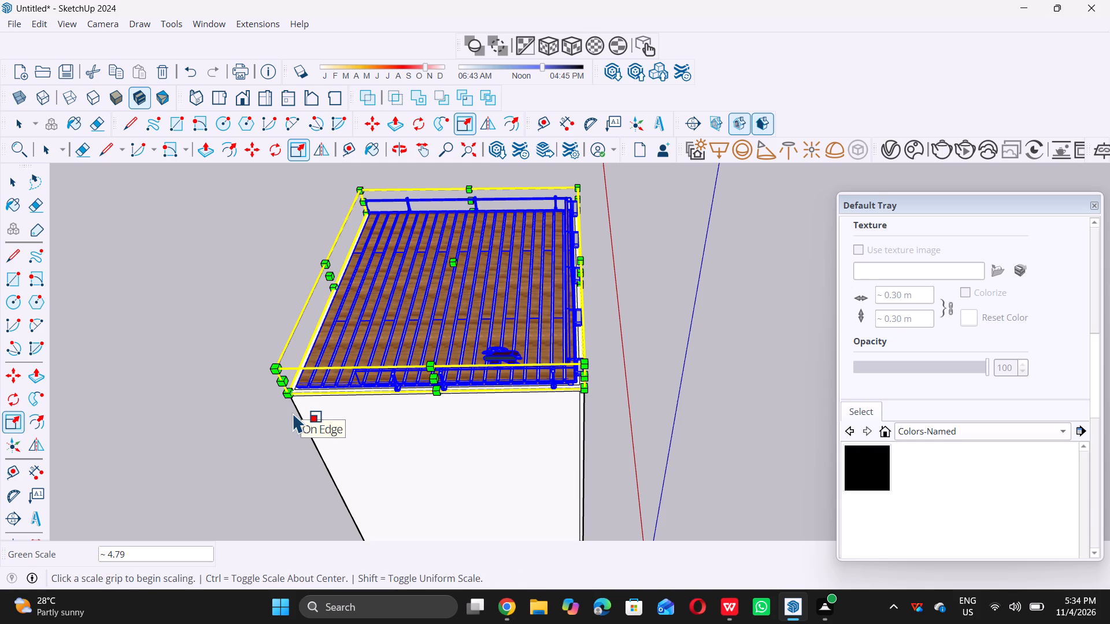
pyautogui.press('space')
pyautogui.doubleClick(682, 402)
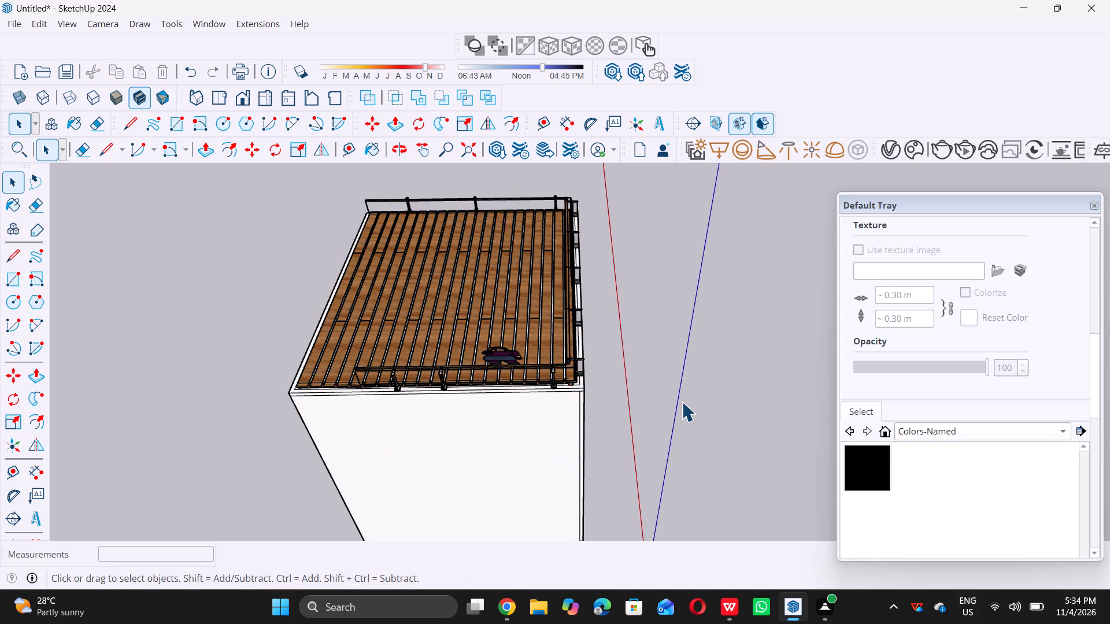
# Examine the stretched balcony's railing posts, deck and human figure from the front and at the roof's corner.
pyautogui.moveTo(663, 379); pyautogui.dragTo(359, 220, button='middle')
pyautogui.moveTo(462, 222); pyautogui.dragTo(413, 267, button='middle')
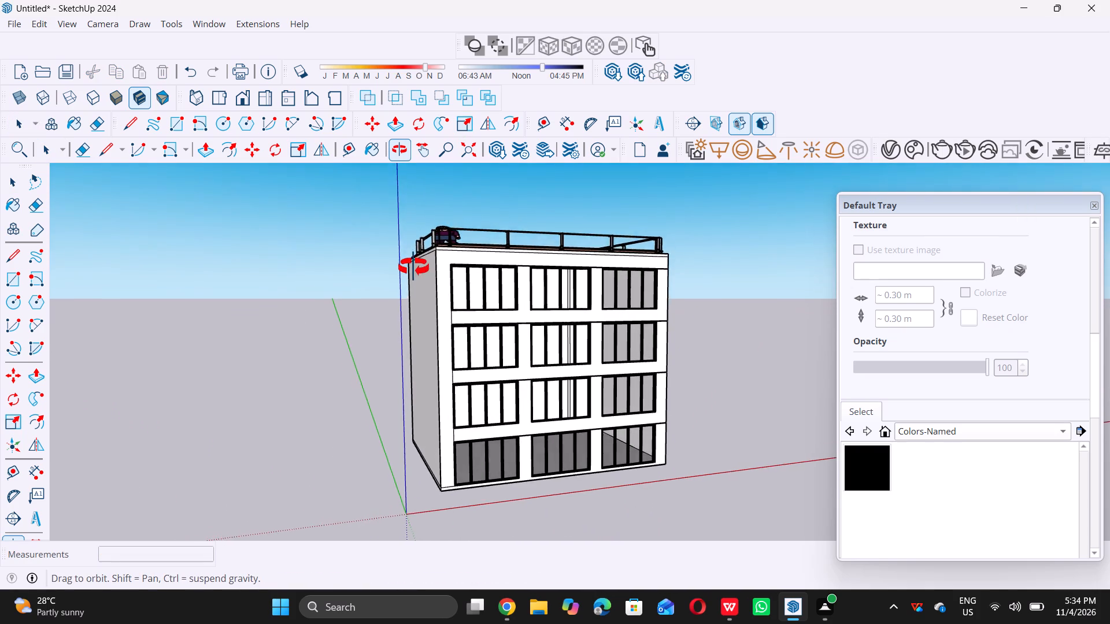
pyautogui.moveTo(413, 267); pyautogui.dragTo(376, 287, button='middle')
pyautogui.scroll(5, 428, 244)
pyautogui.moveTo(470, 258); pyautogui.dragTo(480, 225, button='middle')
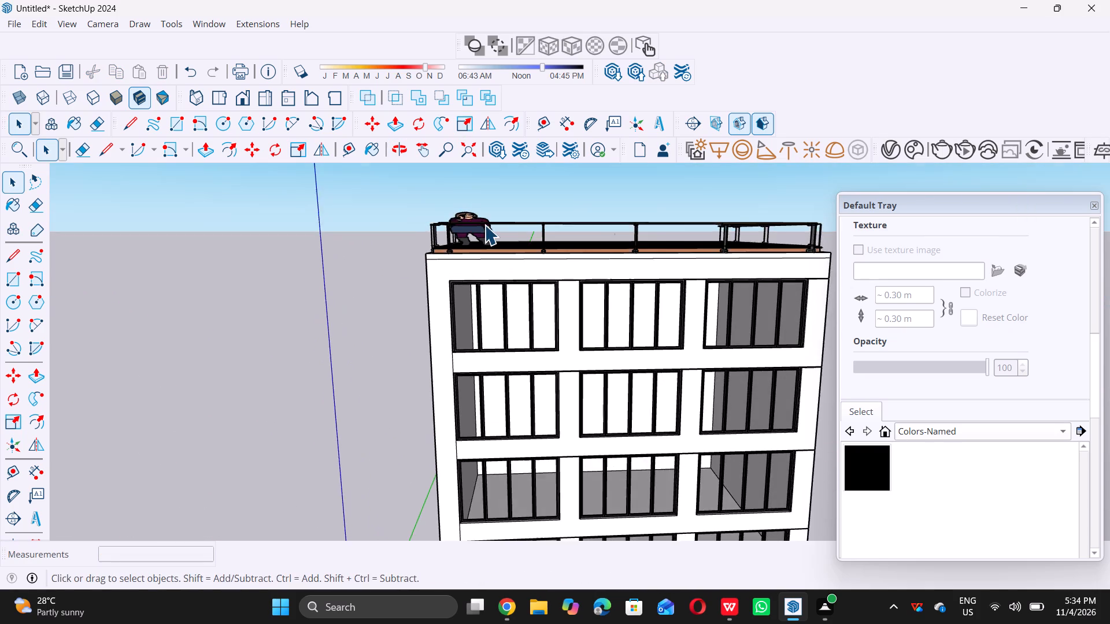
pyautogui.scroll(10, 484, 225)
pyautogui.moveTo(489, 252); pyautogui.dragTo(386, 418, button='middle')
pyautogui.middleClick(386, 419)
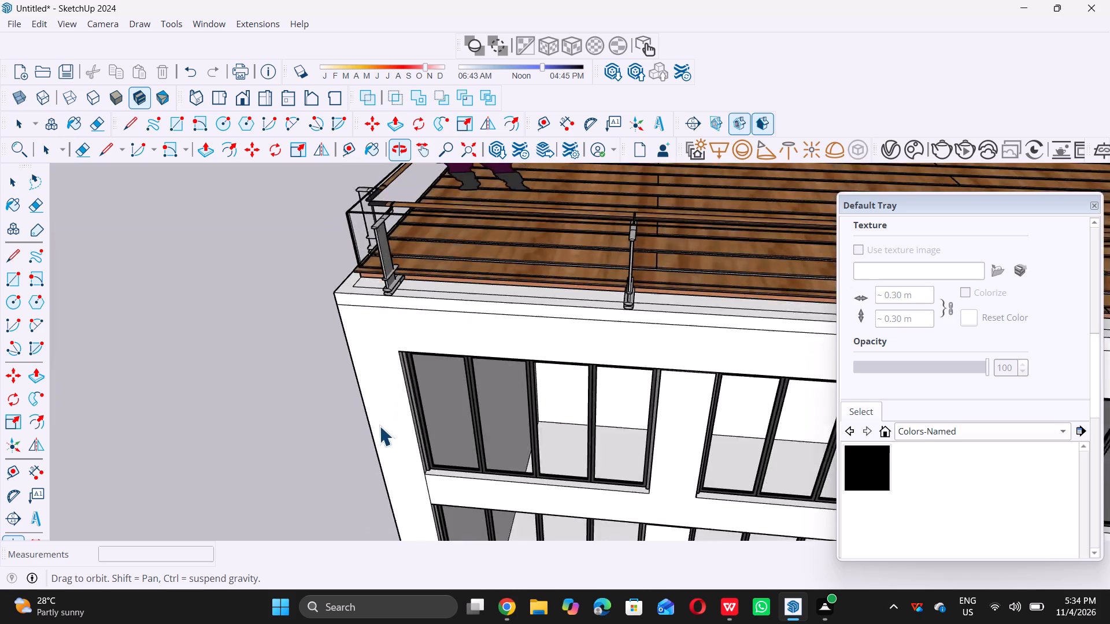
pyautogui.middleClick(379, 426)
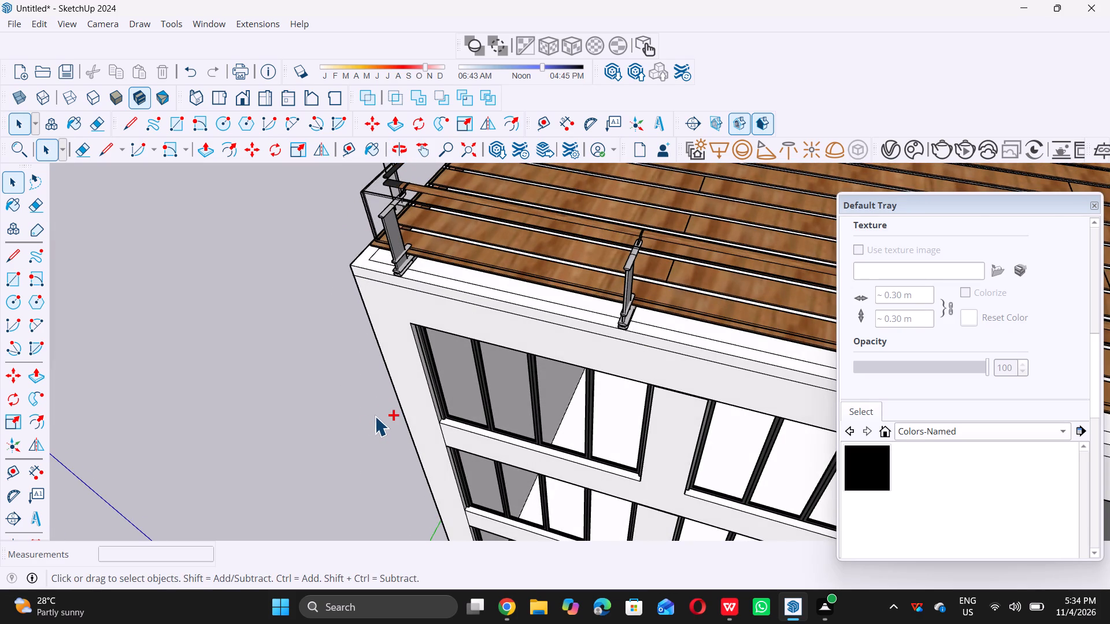
# Undo both balcony scalings together with its move and placement, leaving the roof slab bare.
pyautogui.hotkey('ctrl', 'z')
pyautogui.hotkey('ctrl', 'z')
pyautogui.hotkey('ctrl', 'z')
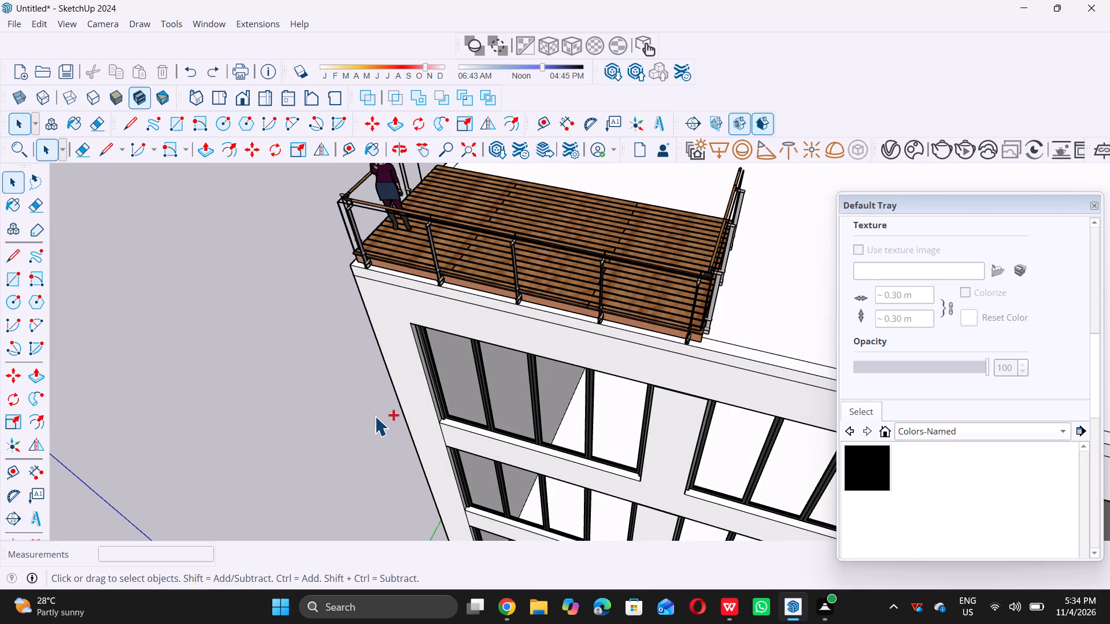
pyautogui.hotkey('ctrl', 'z')
# Reopen 3D Warehouse with the whole building in view.
pyautogui.scroll(-9, 439, 393)
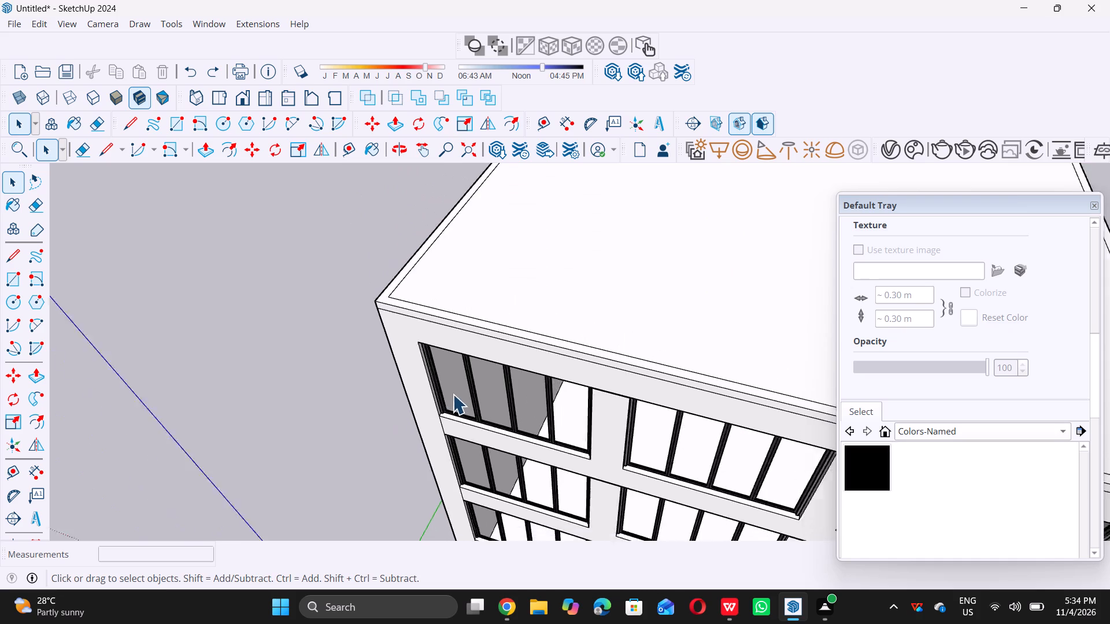
pyautogui.scroll(-20, 453, 394)
pyautogui.moveTo(473, 404); pyautogui.dragTo(476, 400, button='middle')
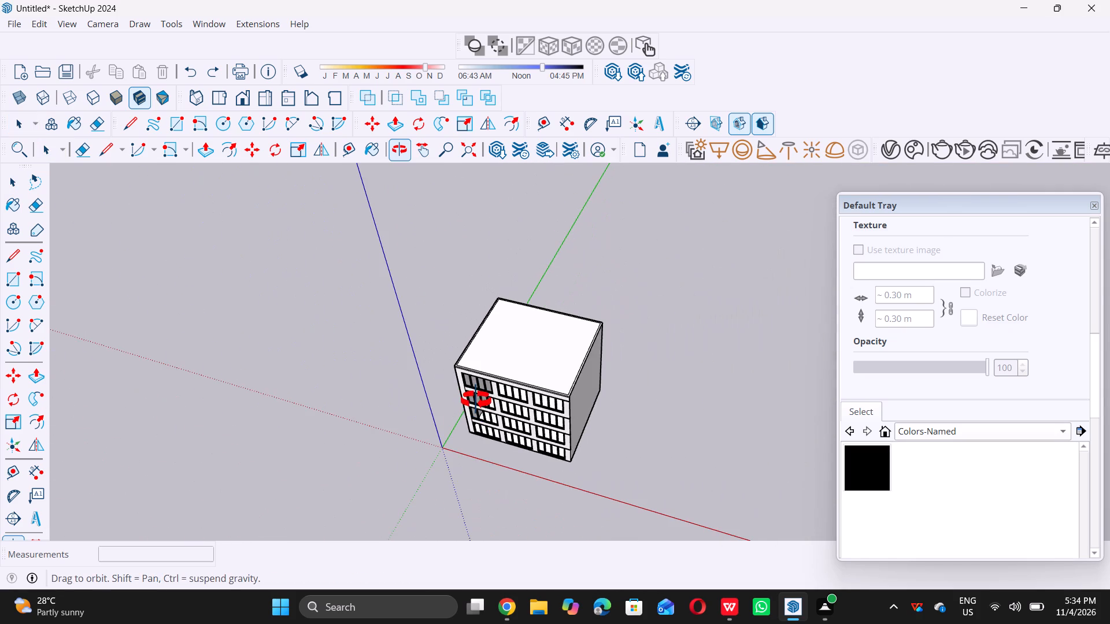
pyautogui.moveTo(476, 400); pyautogui.dragTo(489, 377, button='middle')
pyautogui.doubleClick(493, 148)
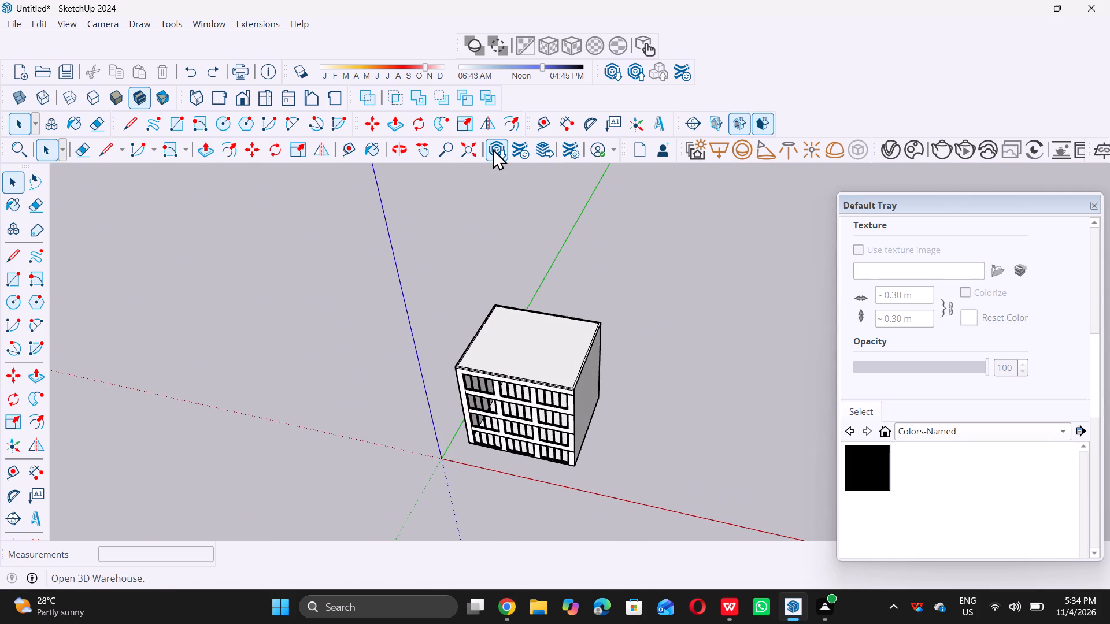
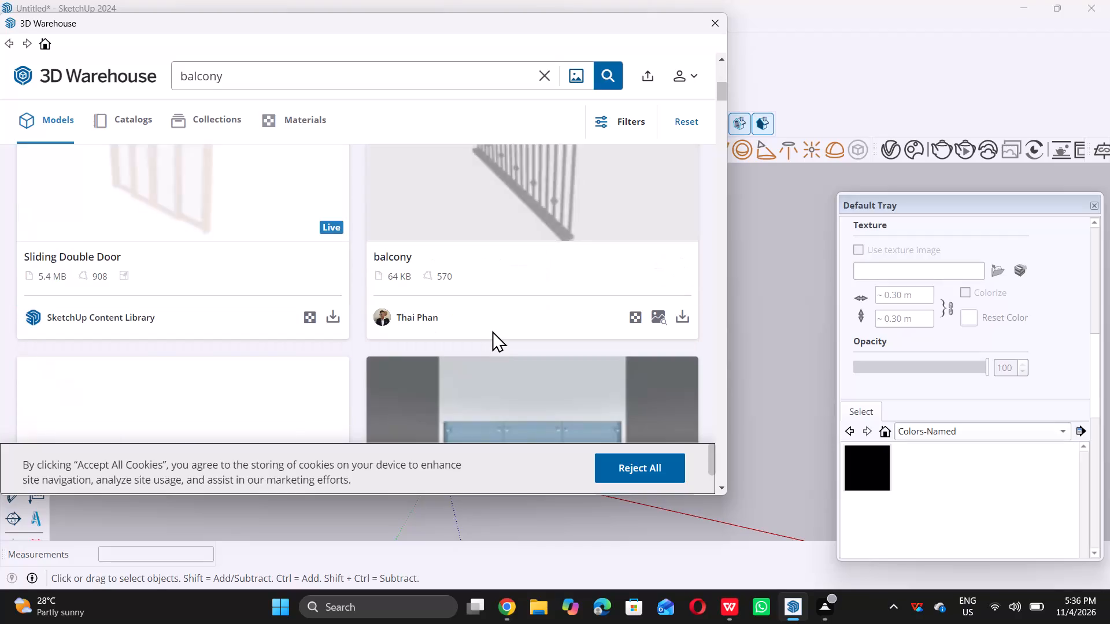
# Look through the first batch of "balcony" models in 3D Warehouse for a railing or balcony that suits the roof.
pyautogui.scroll(-1, 492, 332)
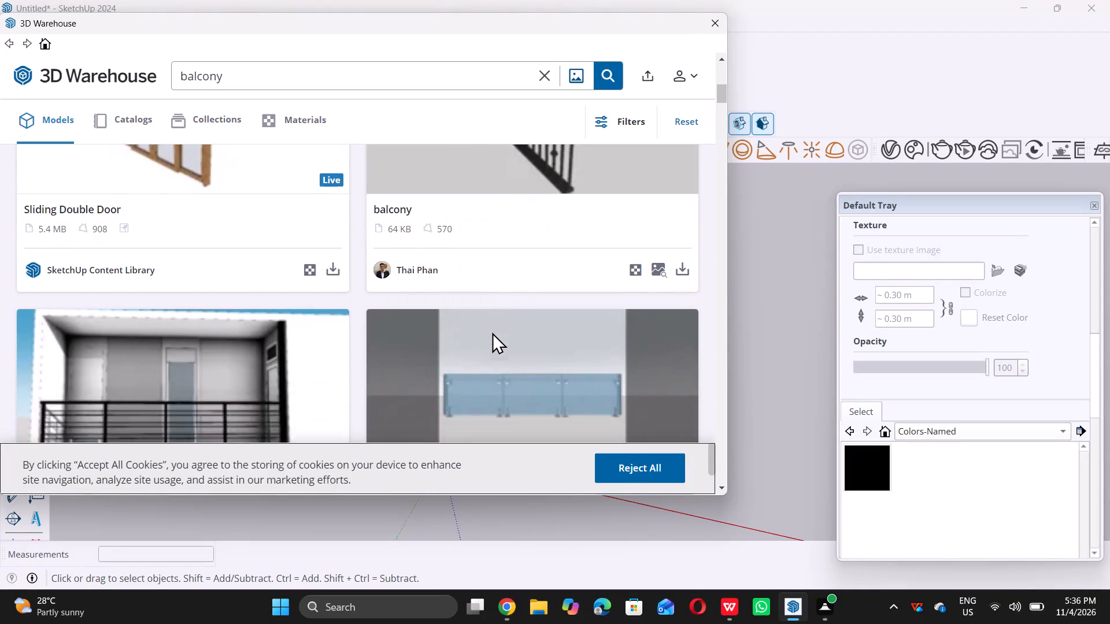
pyautogui.scroll(4, 493, 332)
pyautogui.scroll(-11, 493, 332)
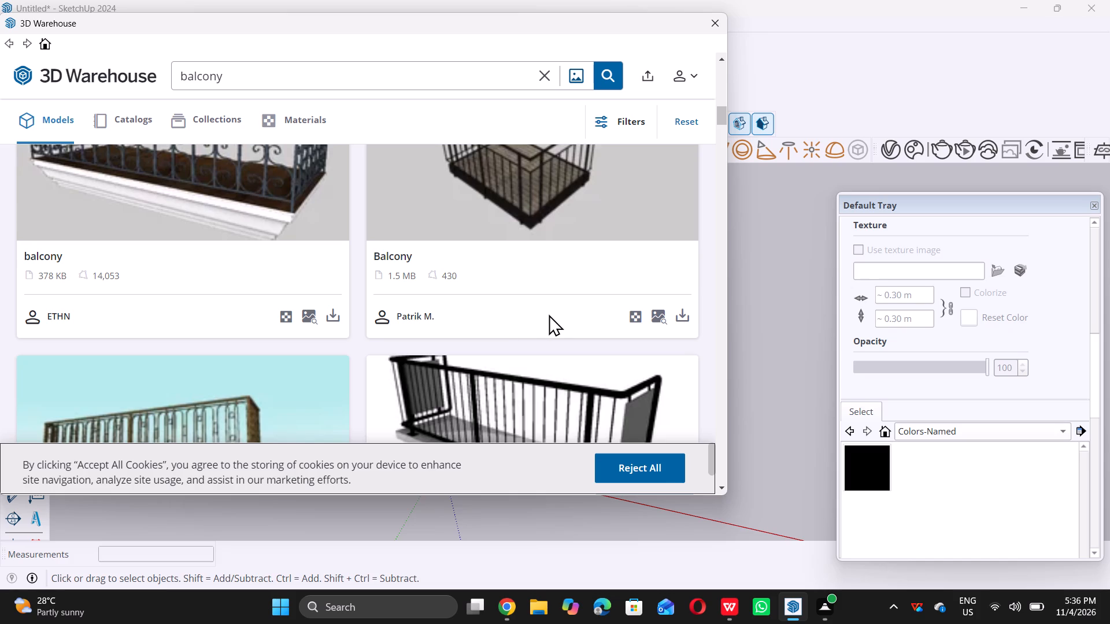
pyautogui.scroll(-3, 552, 314)
pyautogui.scroll(1, 554, 318)
pyautogui.scroll(-6, 554, 318)
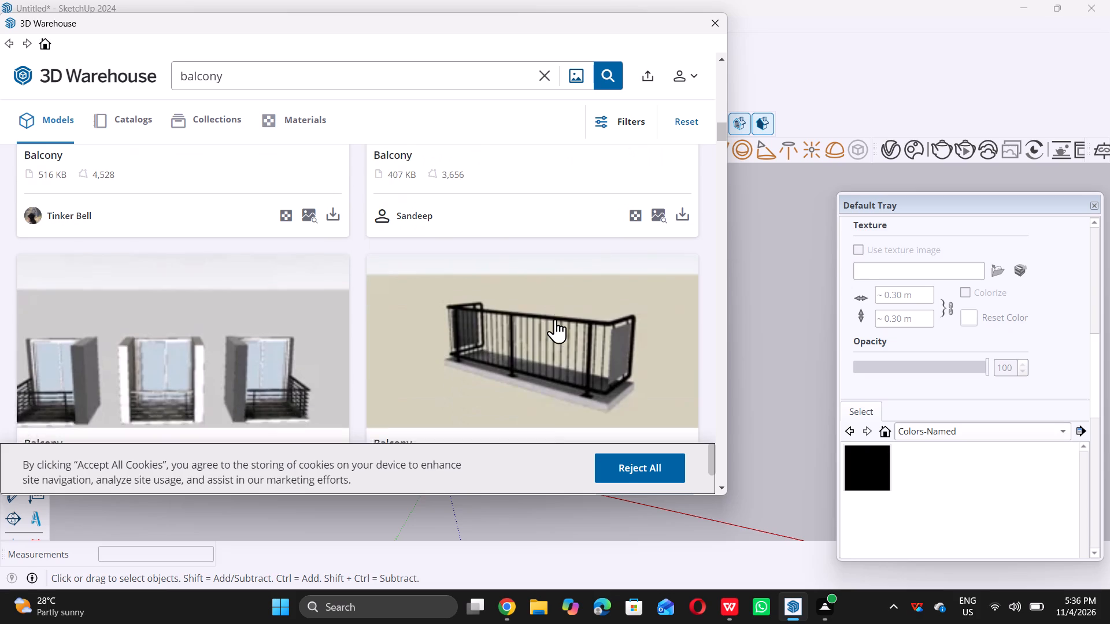
pyautogui.scroll(-5, 555, 319)
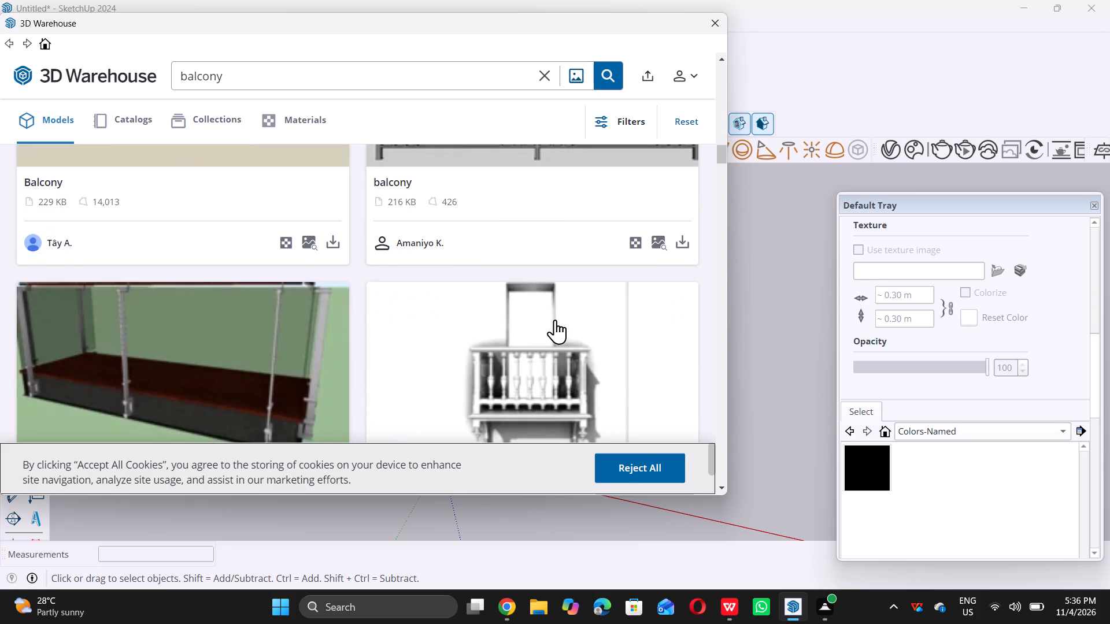
pyautogui.scroll(-4, 555, 320)
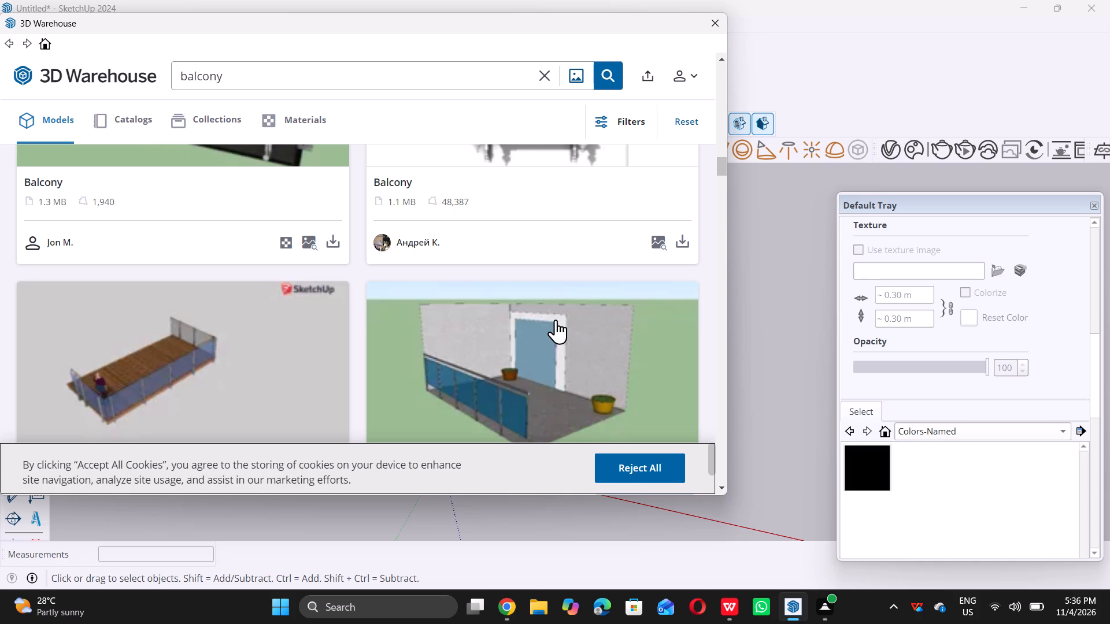
pyautogui.scroll(-5, 556, 320)
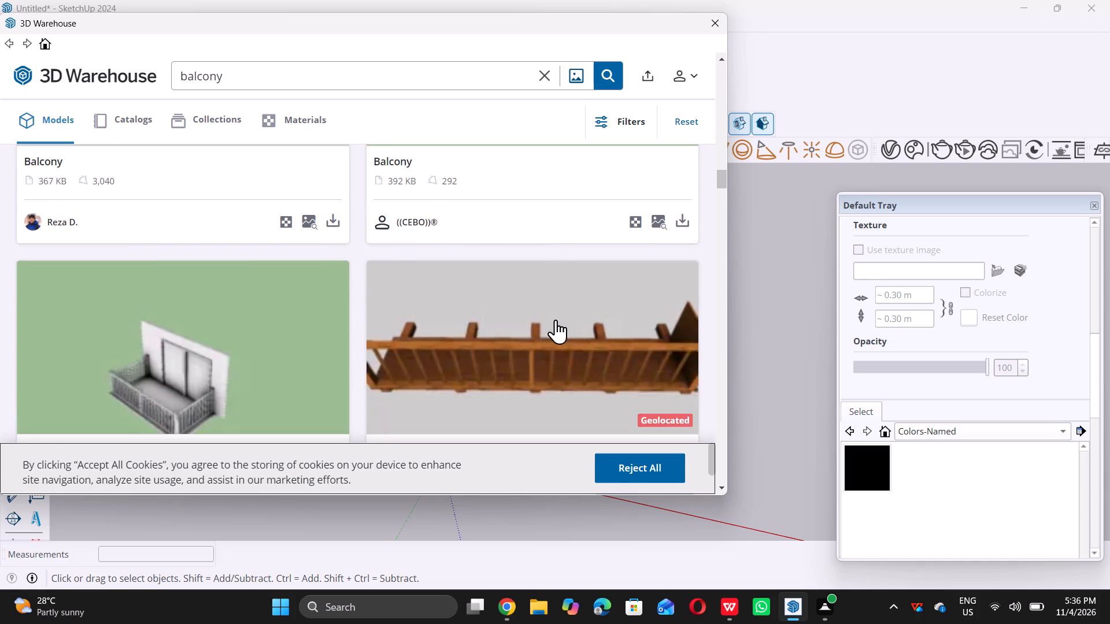
pyautogui.scroll(-11, 556, 320)
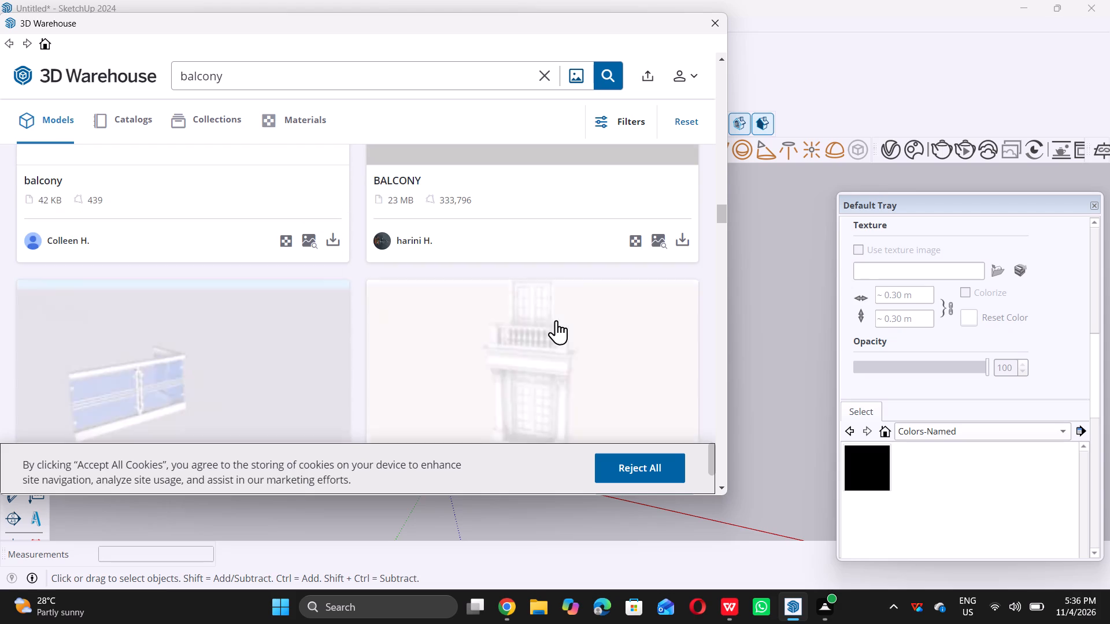
pyautogui.scroll(6, 556, 320)
pyautogui.scroll(-9, 556, 320)
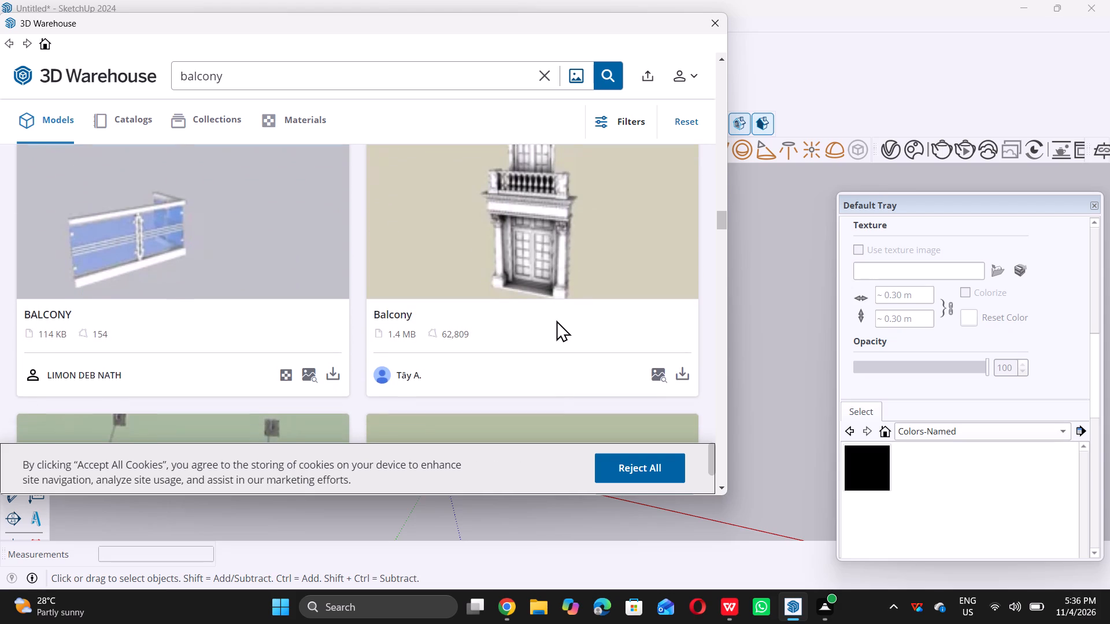
pyautogui.scroll(-5, 556, 320)
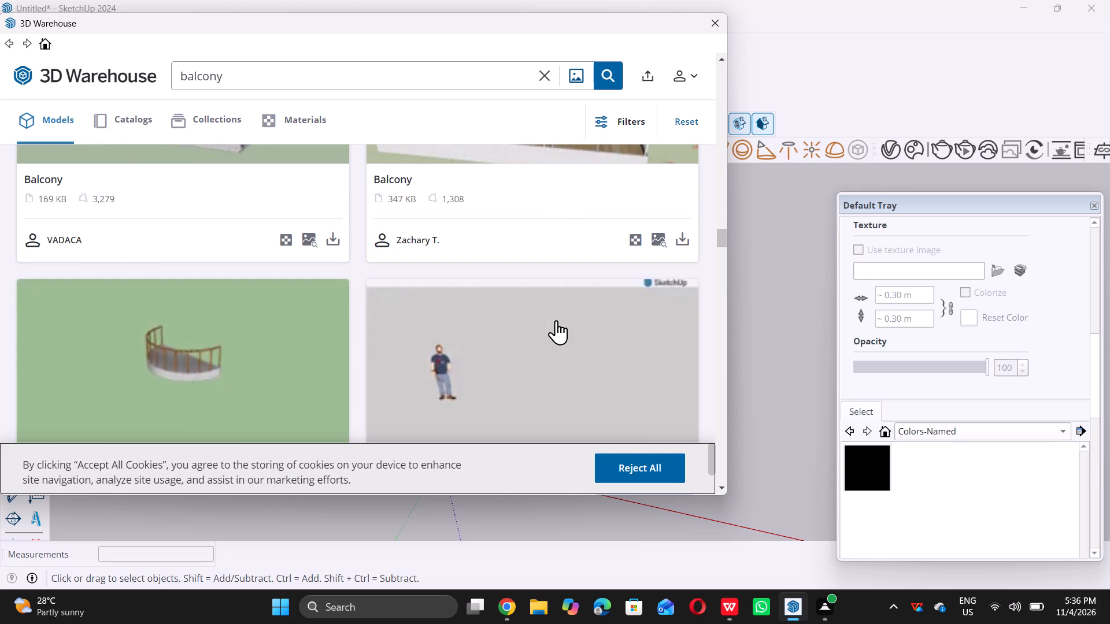
pyautogui.scroll(5, 556, 320)
pyautogui.scroll(-7, 556, 320)
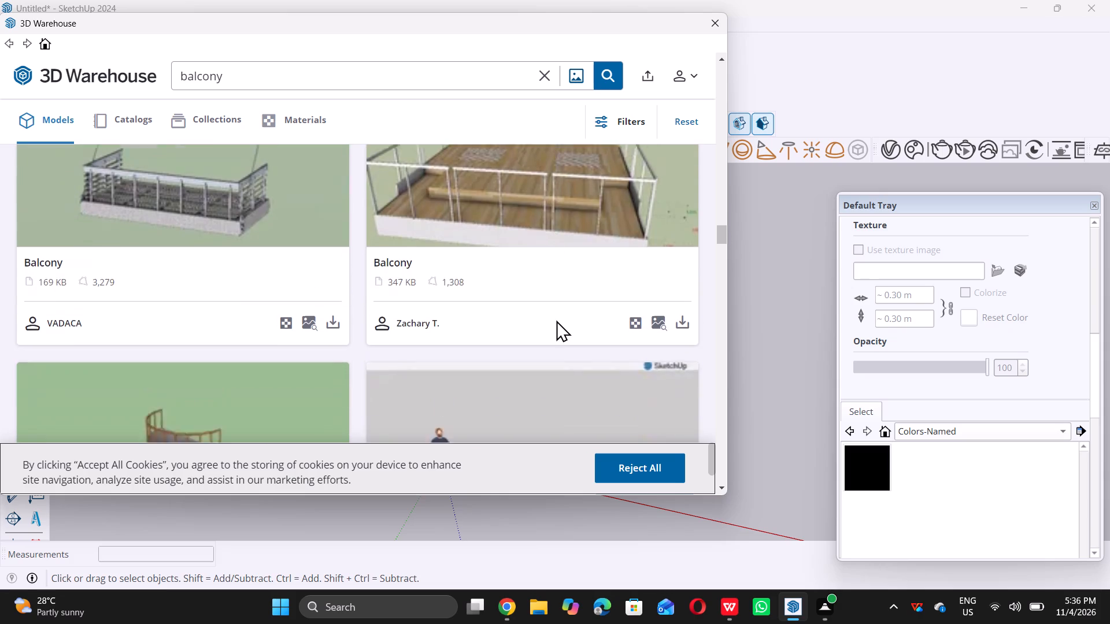
pyautogui.scroll(-11, 556, 320)
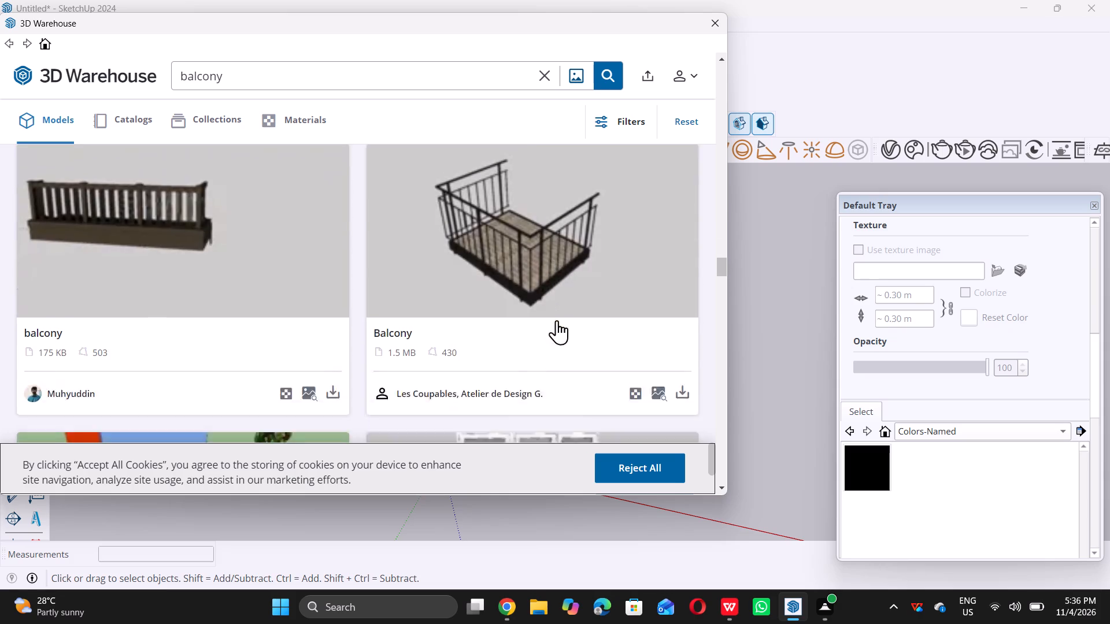
pyautogui.scroll(-2, 557, 320)
pyautogui.scroll(3, 557, 320)
pyautogui.scroll(-6, 557, 320)
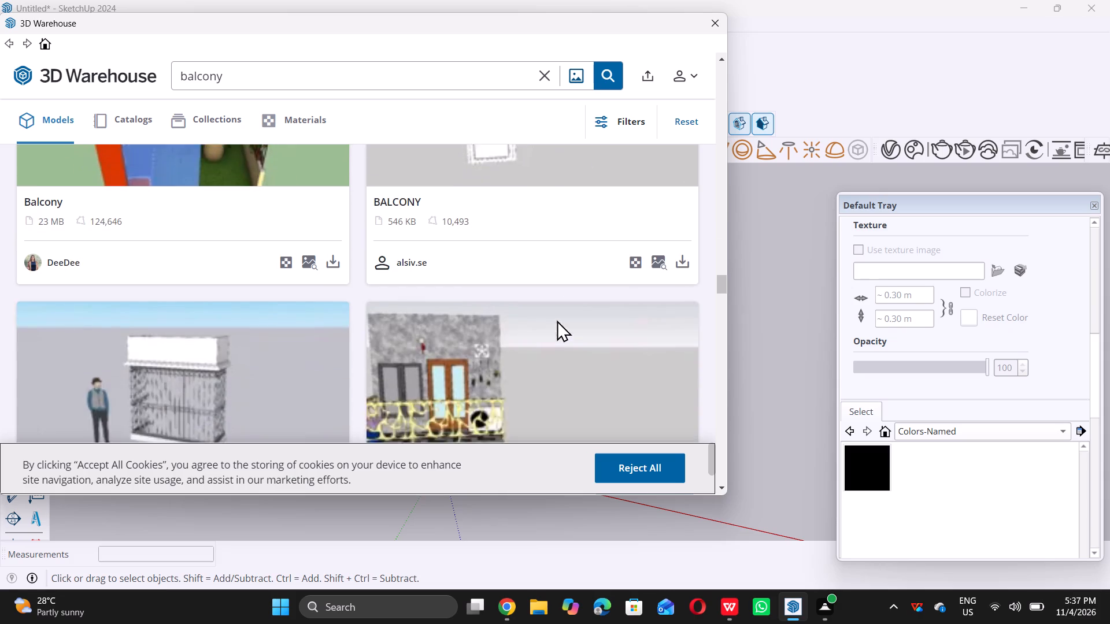
pyautogui.scroll(-11, 557, 320)
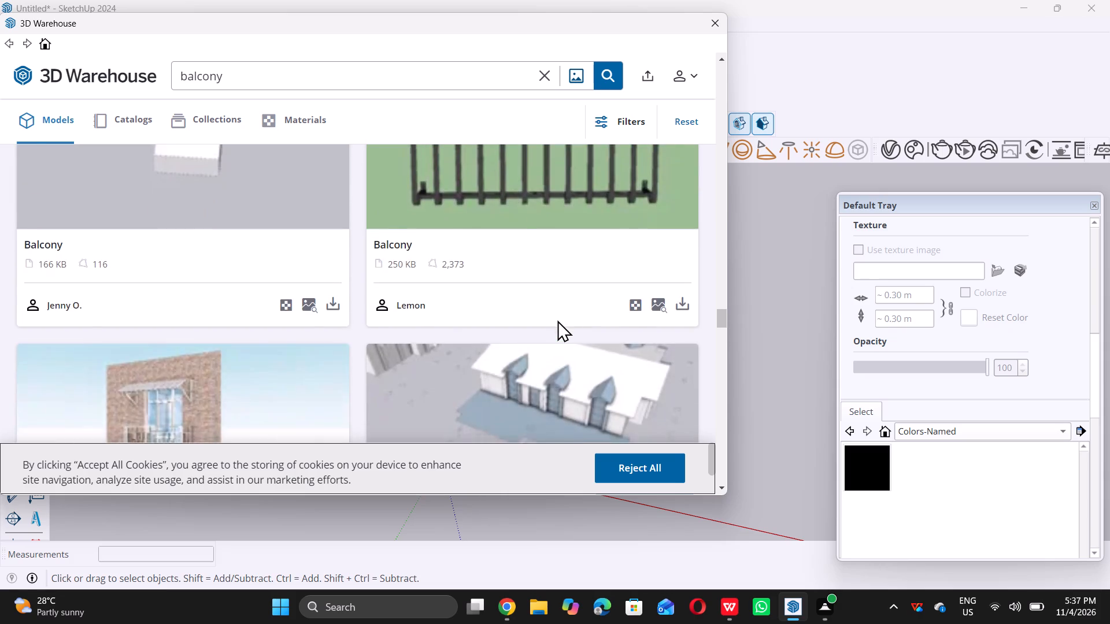
pyautogui.scroll(-11, 557, 320)
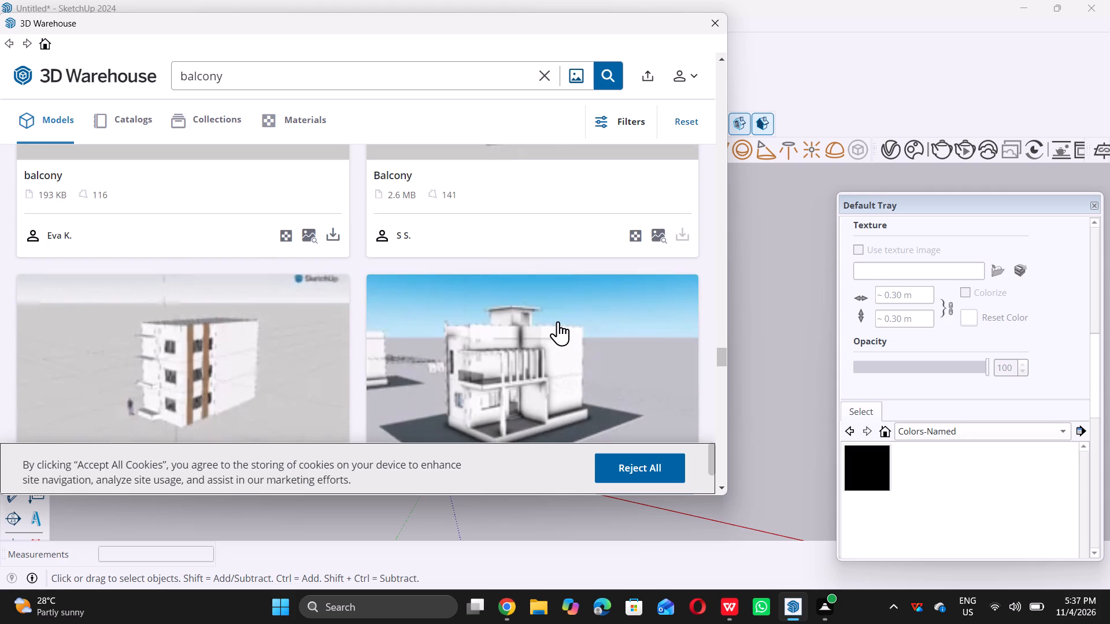
pyautogui.scroll(-6, 558, 321)
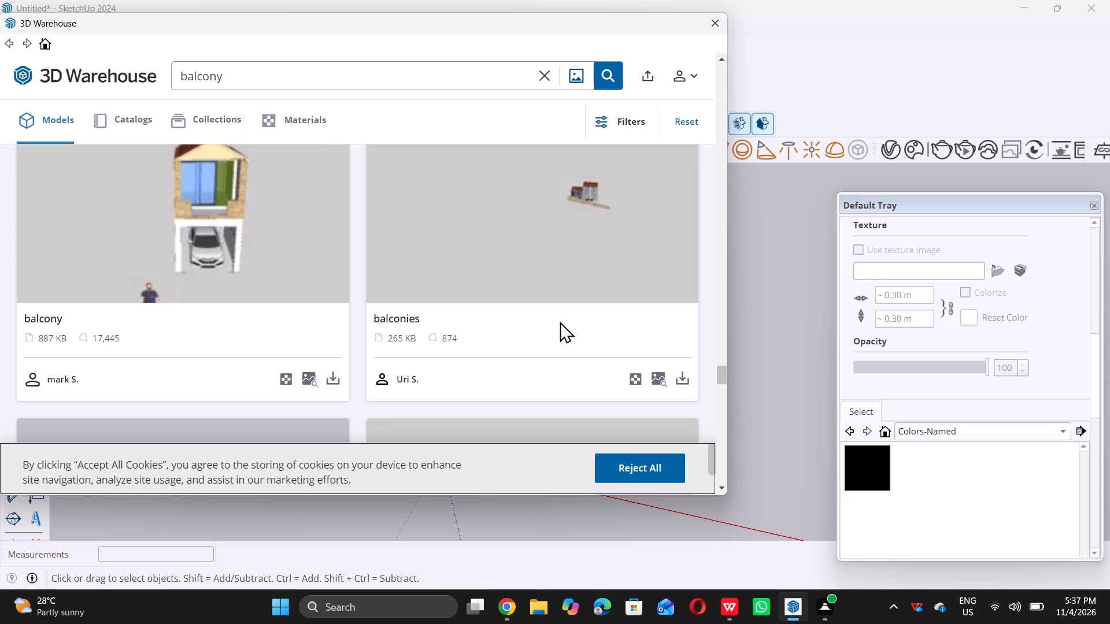
pyautogui.scroll(-4, 555, 358)
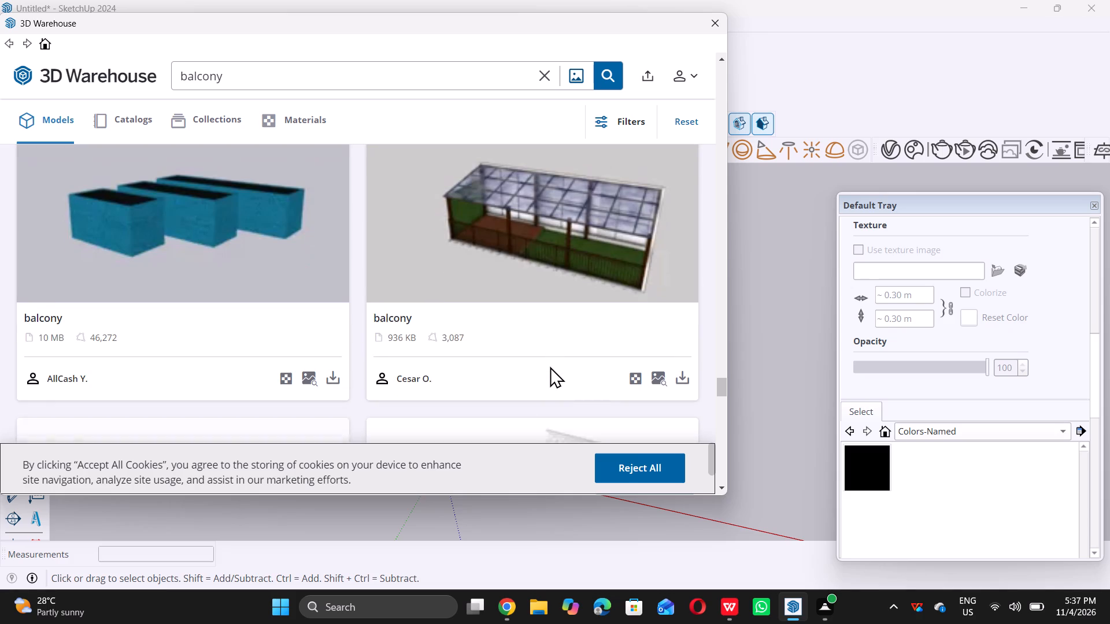
pyautogui.scroll(-8, 552, 332)
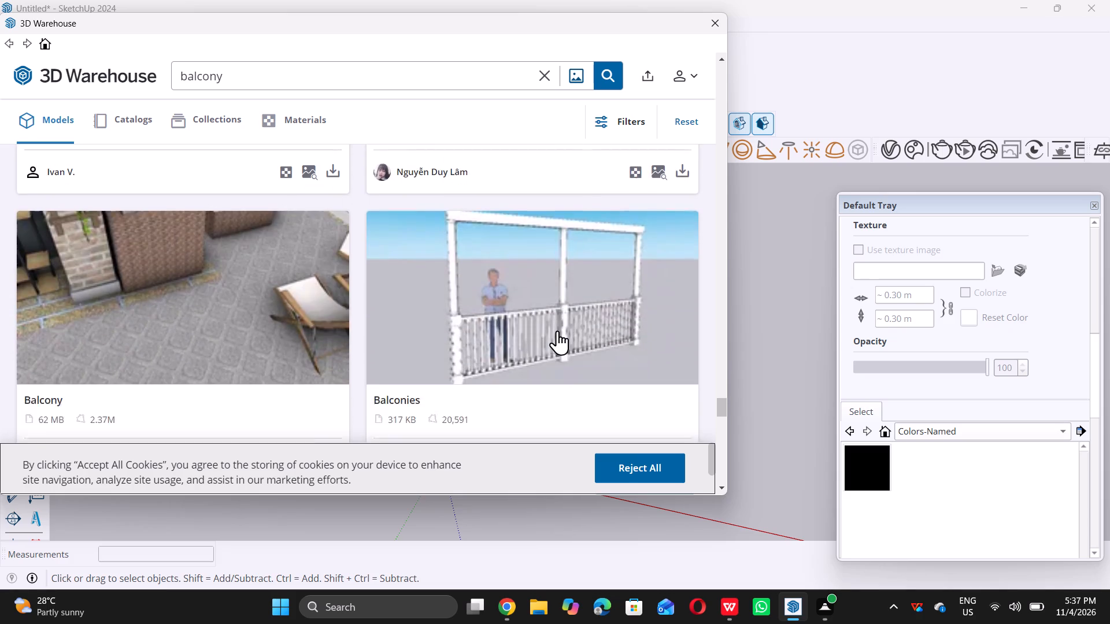
pyautogui.scroll(-8, 557, 330)
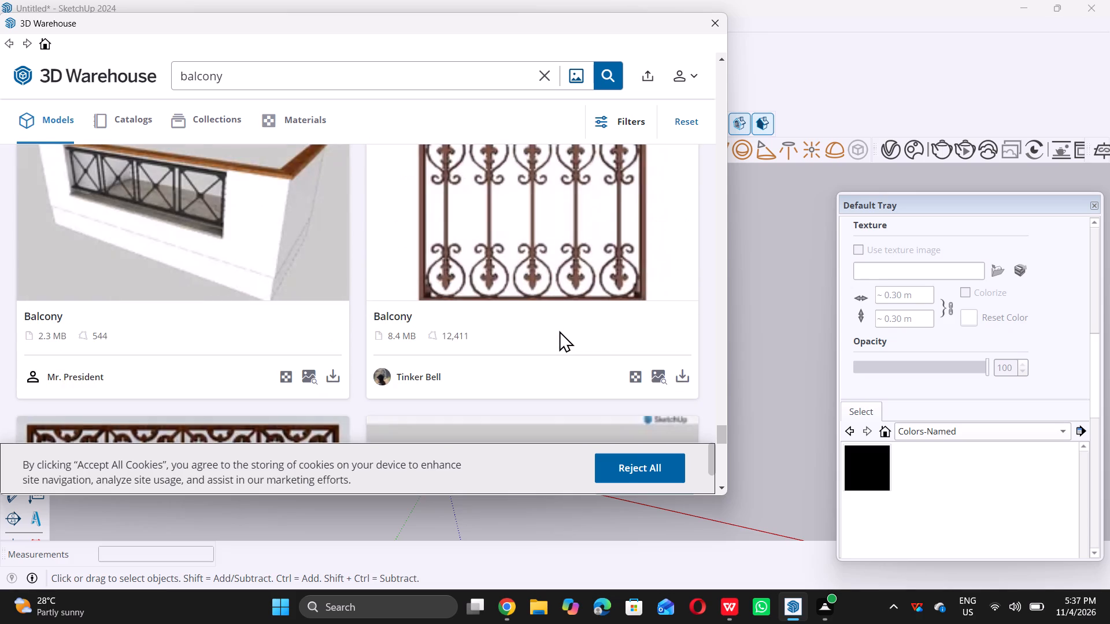
pyautogui.scroll(-15, 559, 330)
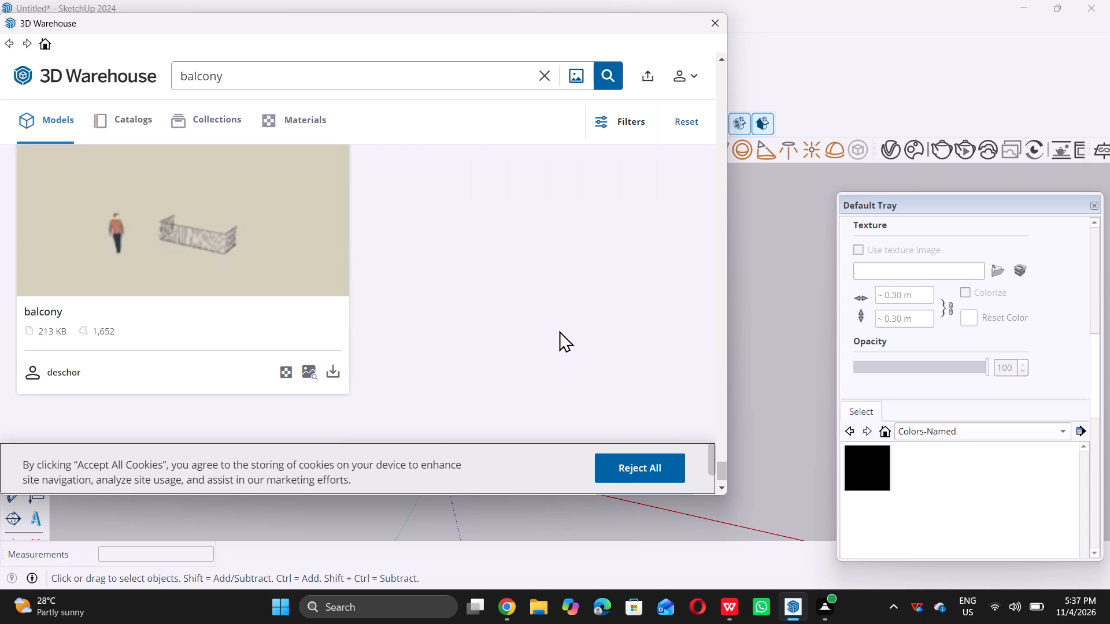
# Load more "balcony" models and look through the added batch to its end for one that suits the roof.
pyautogui.scroll(-3, 559, 330)
pyautogui.click(409, 409)
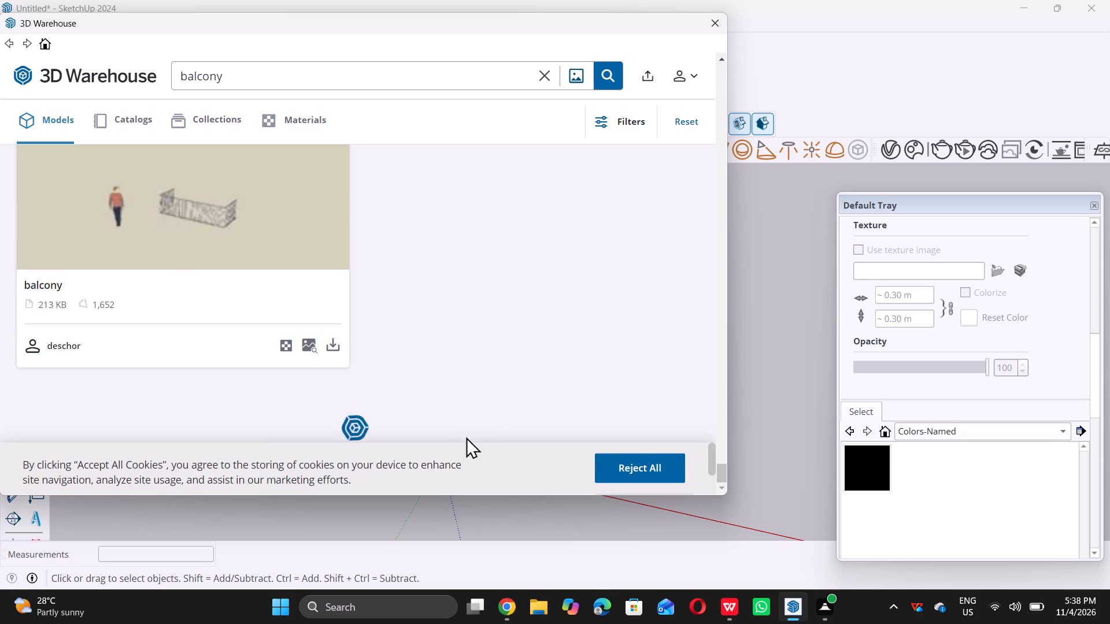
pyautogui.scroll(-2, 463, 355)
pyautogui.scroll(4, 467, 354)
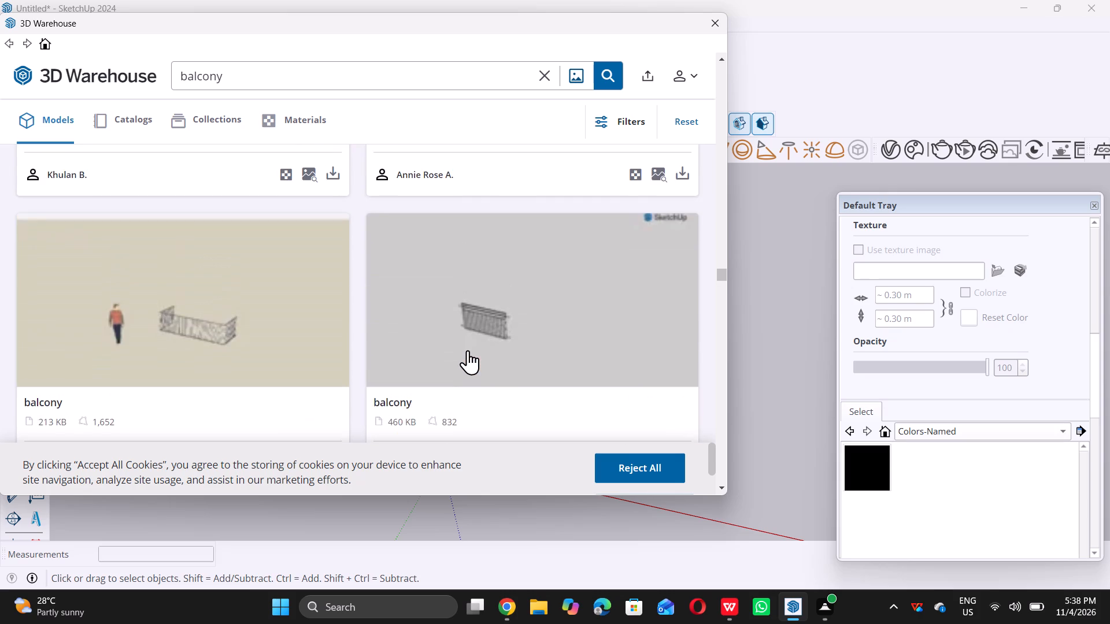
pyautogui.scroll(1, 469, 350)
pyautogui.scroll(-5, 476, 349)
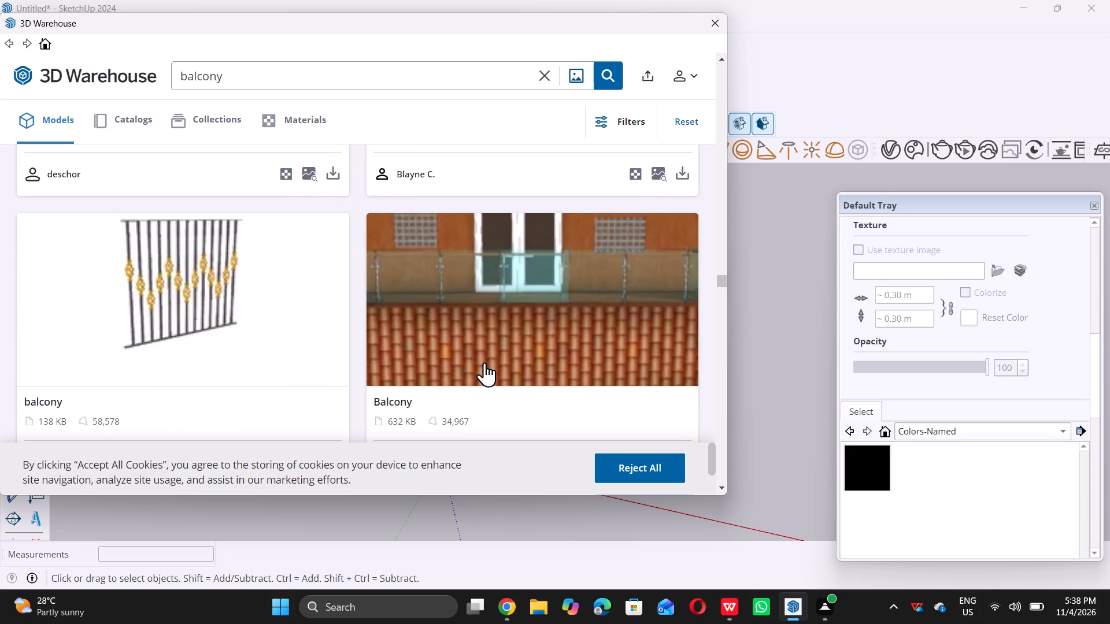
pyautogui.scroll(-6, 487, 362)
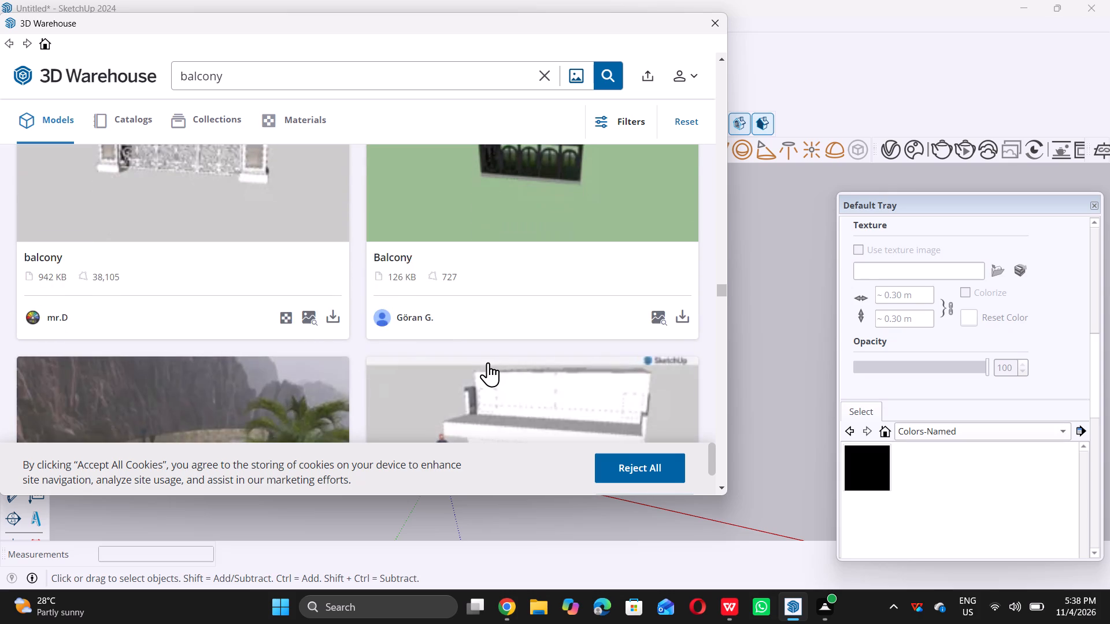
pyautogui.scroll(-11, 488, 362)
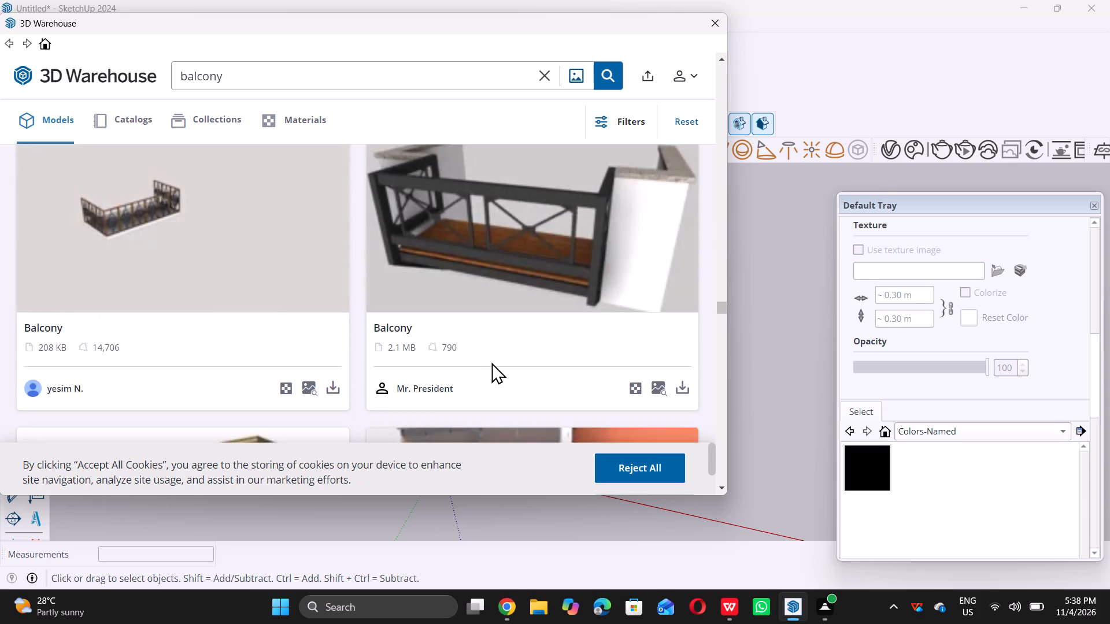
pyautogui.scroll(-9, 491, 362)
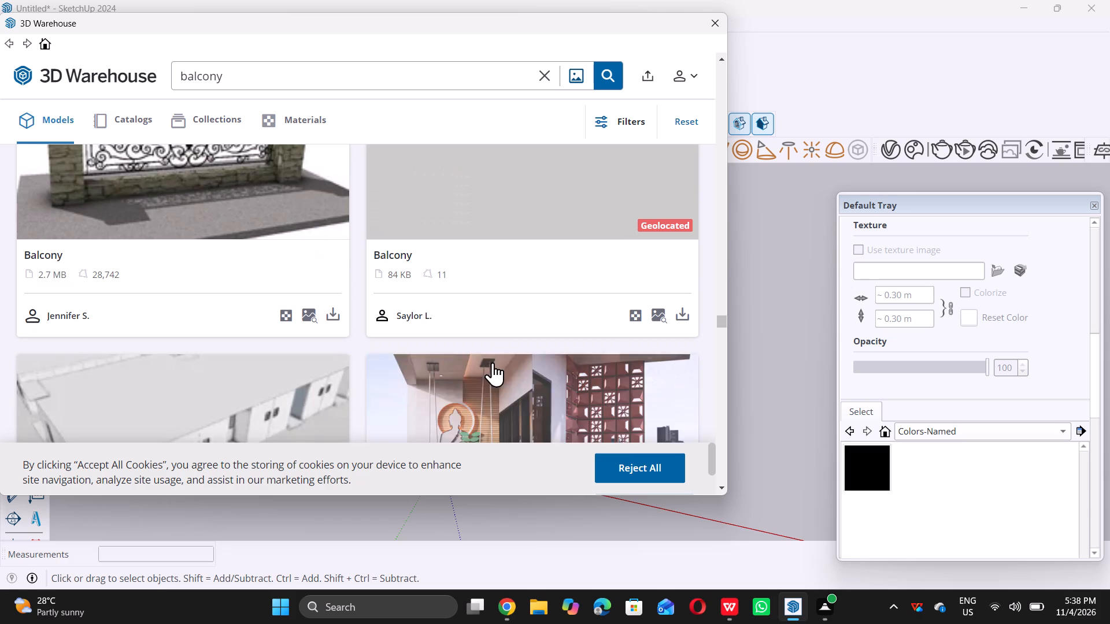
pyautogui.scroll(-13, 493, 362)
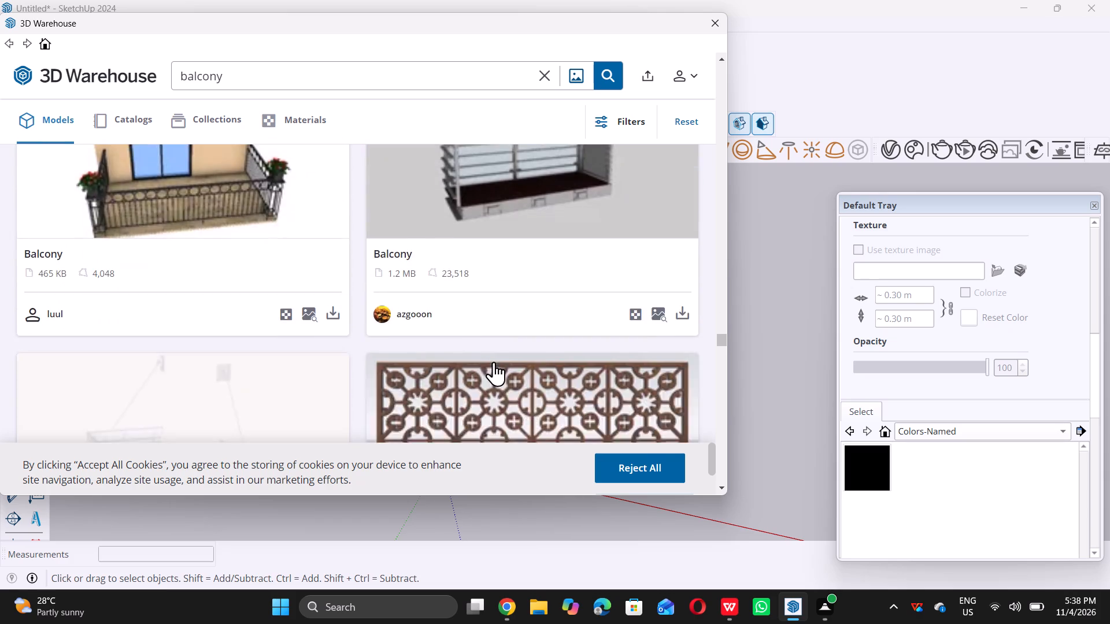
pyautogui.scroll(-12, 494, 362)
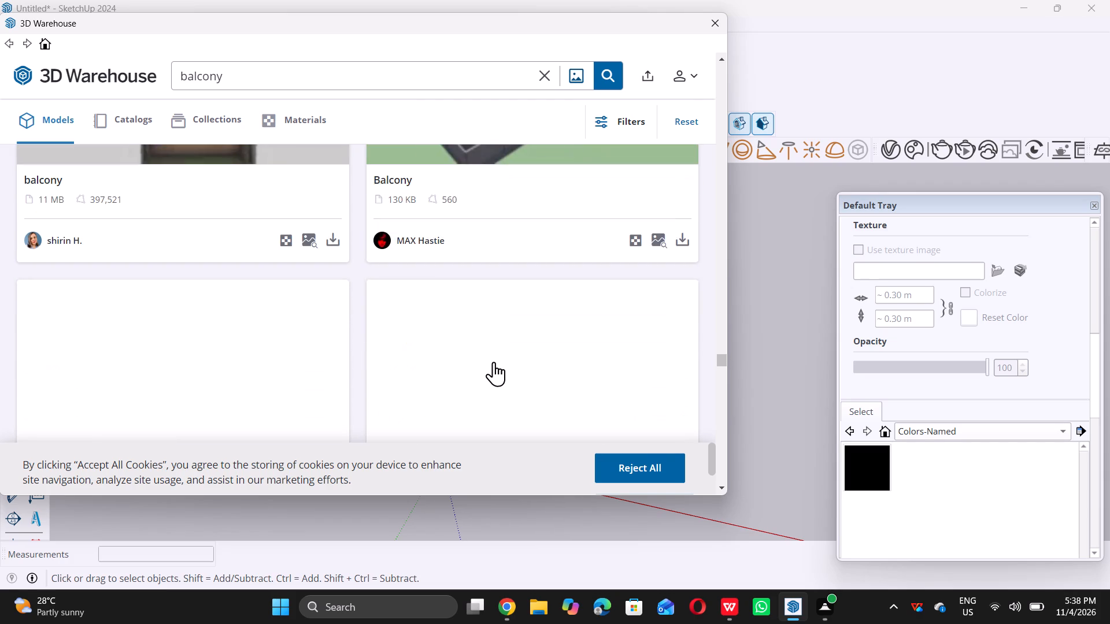
pyautogui.scroll(-7, 495, 361)
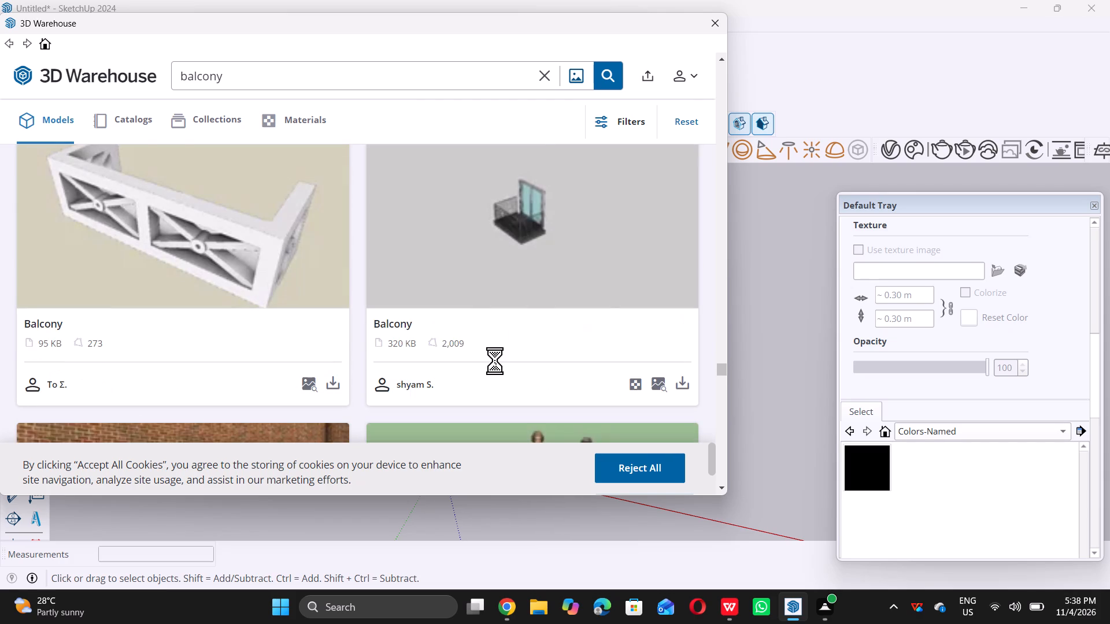
pyautogui.scroll(-14, 495, 361)
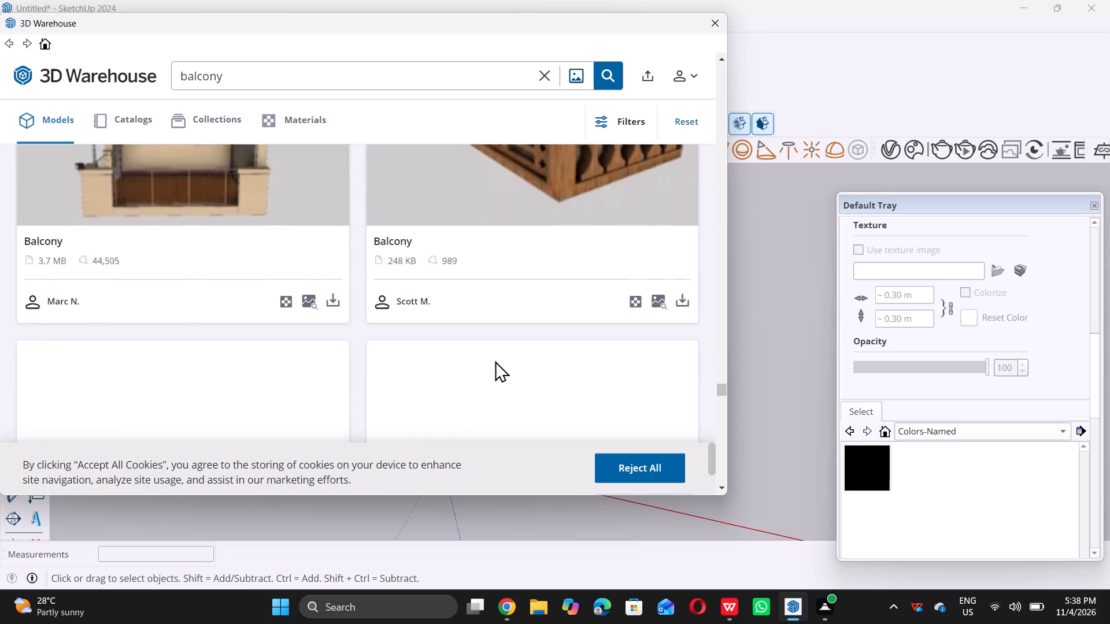
pyautogui.scroll(-9, 495, 361)
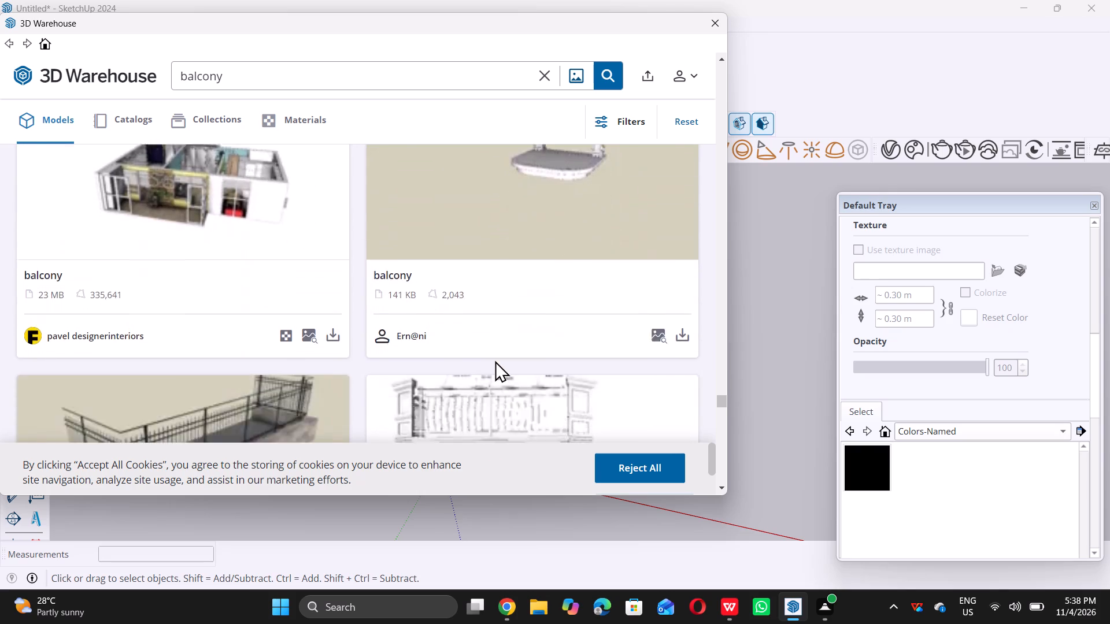
pyautogui.scroll(-1, 495, 361)
pyautogui.scroll(4, 495, 361)
pyautogui.scroll(-5, 495, 361)
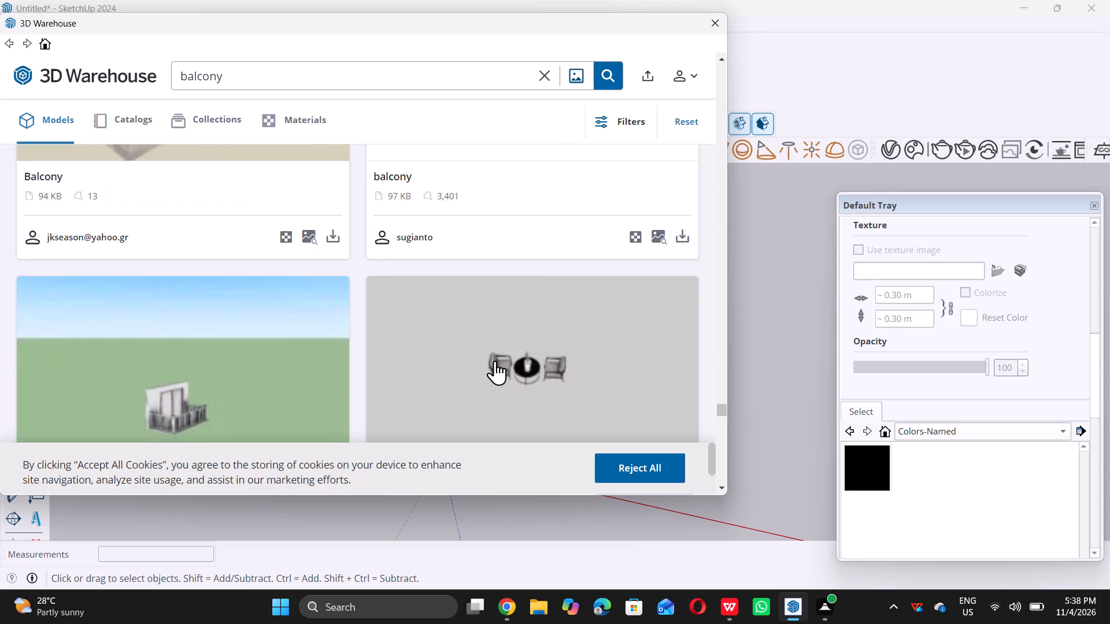
pyautogui.scroll(-12, 495, 361)
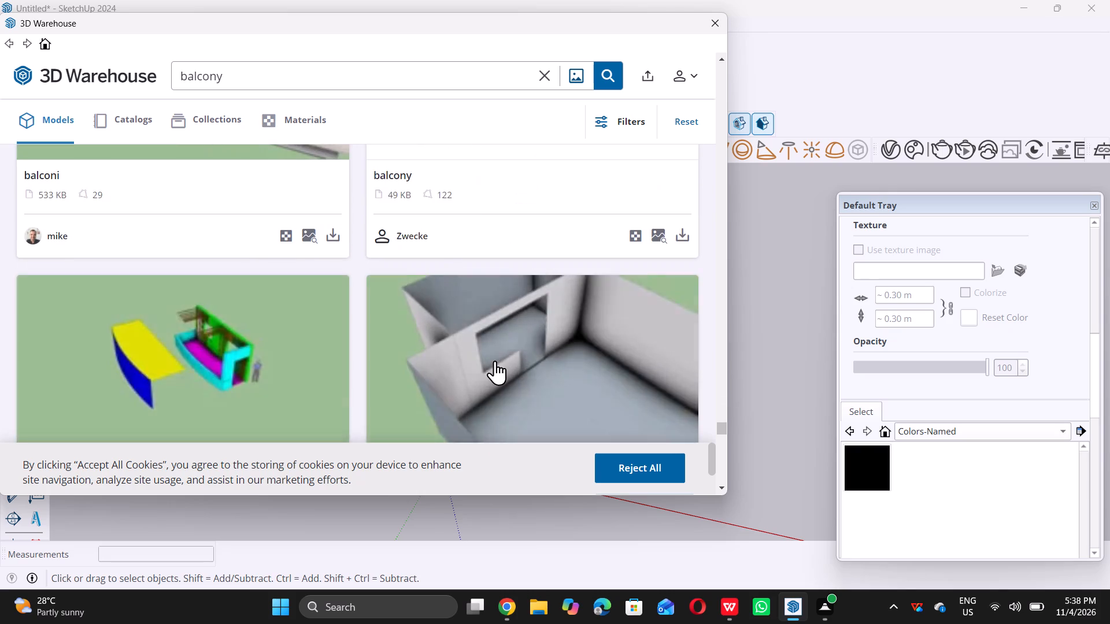
pyautogui.scroll(-17, 495, 361)
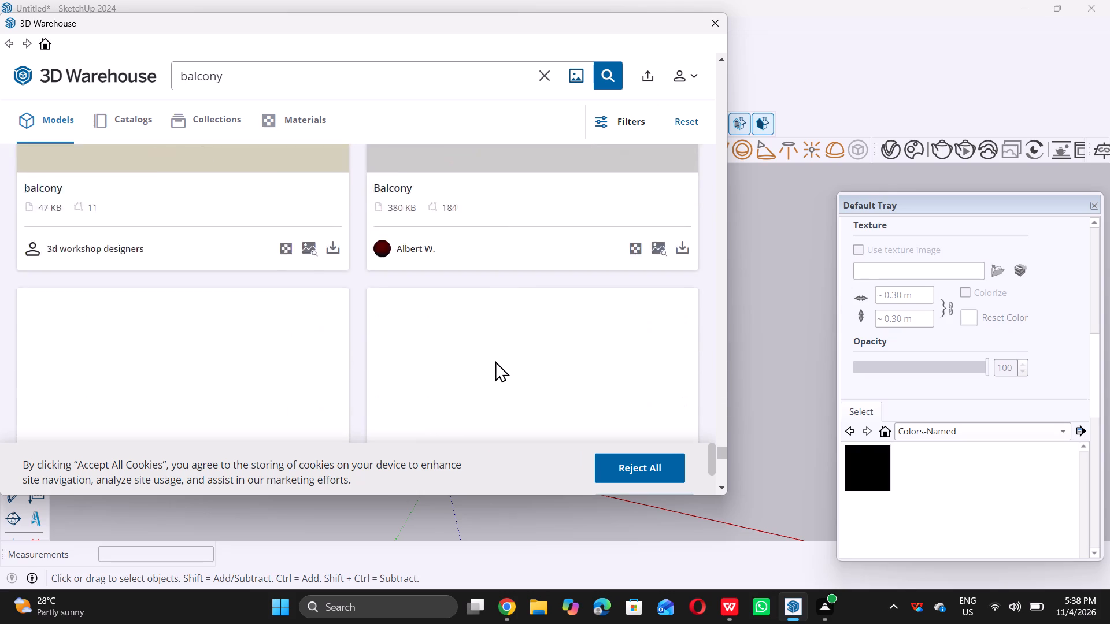
pyautogui.scroll(-7, 495, 361)
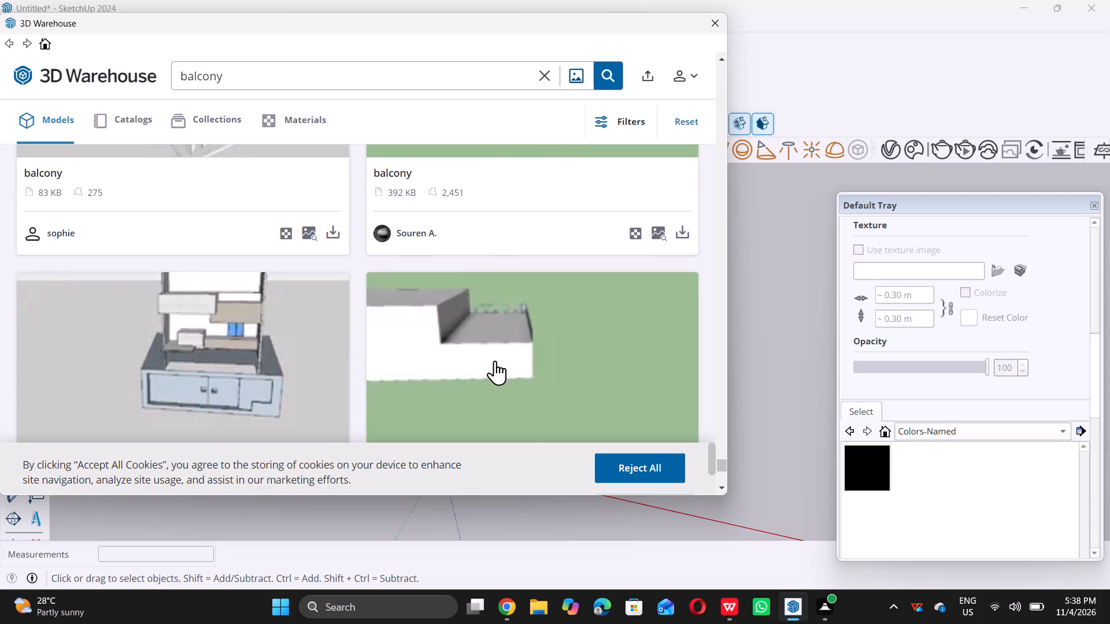
pyautogui.scroll(3, 495, 361)
pyautogui.scroll(-10, 495, 361)
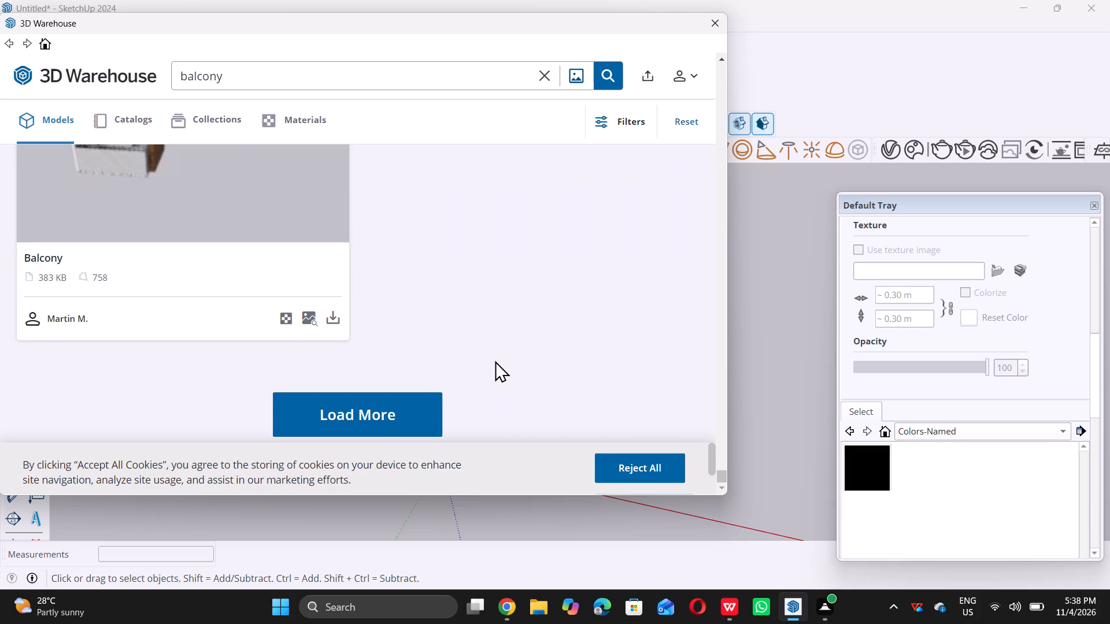
# Load a further batch of "balcony" models and look through it for a railing that suits the roof.
pyautogui.scroll(-4, 497, 361)
pyautogui.click(436, 413)
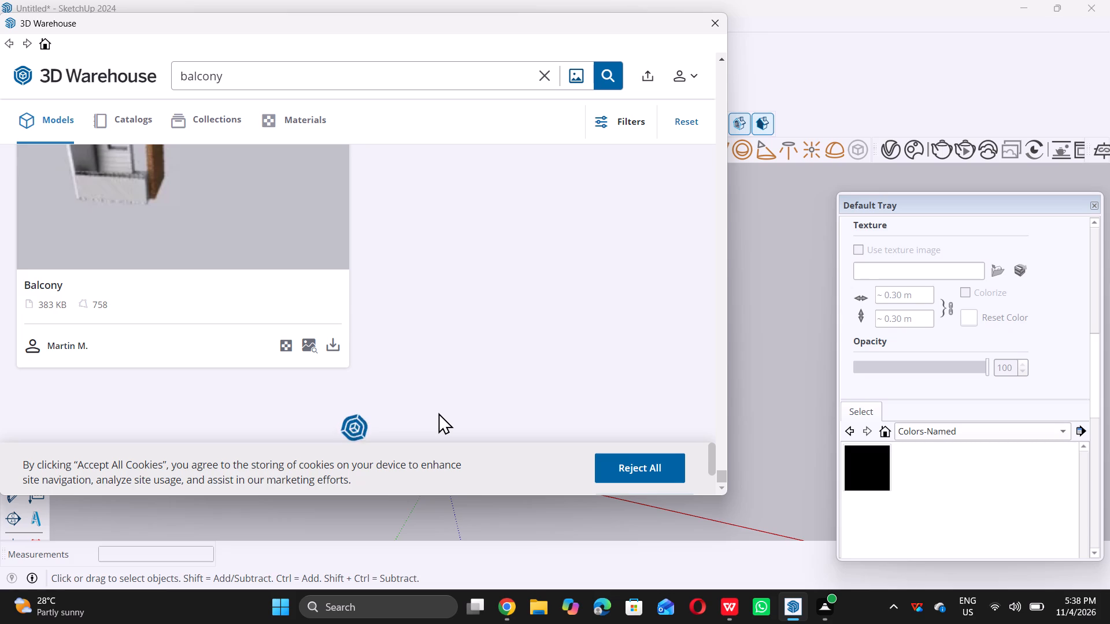
pyautogui.scroll(-1, 448, 398)
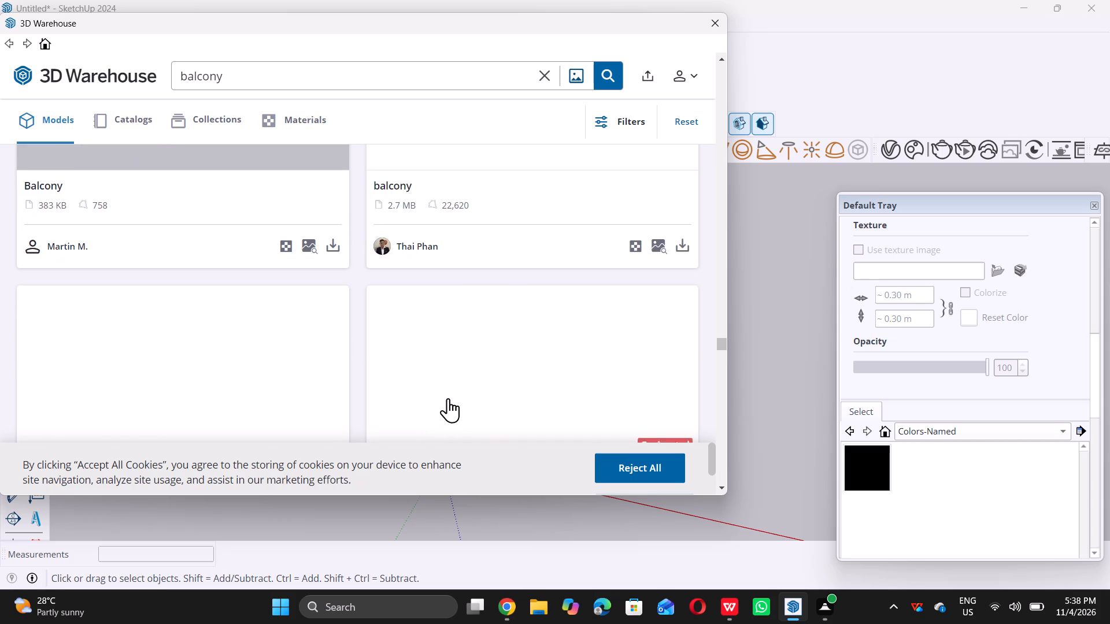
pyautogui.scroll(3, 448, 398)
pyautogui.scroll(-5, 449, 398)
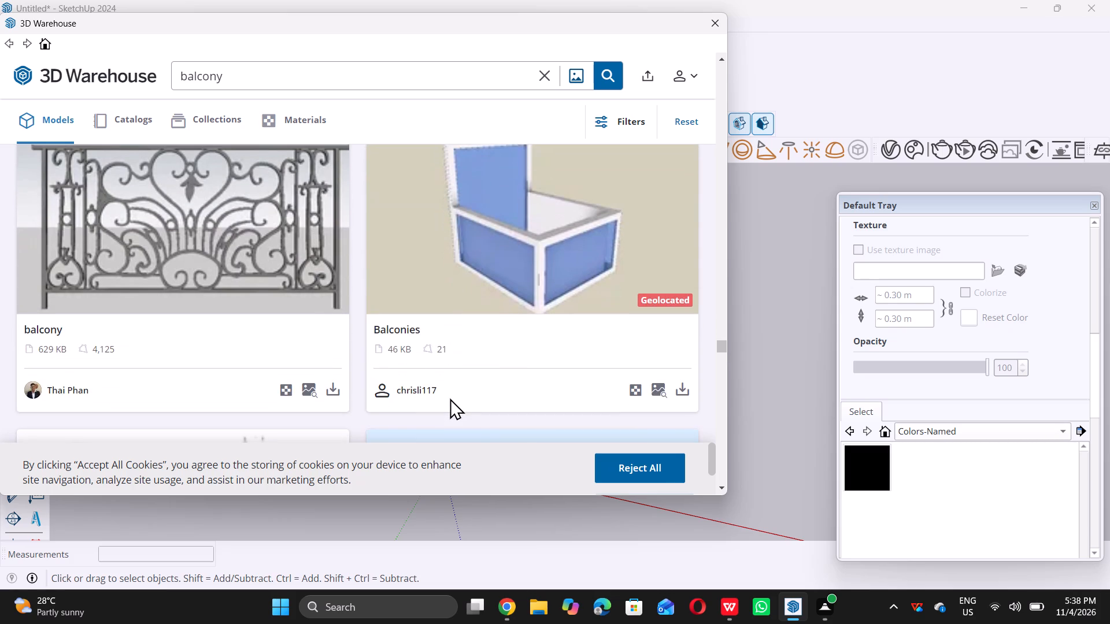
pyautogui.scroll(-5, 471, 369)
pyautogui.scroll(1, 471, 369)
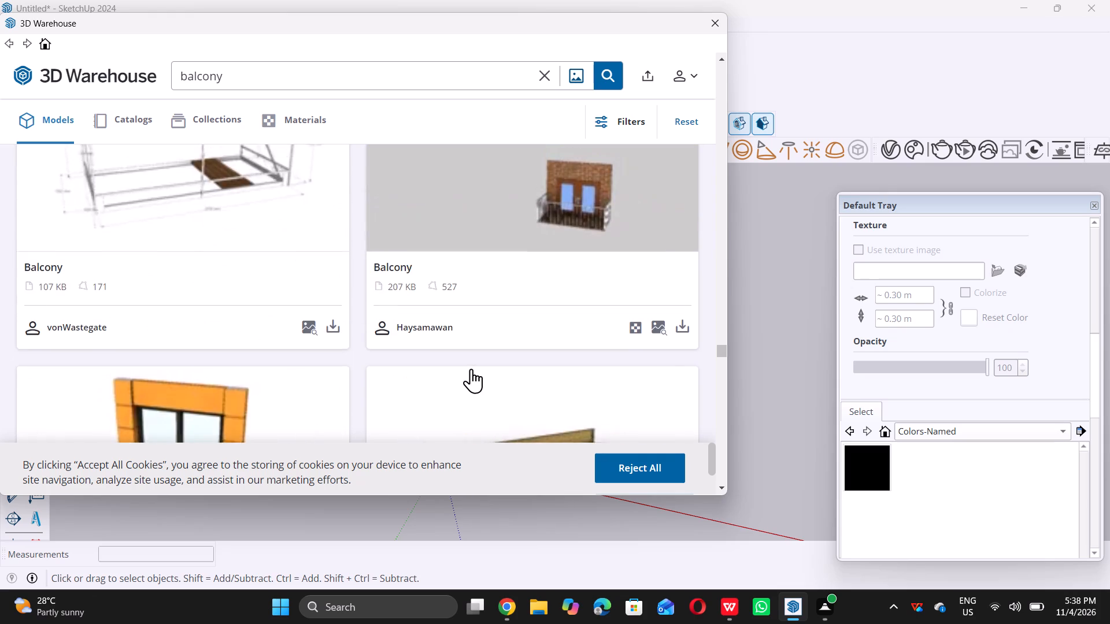
pyautogui.scroll(2, 471, 369)
pyautogui.scroll(-11, 471, 369)
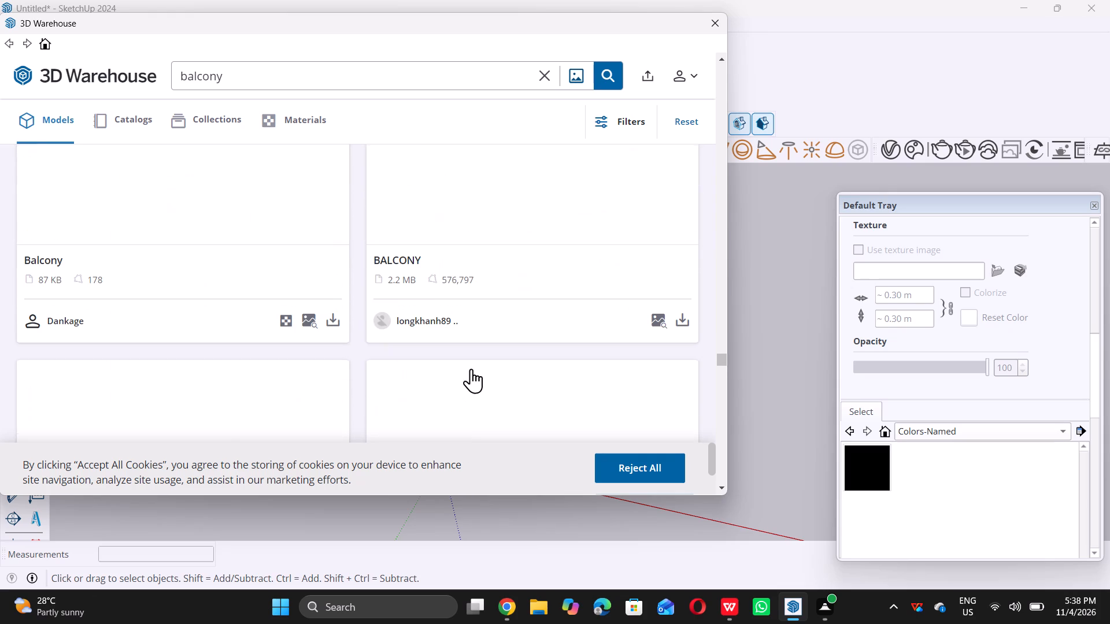
pyautogui.scroll(3, 471, 369)
pyautogui.scroll(-6, 472, 368)
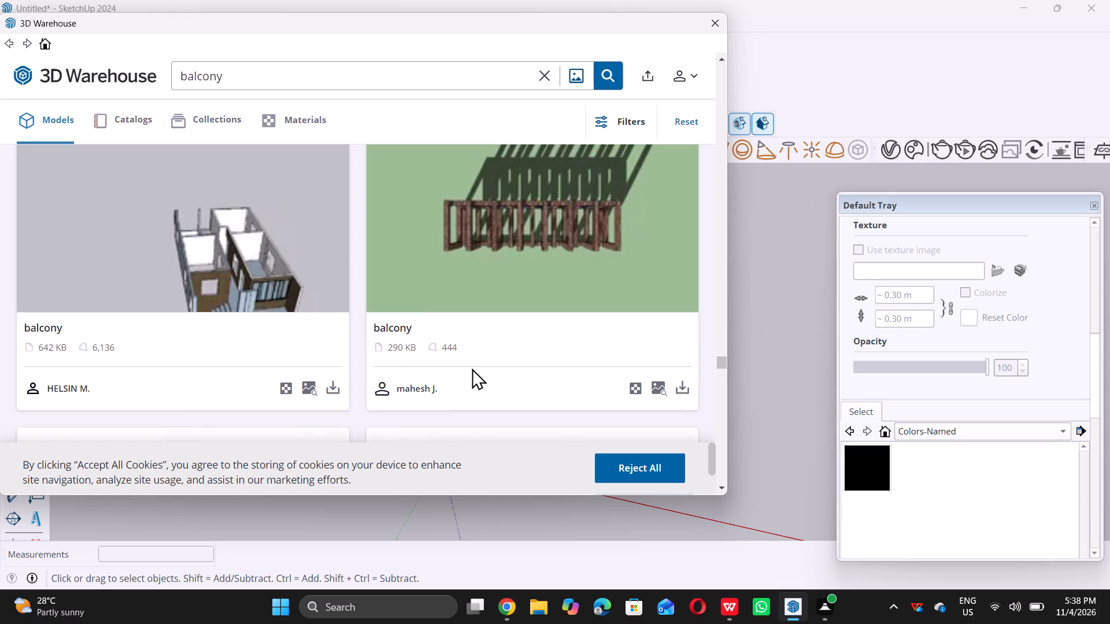
pyautogui.scroll(-10, 472, 368)
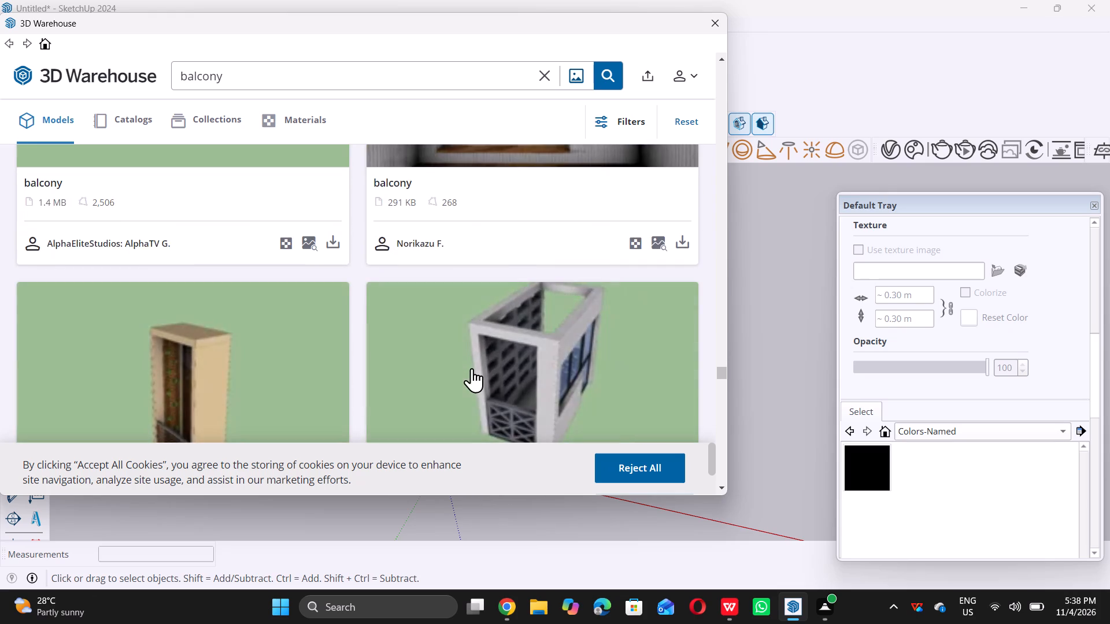
pyautogui.scroll(-6, 472, 368)
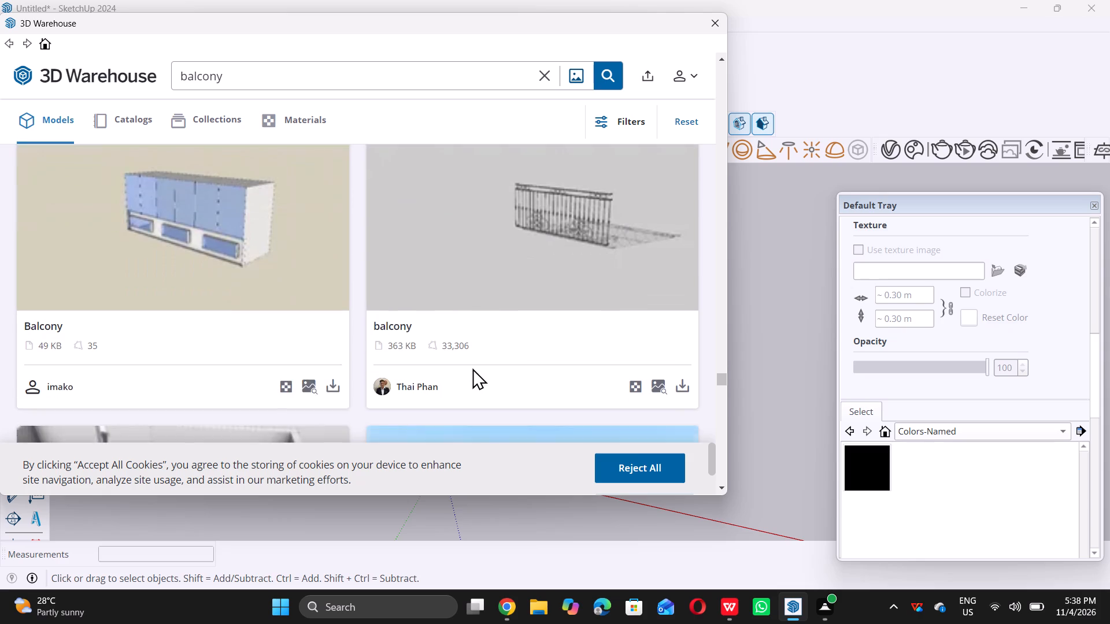
pyautogui.scroll(-10, 472, 368)
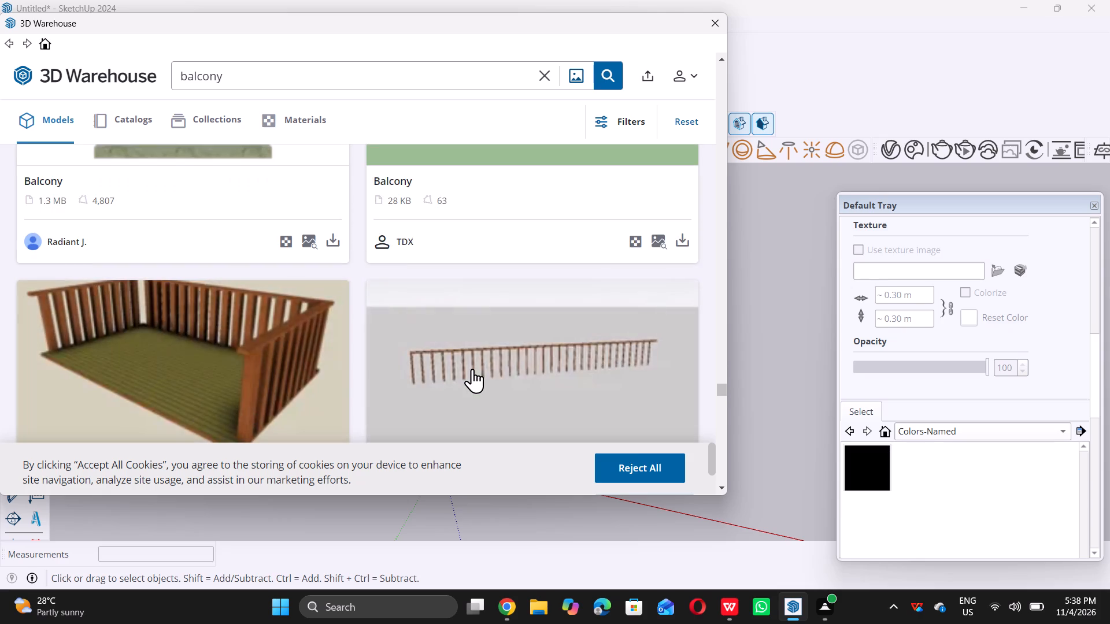
pyautogui.scroll(-11, 472, 369)
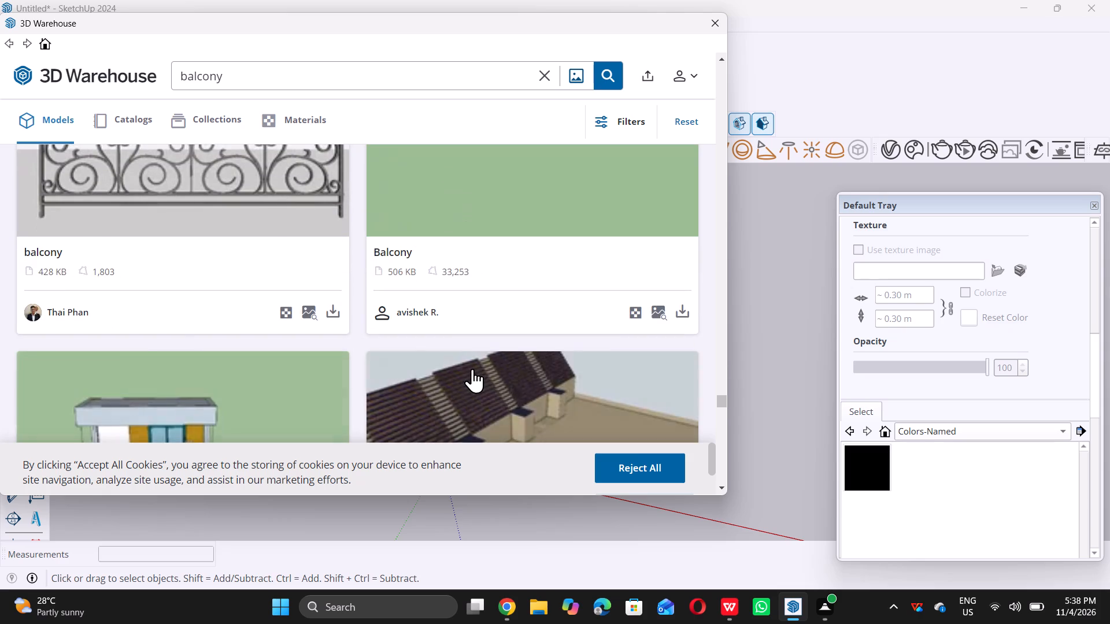
pyautogui.scroll(-7, 472, 369)
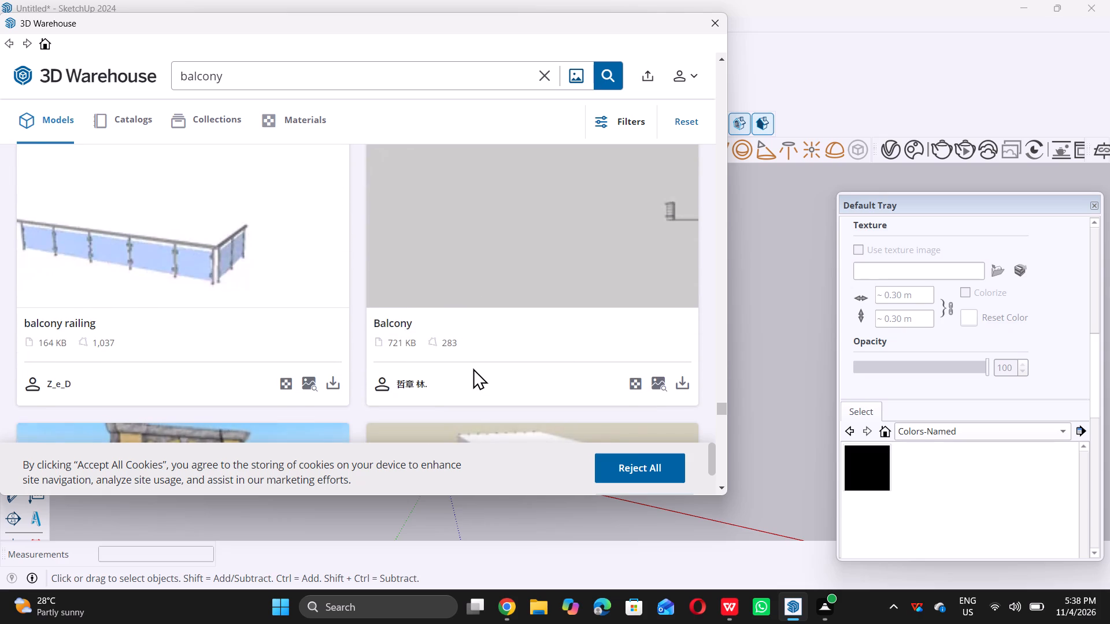
pyautogui.scroll(-1, 473, 368)
# Request the glass-panelled "balcony railing" model and skip through the promotional video to unlock 3 more downloads.
pyautogui.click(332, 314)
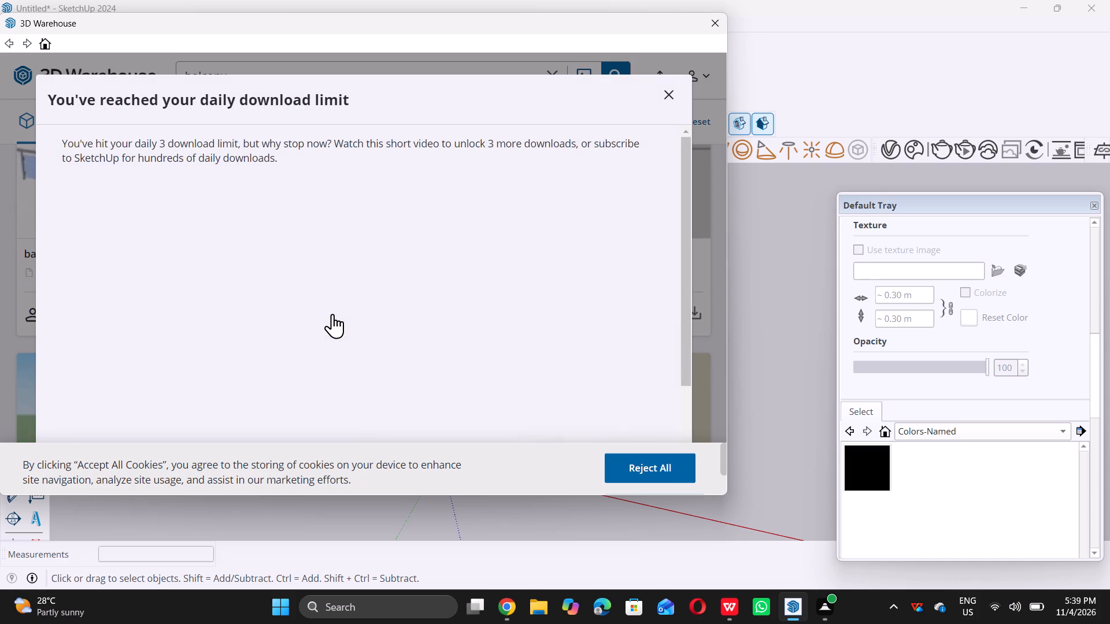
pyautogui.scroll(-6, 334, 315)
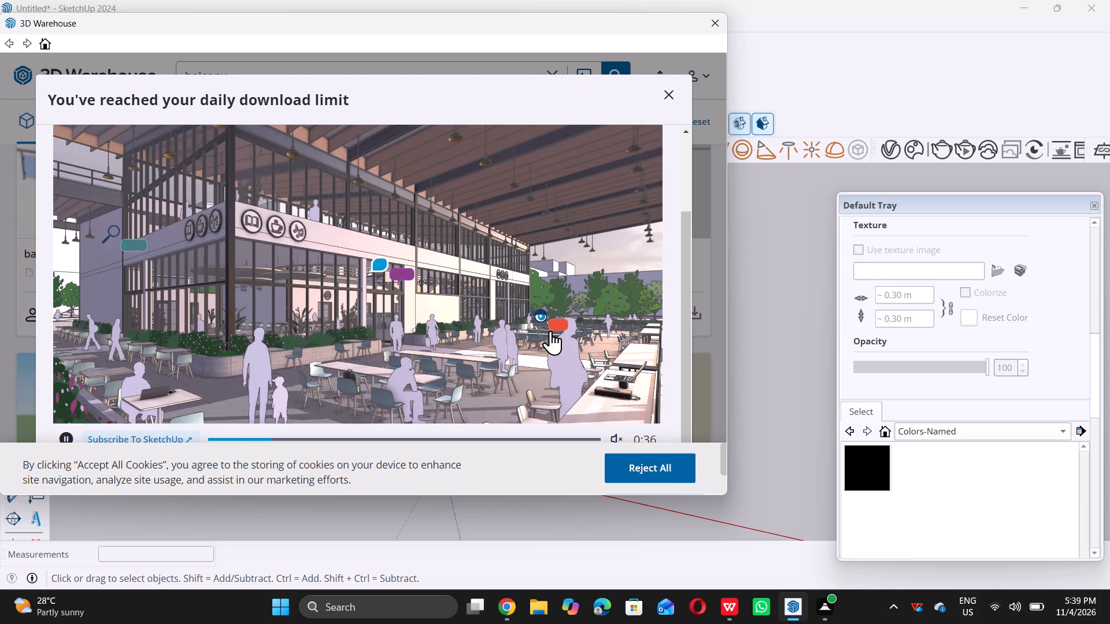
pyautogui.scroll(-6, 550, 330)
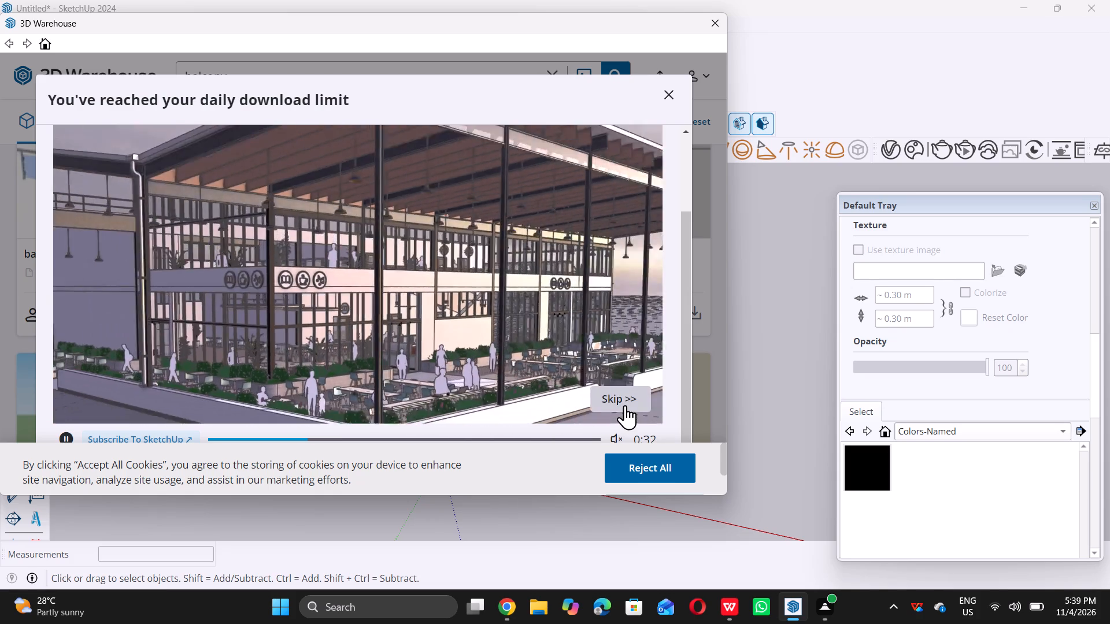
pyautogui.doubleClick(625, 405)
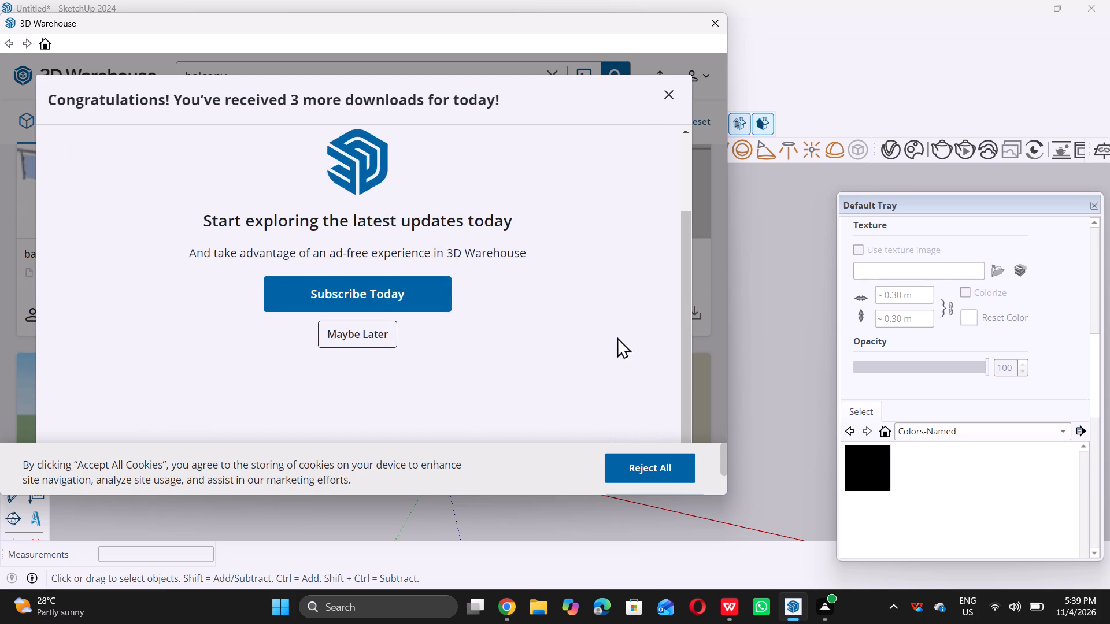
pyautogui.click(672, 95)
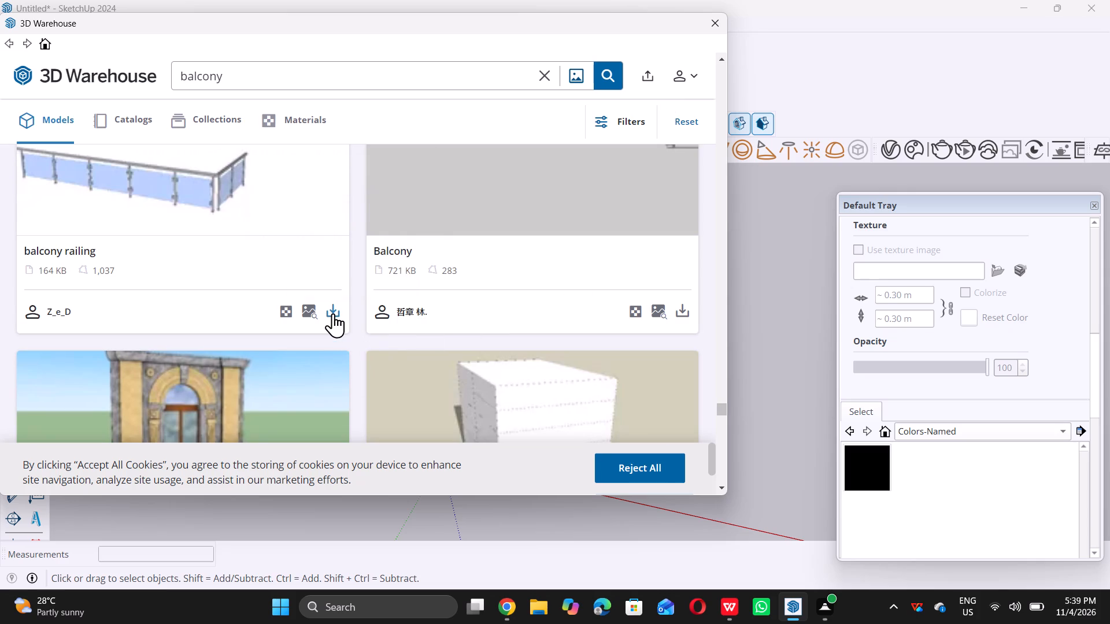
# Load the "balcony railing" model directly into the SketchUp model and place it on open ground beside the building.
pyautogui.doubleClick(333, 313)
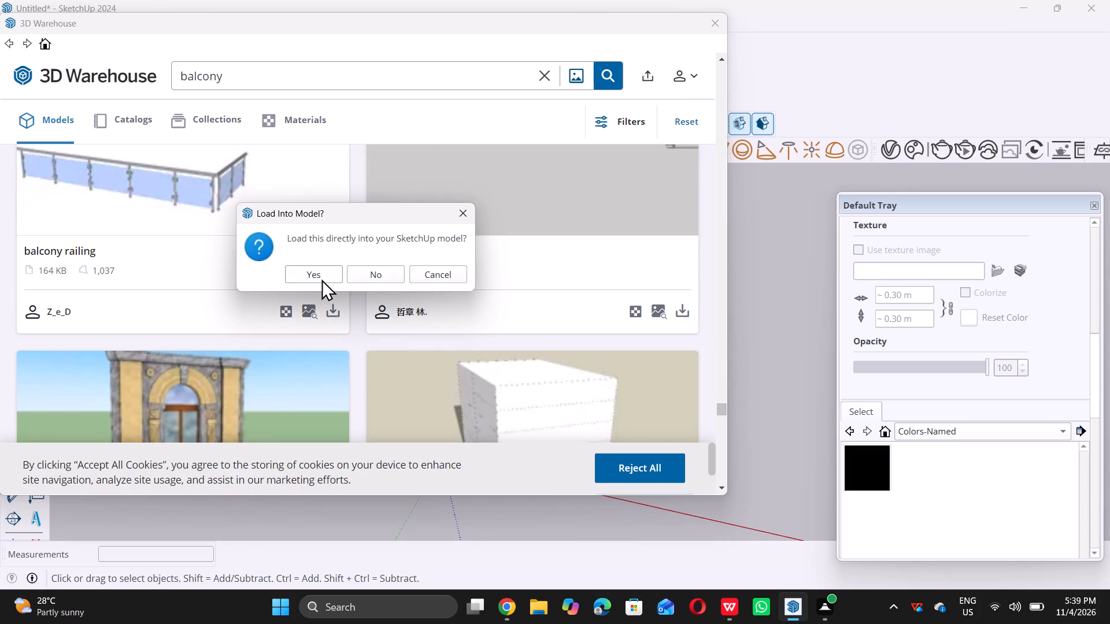
pyautogui.click(321, 279)
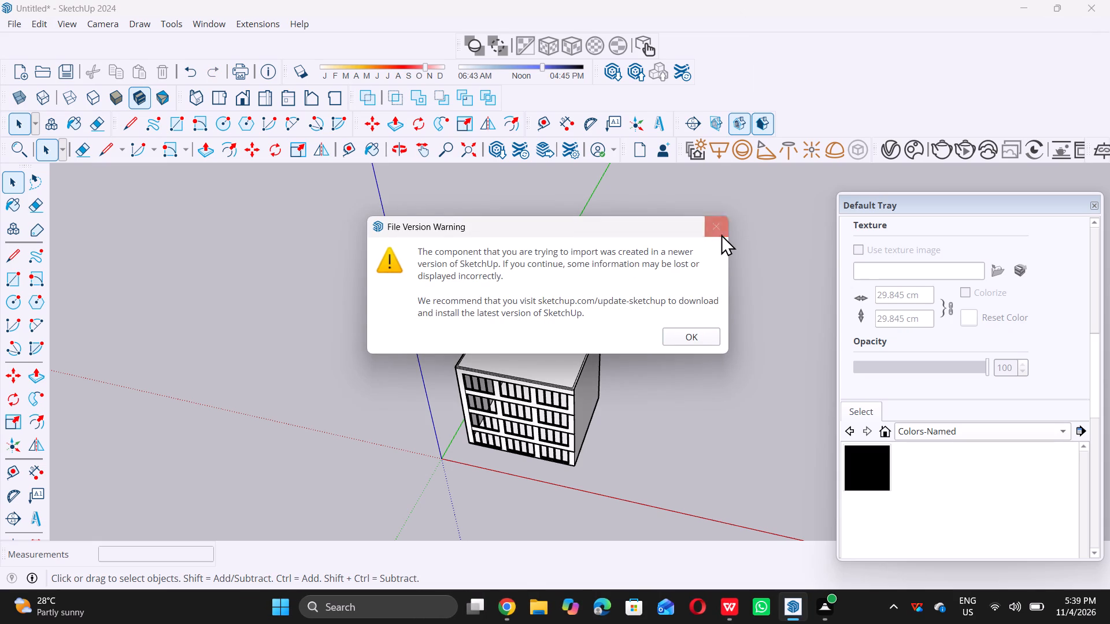
pyautogui.doubleClick(721, 233)
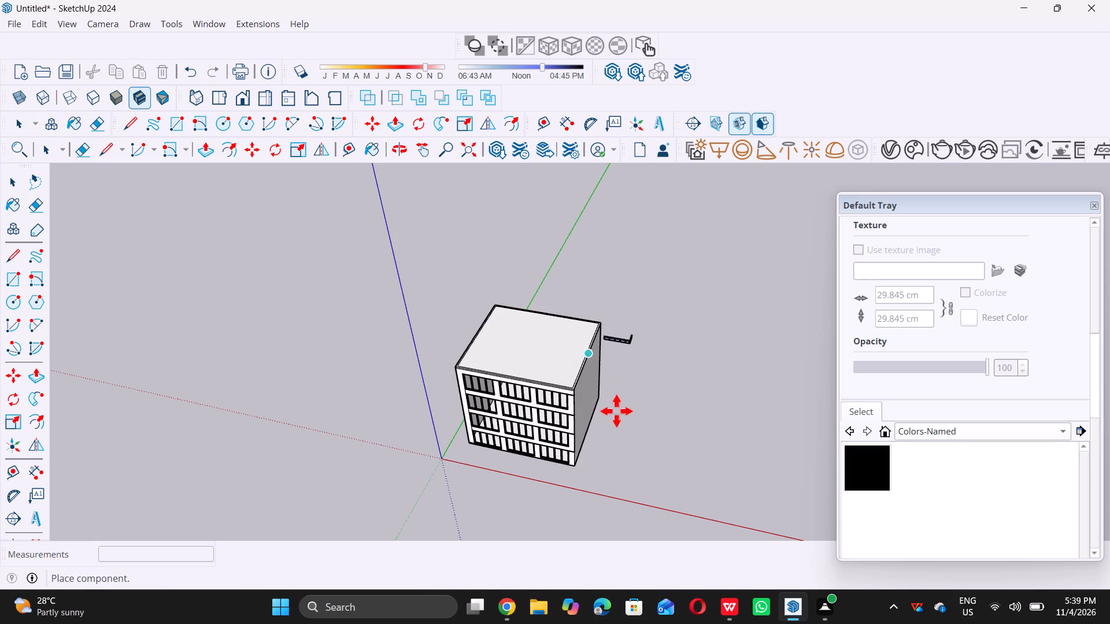
pyautogui.click(631, 455)
# Move the balcony railing by its bottom end corner from the ground onto the roof slab, near the front corner of the border.
pyautogui.scroll(11, 663, 477)
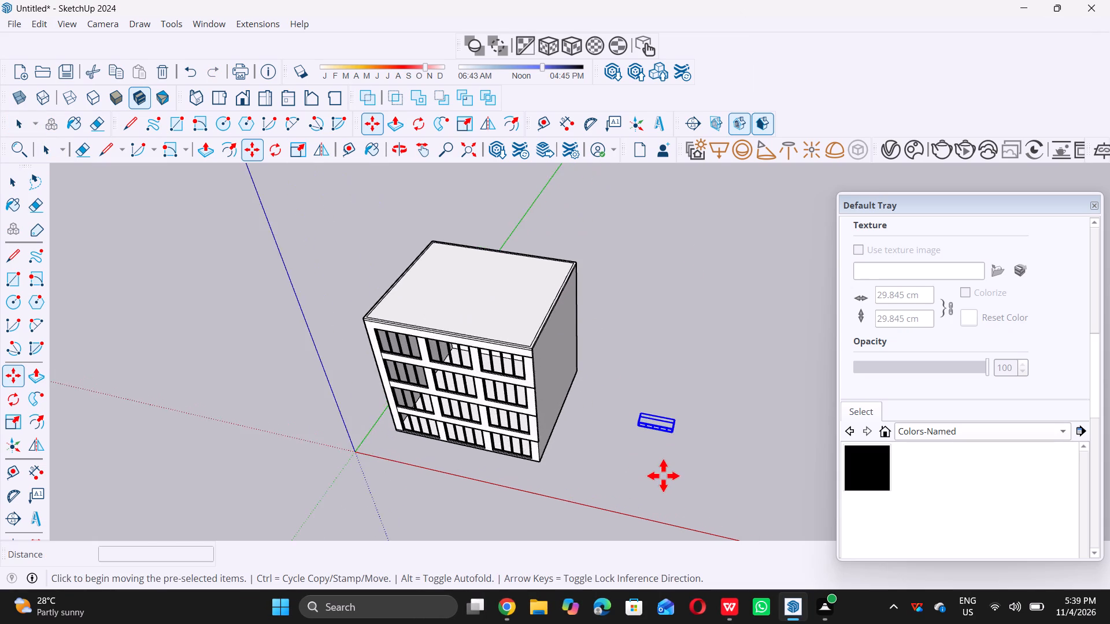
pyautogui.scroll(6, 663, 476)
pyautogui.moveTo(675, 465); pyautogui.dragTo(663, 400, button='middle')
pyautogui.scroll(2, 667, 399)
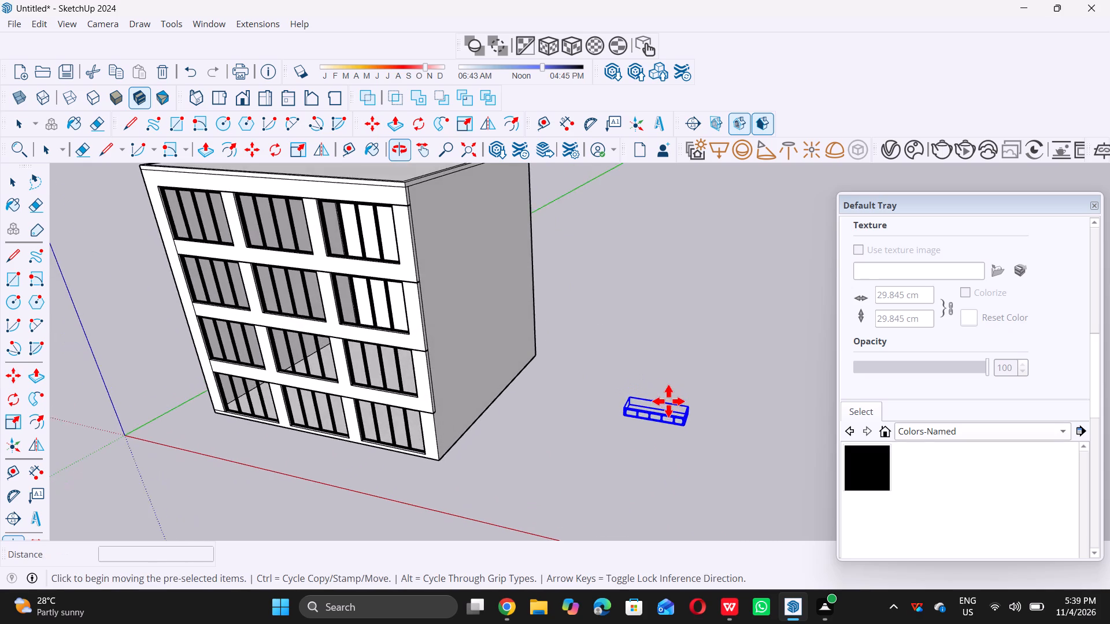
pyautogui.scroll(5, 668, 401)
pyautogui.scroll(7, 676, 460)
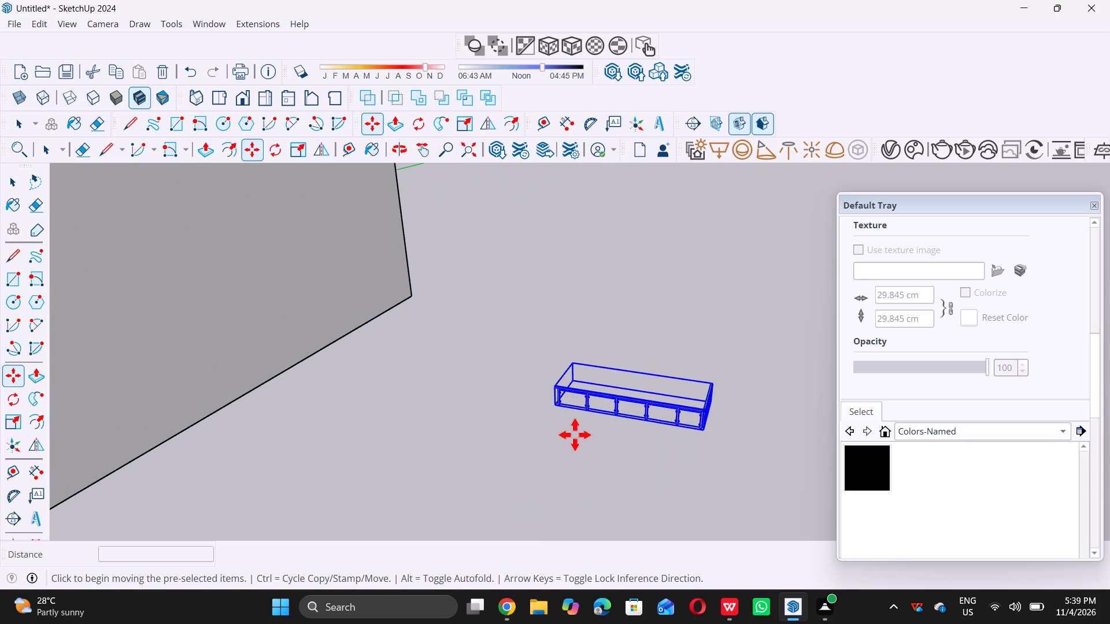
pyautogui.scroll(12, 565, 421)
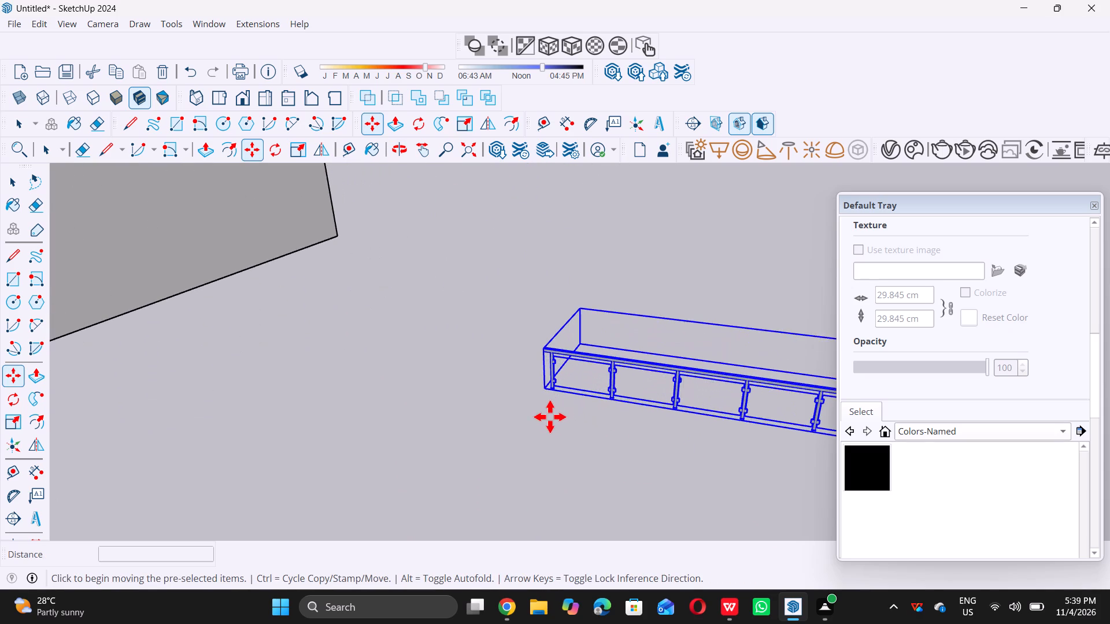
pyautogui.scroll(12, 550, 416)
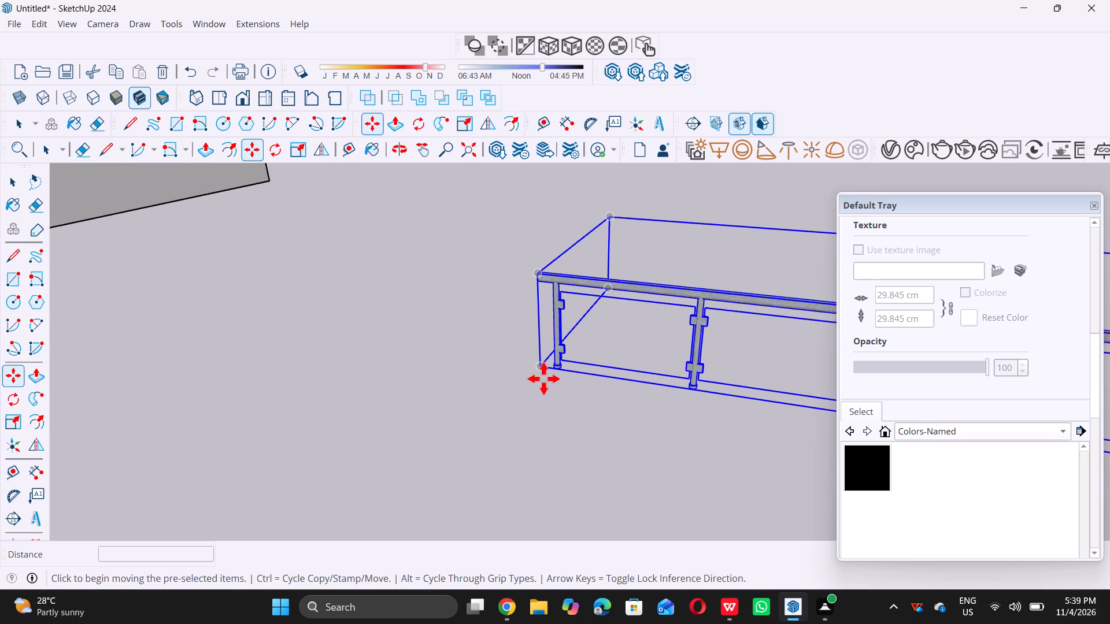
pyautogui.scroll(1, 543, 378)
pyautogui.click(538, 352)
pyautogui.scroll(-5, 538, 352)
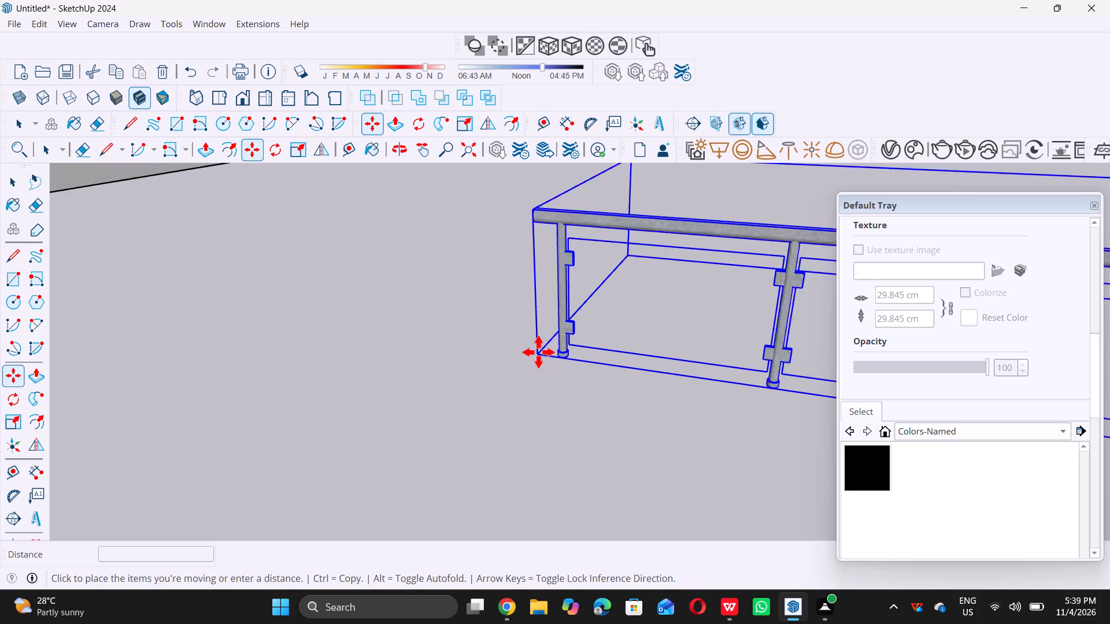
pyautogui.scroll(-20, 538, 352)
pyautogui.scroll(-9, 538, 352)
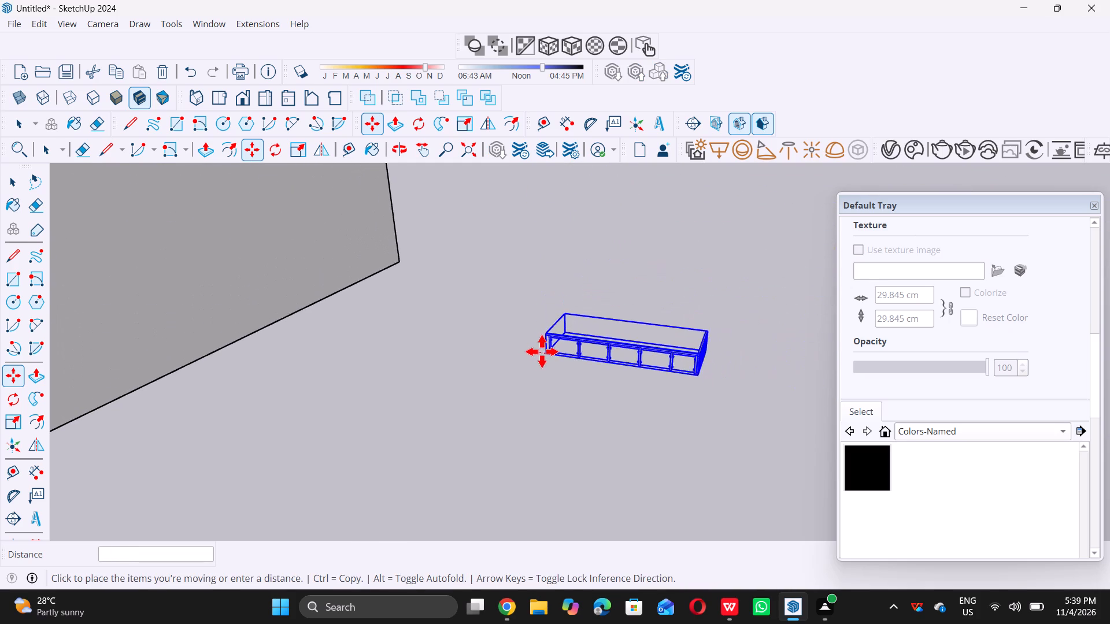
pyautogui.scroll(-20, 542, 351)
pyautogui.scroll(-6, 542, 351)
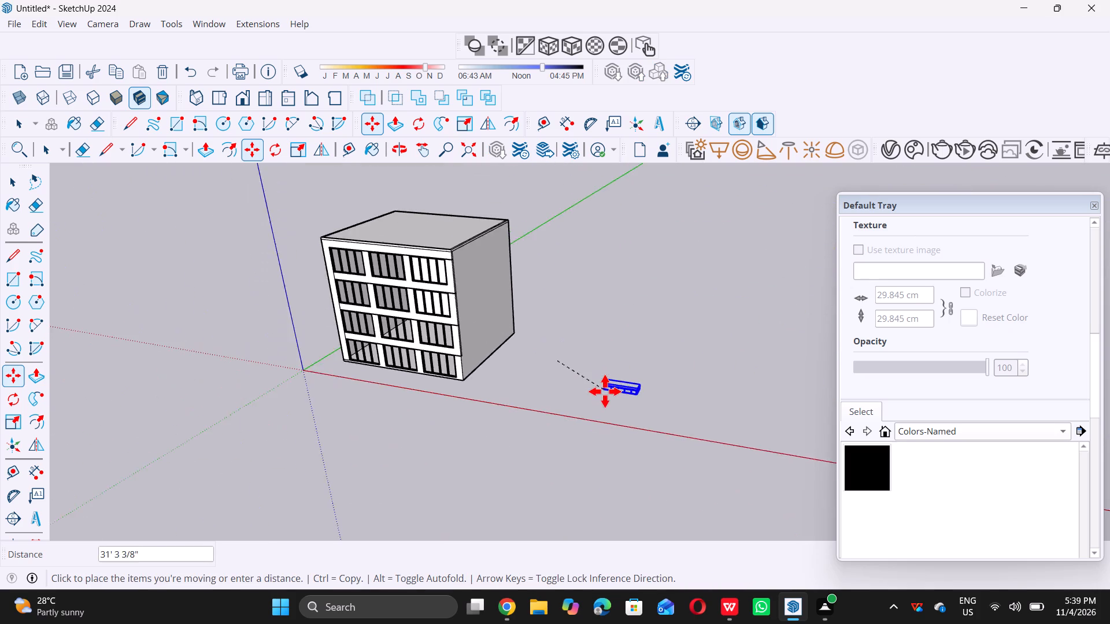
pyautogui.scroll(6, 392, 244)
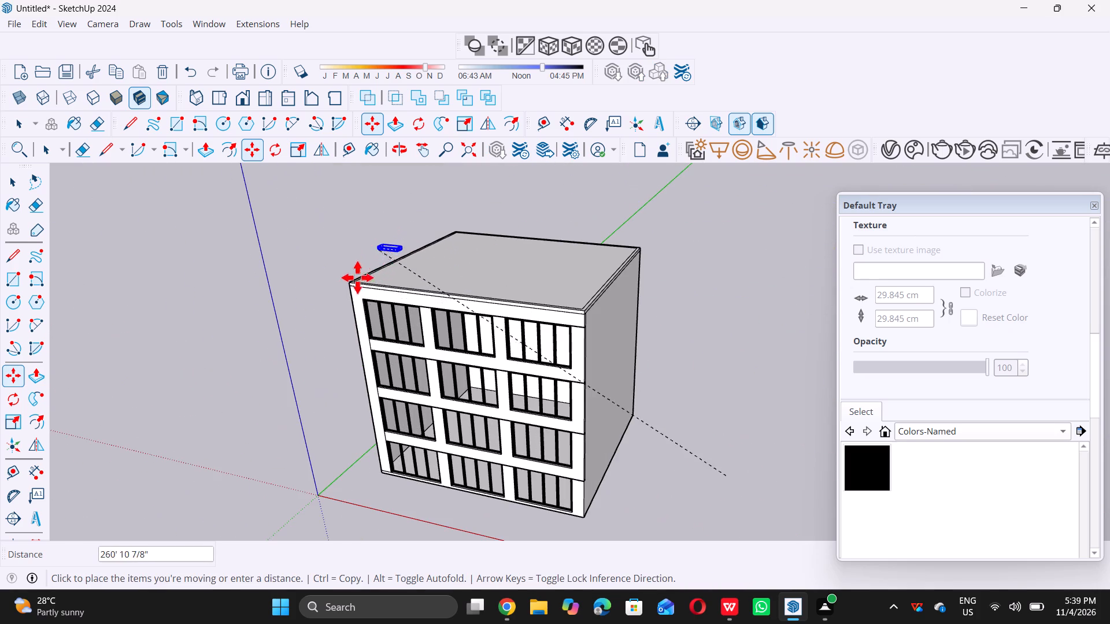
pyautogui.moveTo(353, 284); pyautogui.dragTo(390, 300, button='middle')
pyautogui.scroll(6, 347, 307)
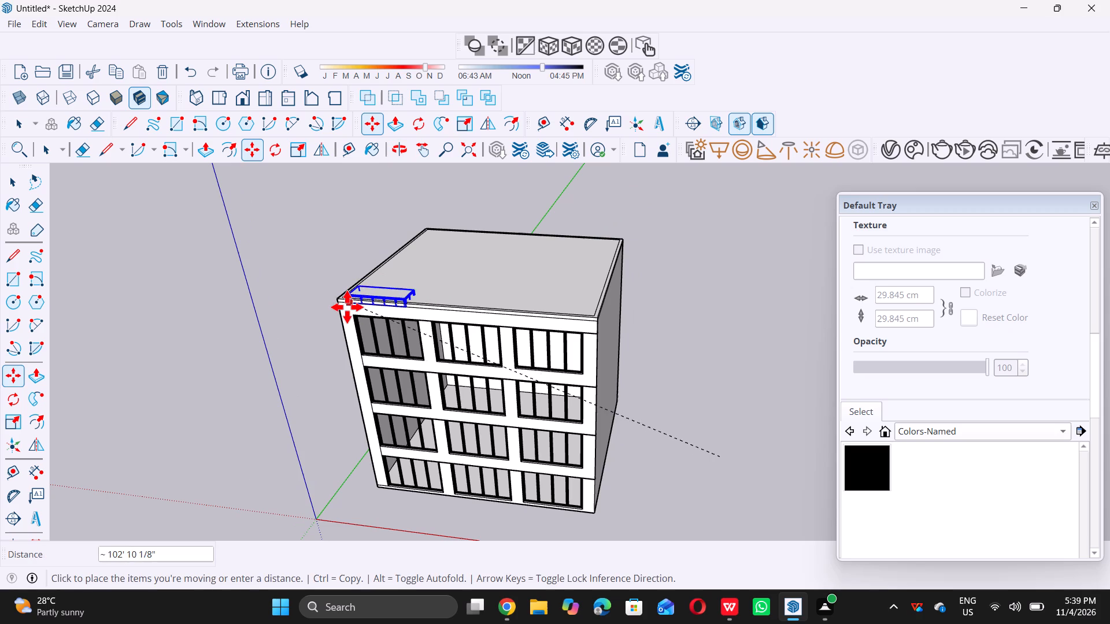
pyautogui.scroll(13, 347, 307)
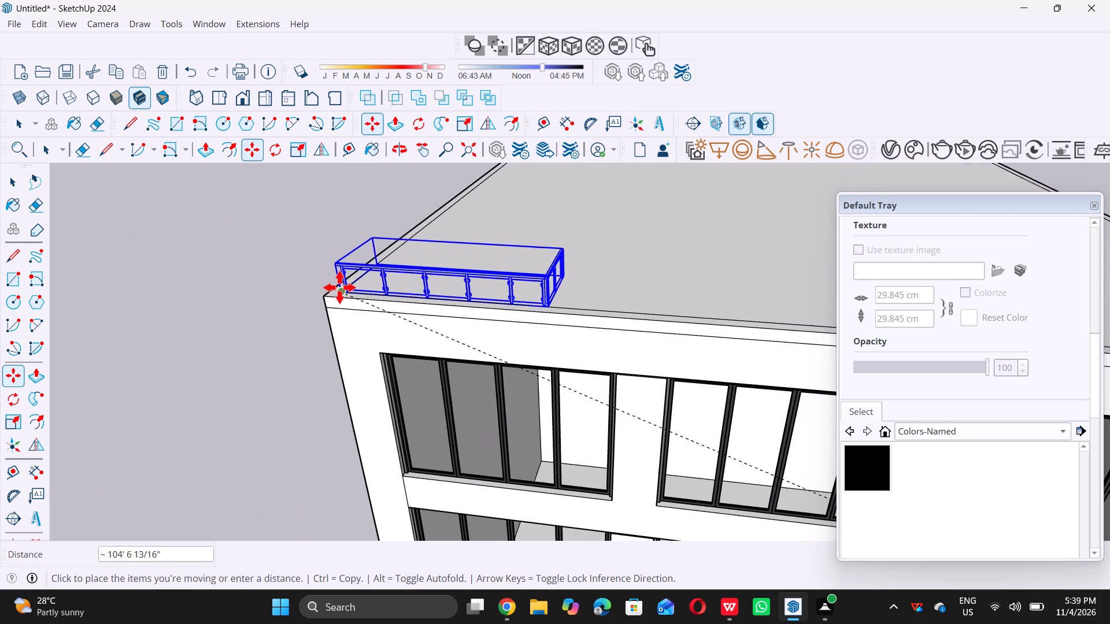
pyautogui.scroll(7, 341, 287)
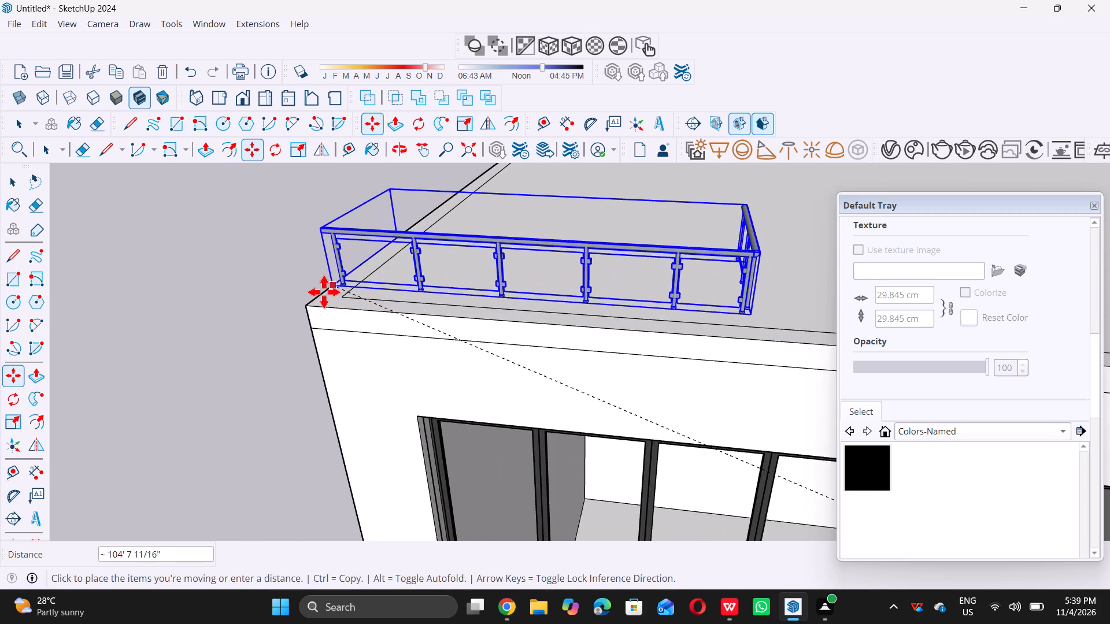
pyautogui.moveTo(324, 292); pyautogui.dragTo(324, 304, button='middle')
pyautogui.middleClick(324, 304)
pyautogui.middleClick(324, 304)
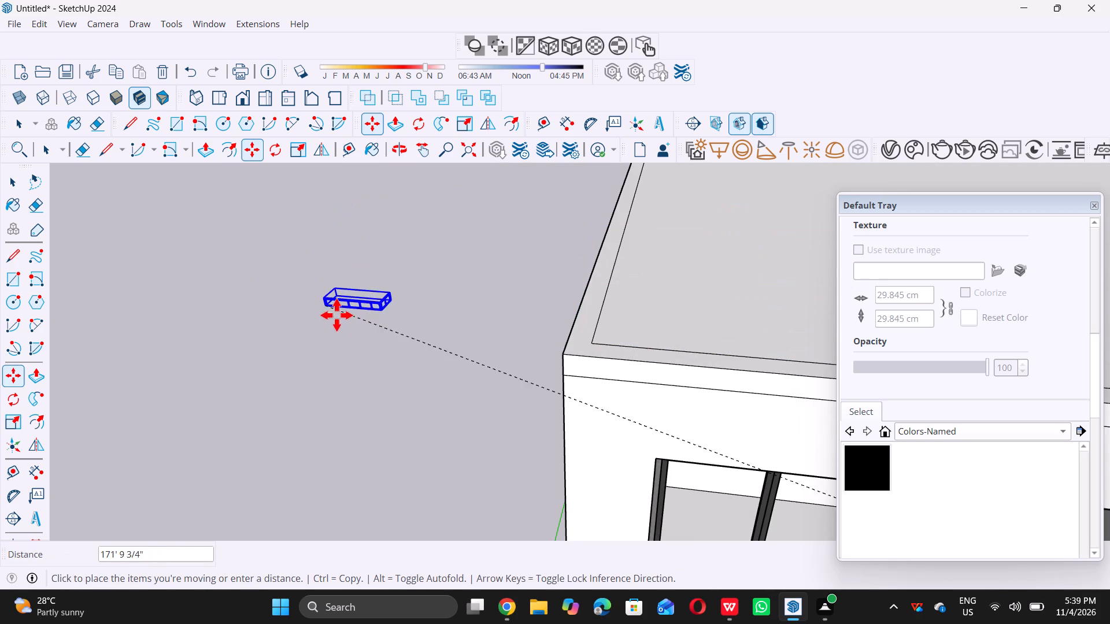
pyautogui.scroll(-9, 394, 331)
pyautogui.scroll(4, 462, 337)
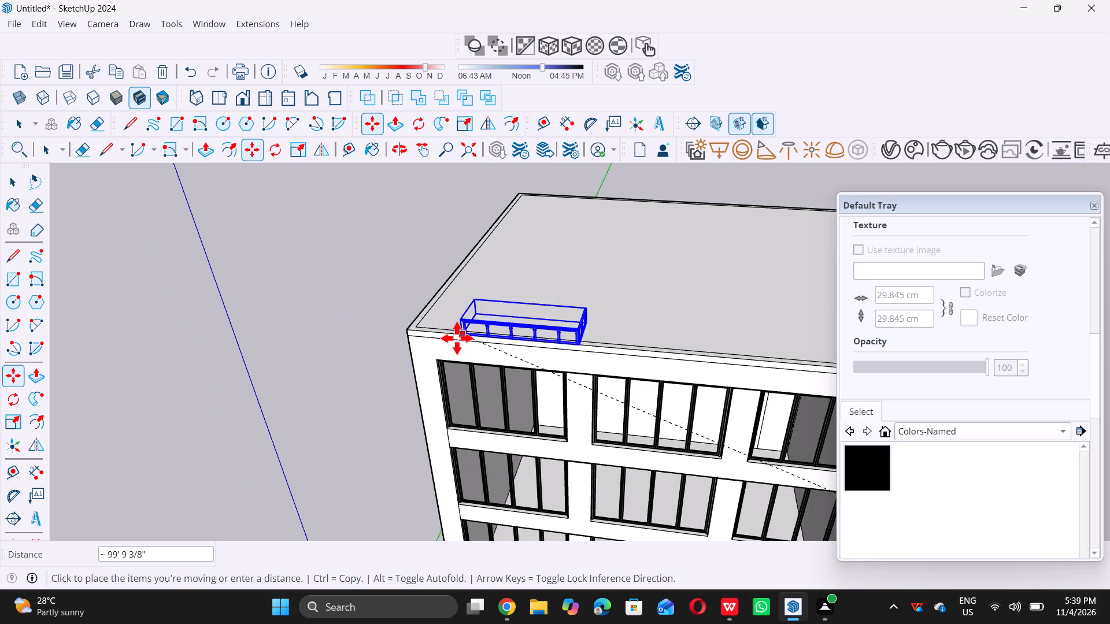
pyautogui.scroll(2, 457, 338)
pyautogui.scroll(6, 384, 325)
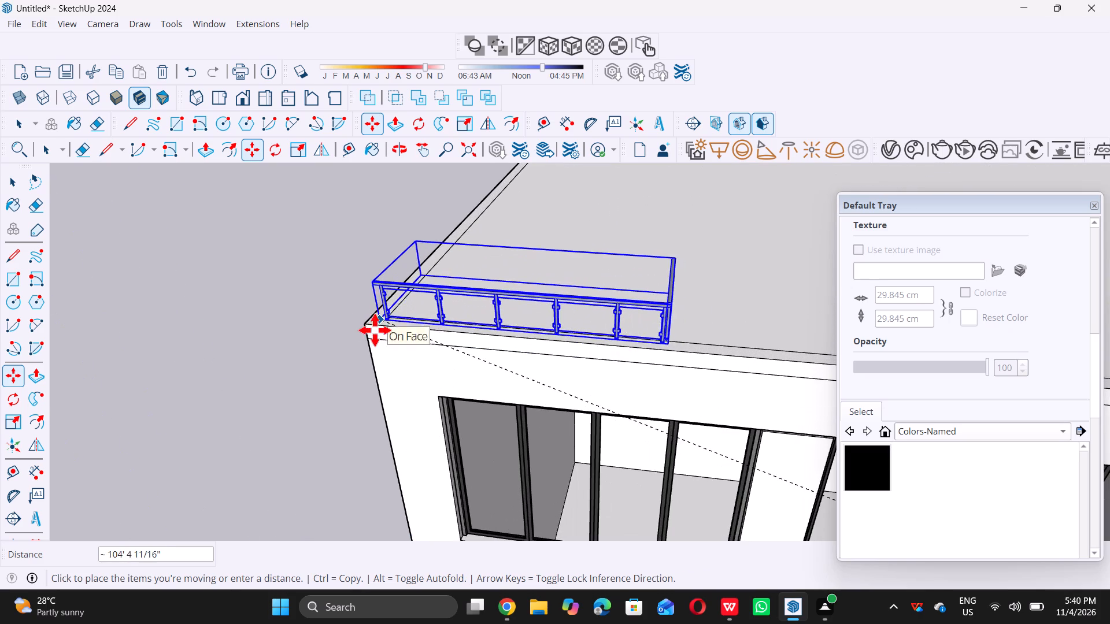
pyautogui.middleClick(372, 334)
pyautogui.middleClick(371, 335)
pyautogui.scroll(6, 375, 328)
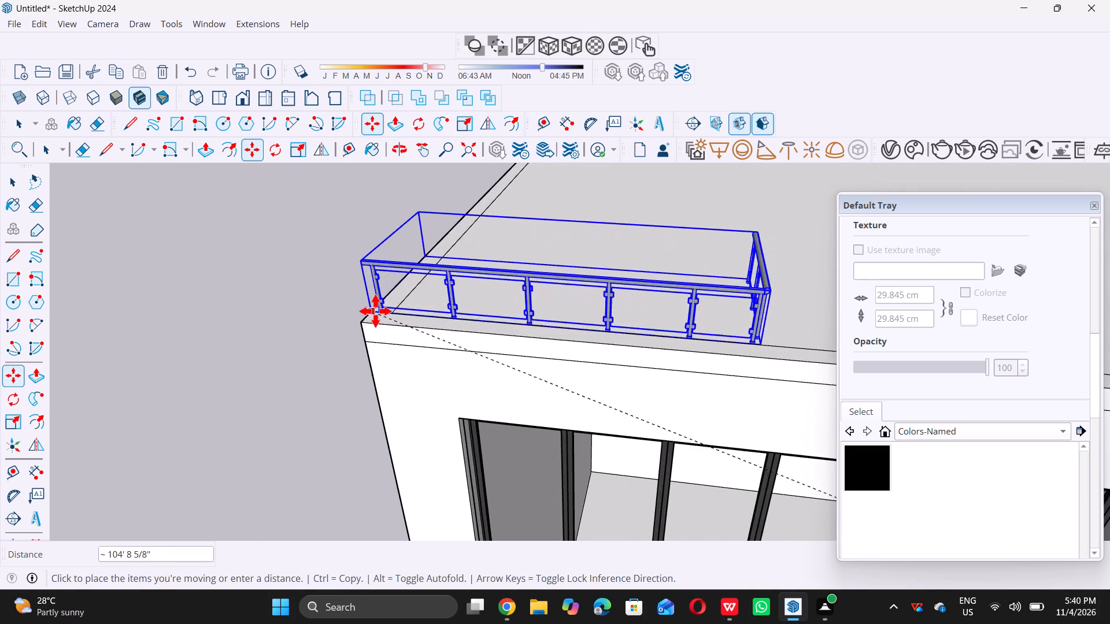
pyautogui.scroll(12, 375, 311)
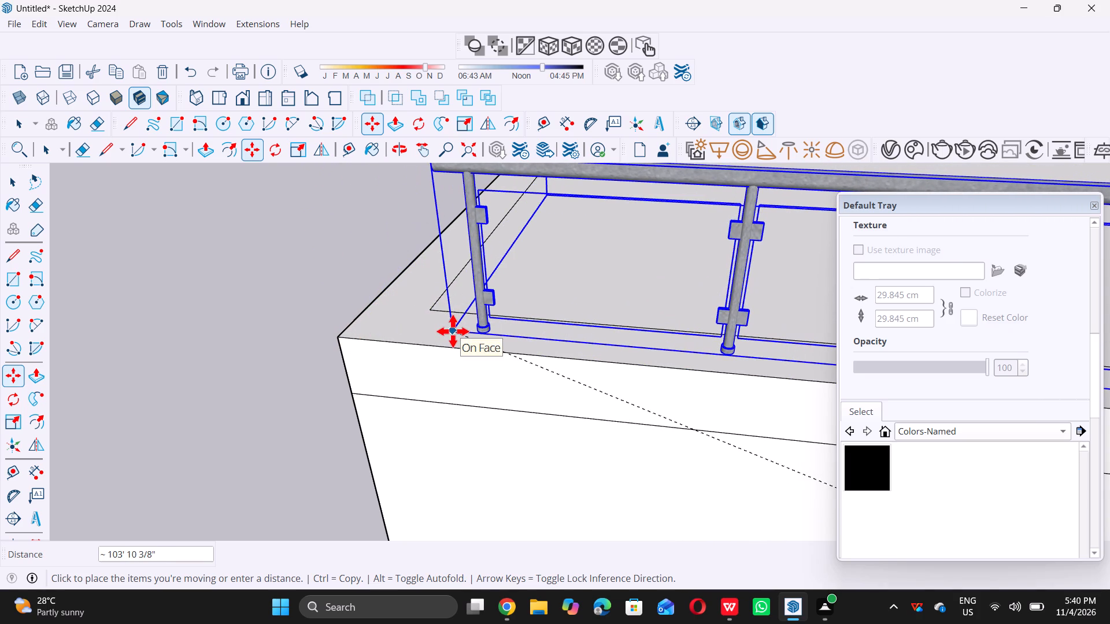
pyautogui.scroll(-5, 451, 331)
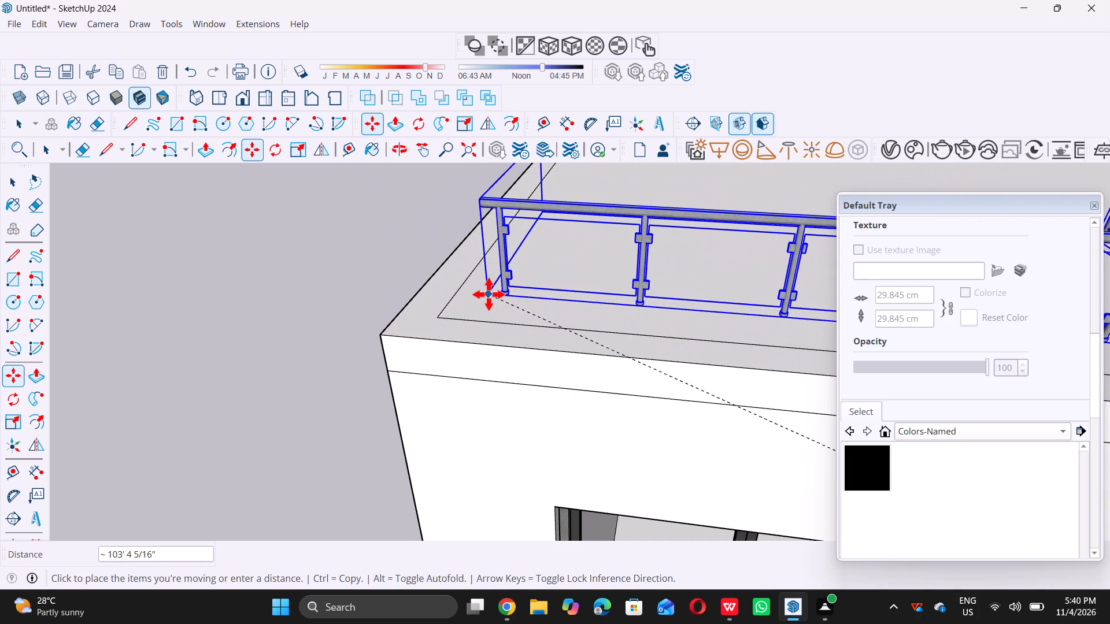
pyautogui.click(489, 294)
pyautogui.press('space')
# Draw a 9" line across the roof border from its inner front corner to the slab's outer side edge.
pyautogui.press('l')
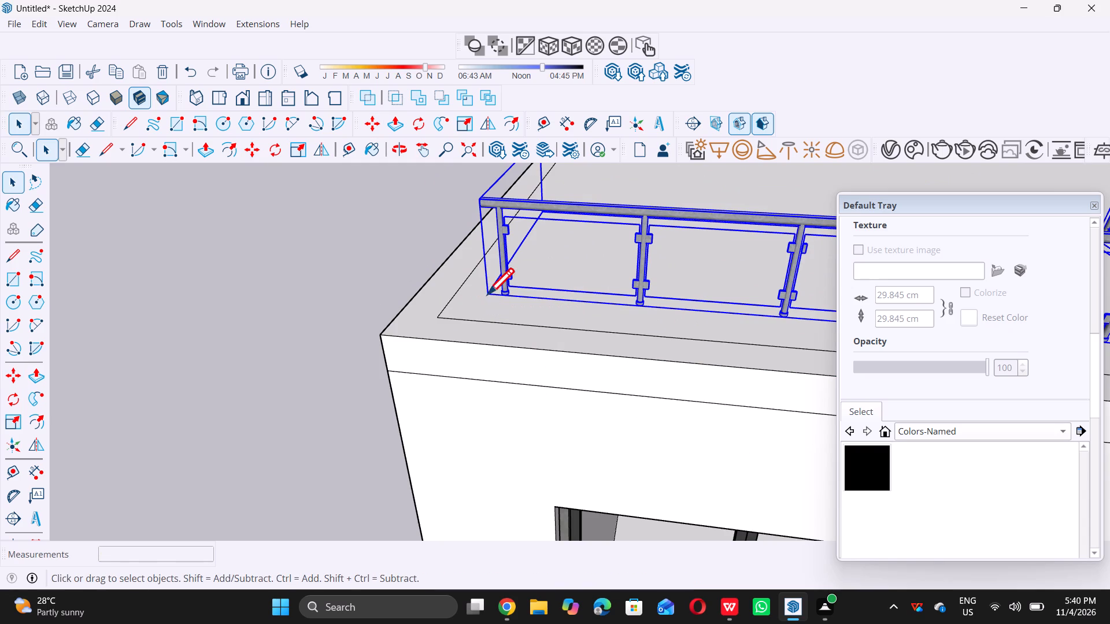
pyautogui.click(443, 315)
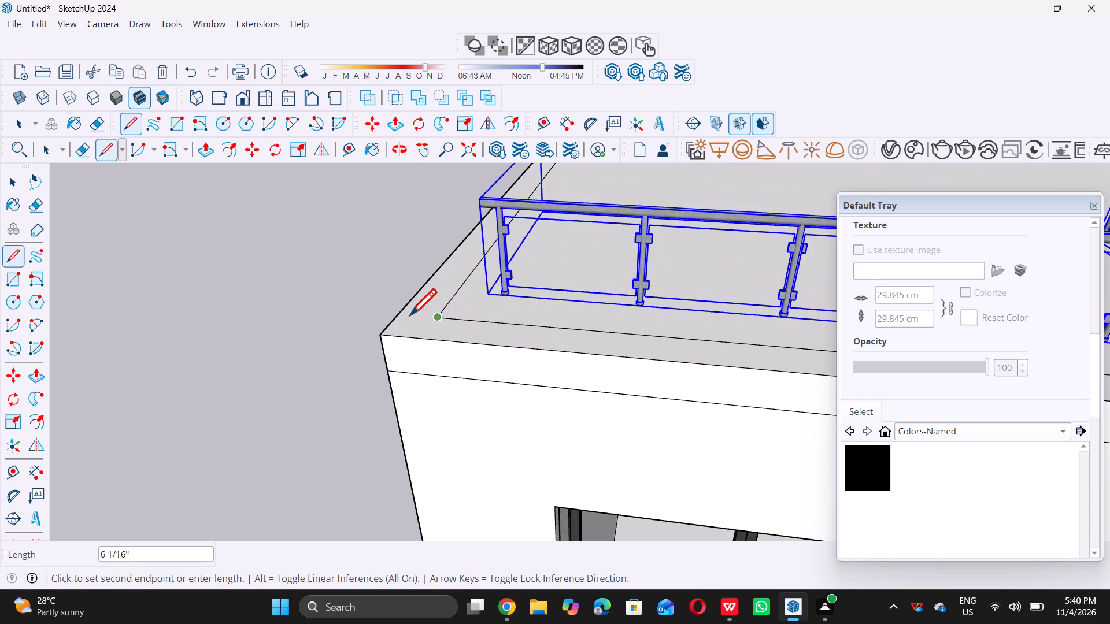
pyautogui.doubleClick(397, 314)
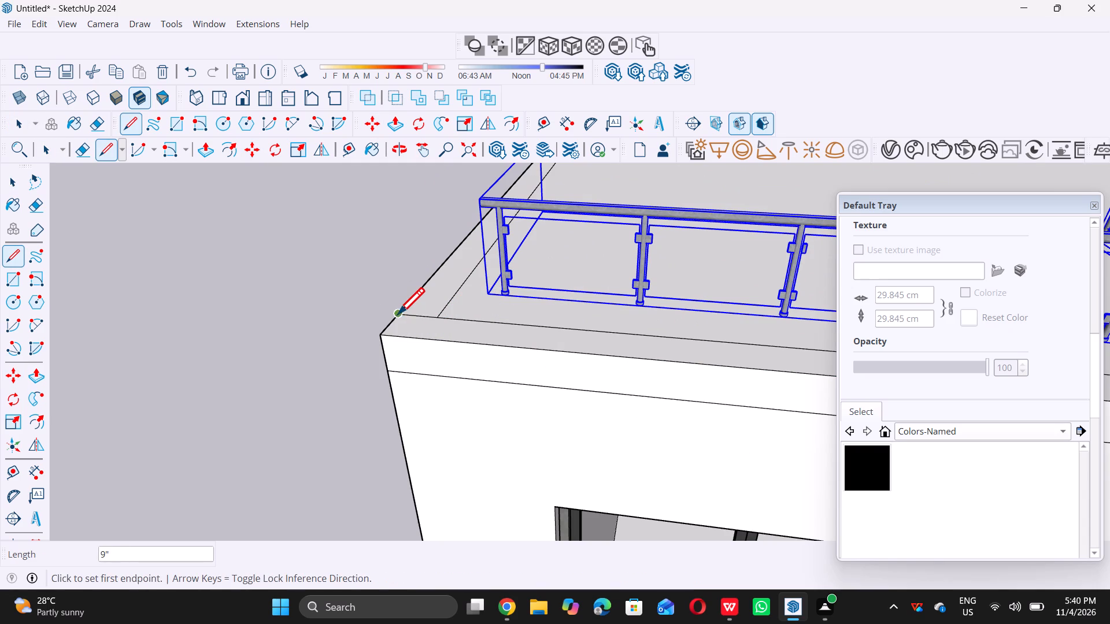
pyautogui.press('space')
# Move the railing's bottom end corner to the midpoint of the short side-edge segment between the new line and the roof corner.
pyautogui.press('m')
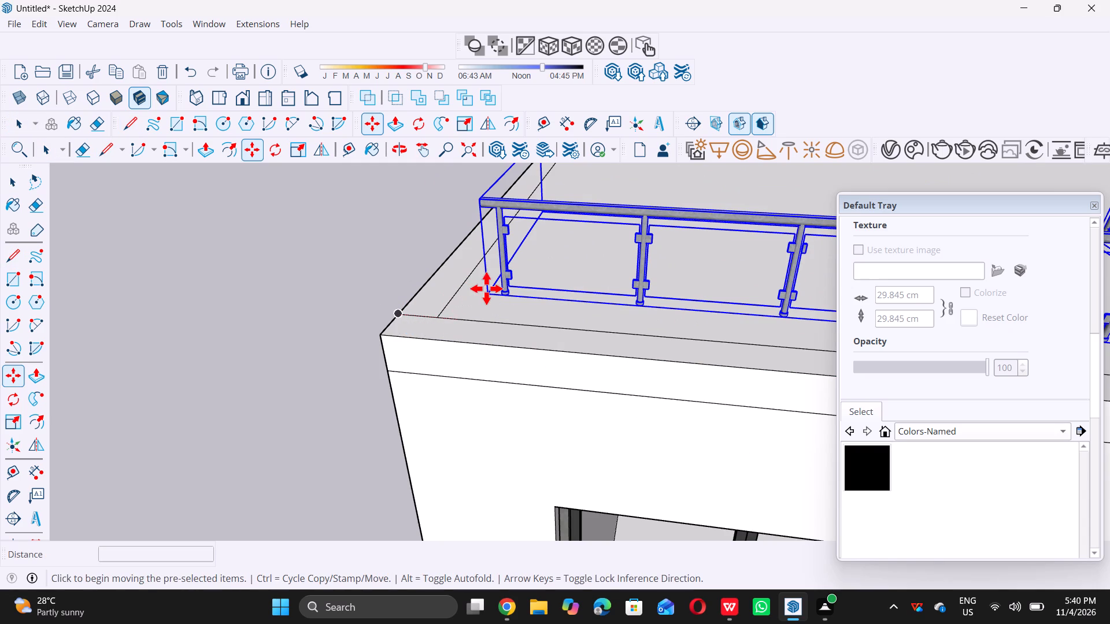
pyautogui.click(487, 294)
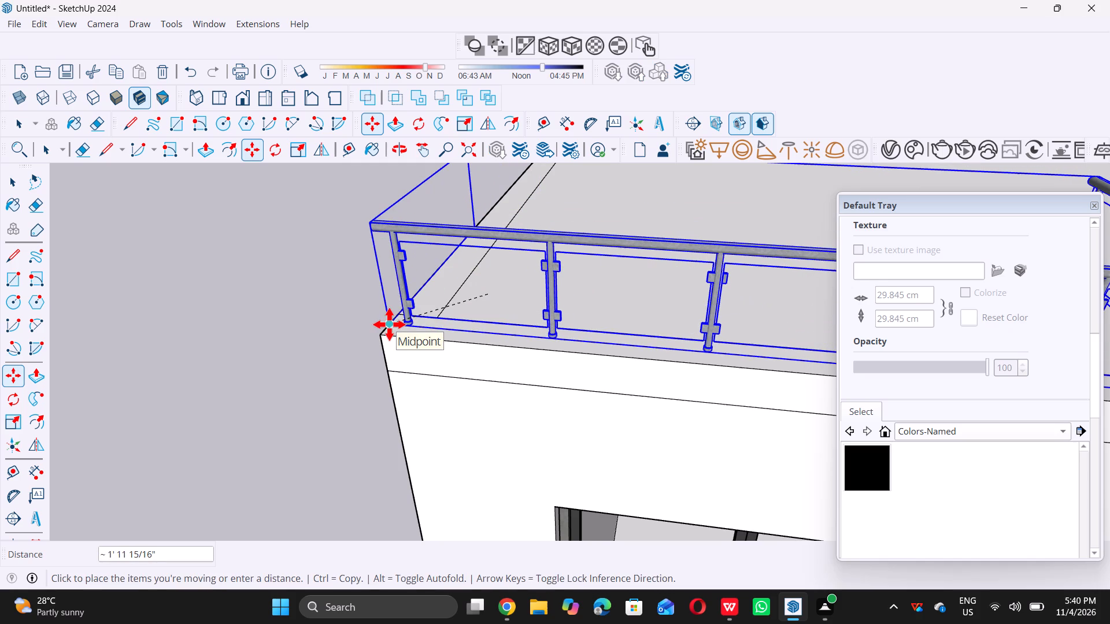
pyautogui.click(389, 324)
pyautogui.press('space')
# Scale the railing along the red axis by about 4.37 so it spans the roof's front edge.
pyautogui.scroll(-11, 389, 324)
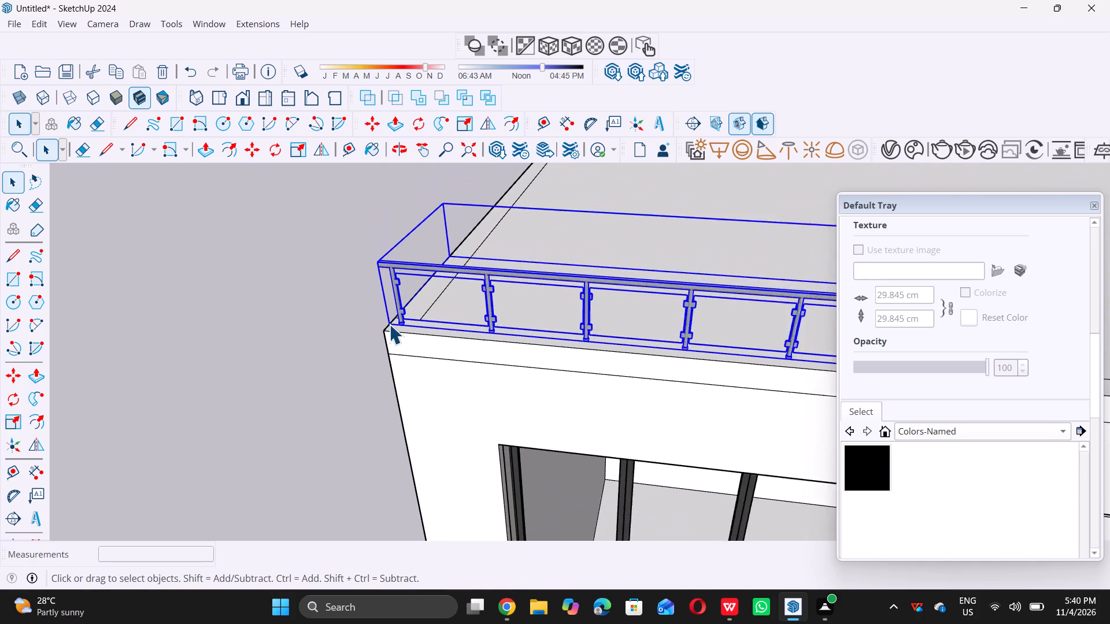
pyautogui.scroll(-7, 389, 324)
pyautogui.scroll(-1, 539, 357)
pyautogui.scroll(-6, 468, 325)
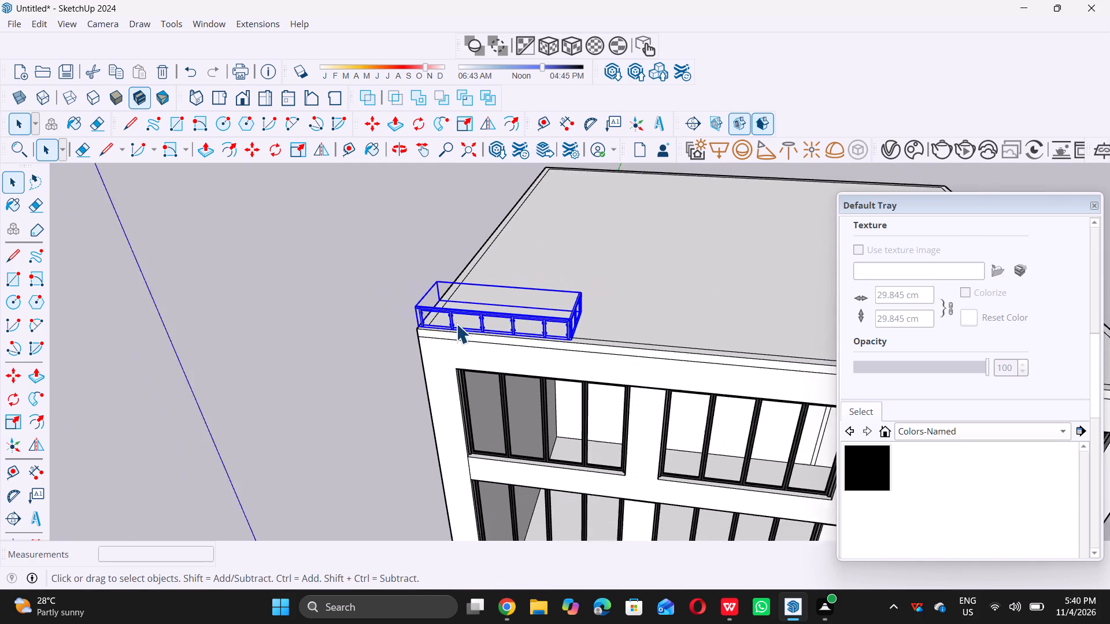
pyautogui.scroll(-5, 455, 324)
pyautogui.moveTo(539, 334); pyautogui.dragTo(512, 373, button='middle')
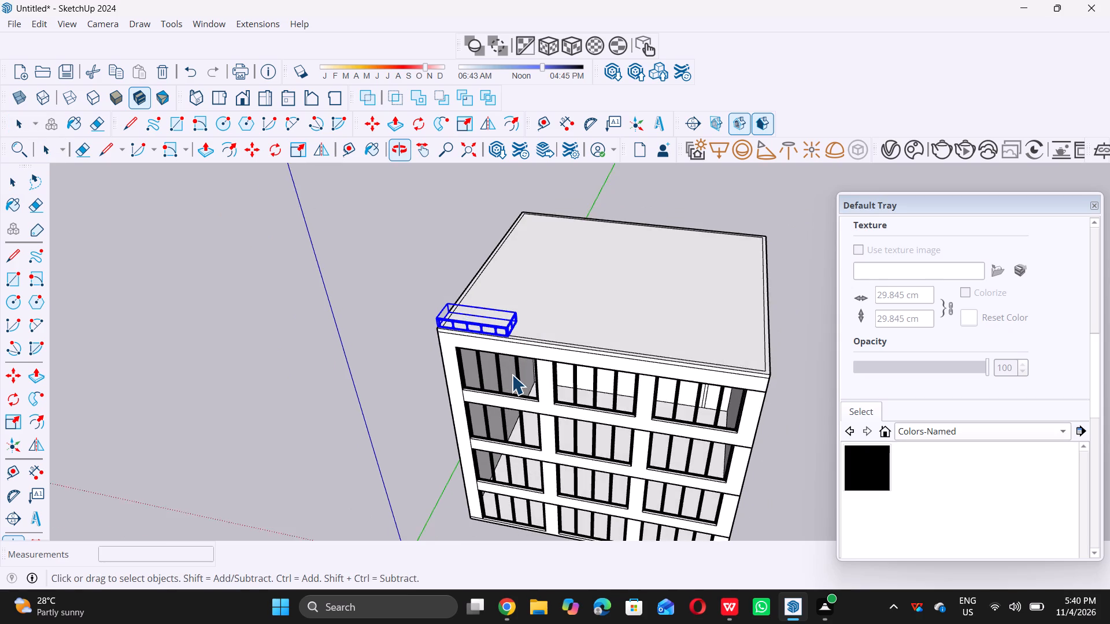
pyautogui.scroll(-5, 506, 363)
pyautogui.scroll(5, 616, 372)
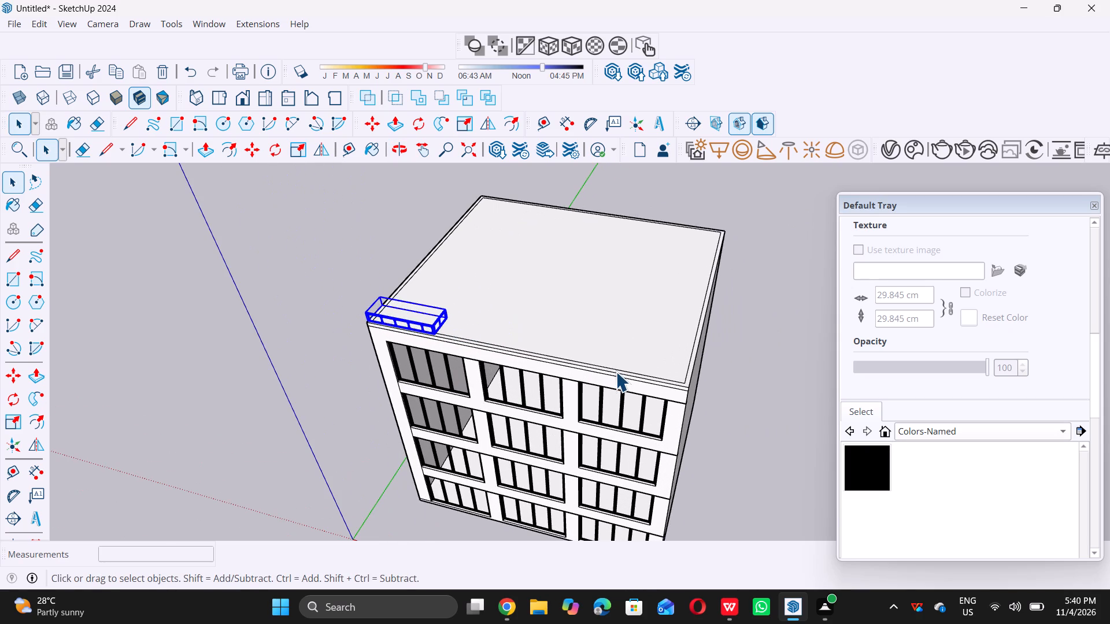
pyautogui.press('s')
pyautogui.scroll(7, 444, 310)
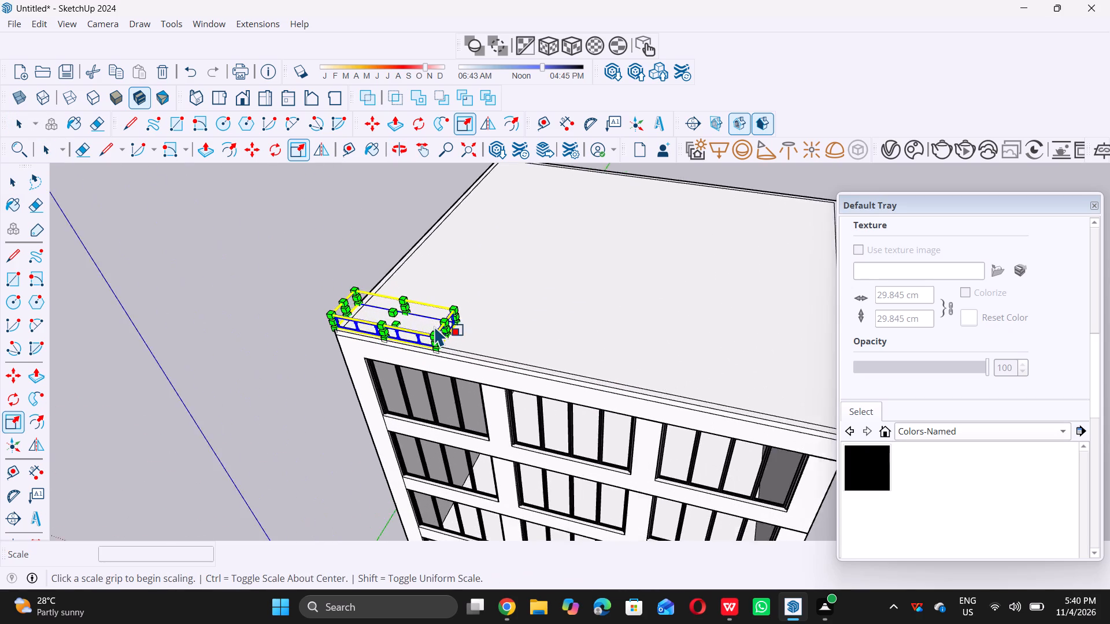
pyautogui.scroll(7, 446, 333)
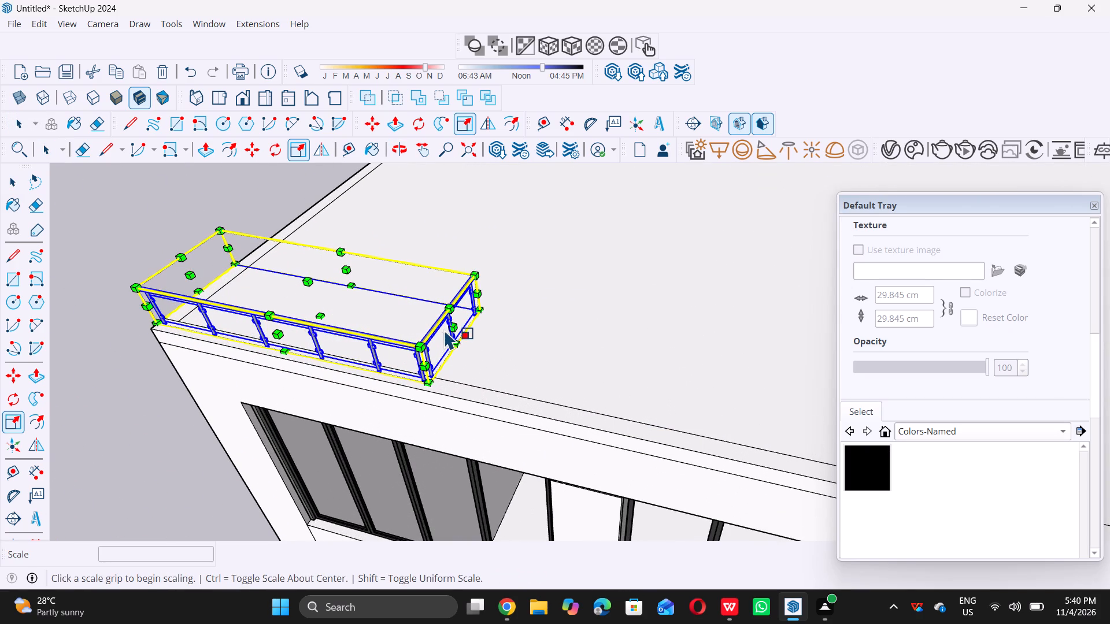
pyautogui.click(452, 324)
pyautogui.scroll(-12, 452, 324)
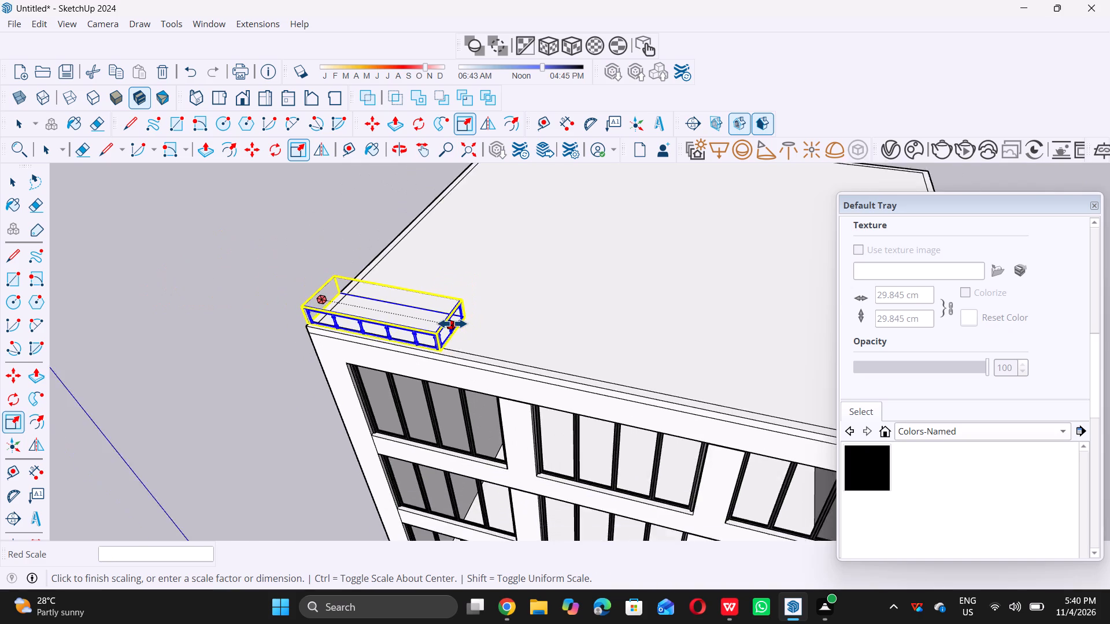
pyautogui.scroll(-7, 452, 324)
pyautogui.scroll(1, 635, 396)
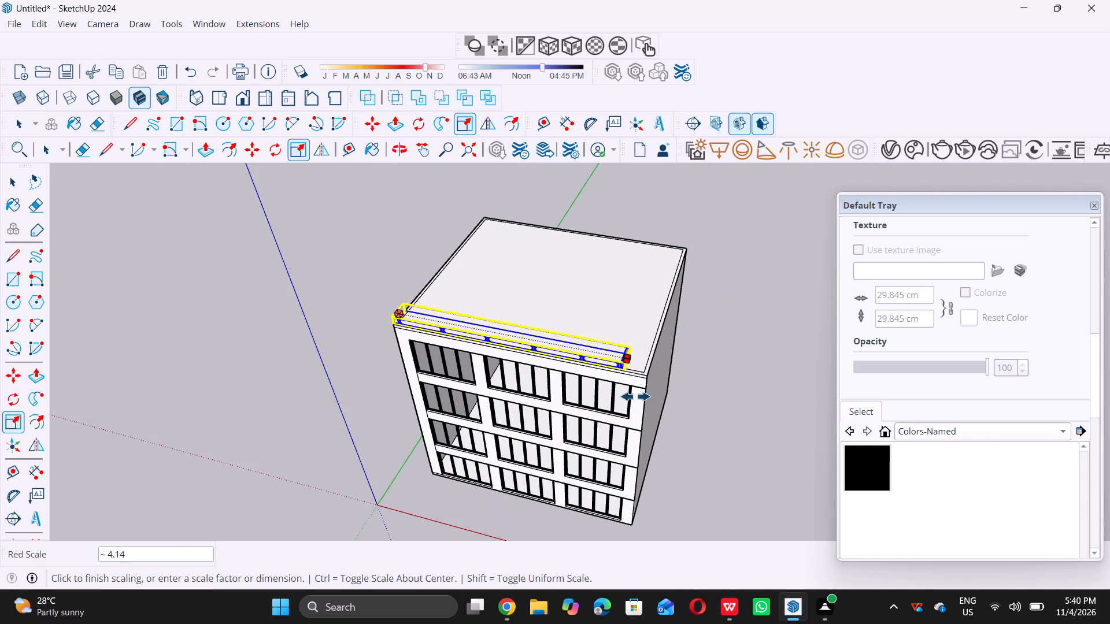
pyautogui.scroll(5, 635, 396)
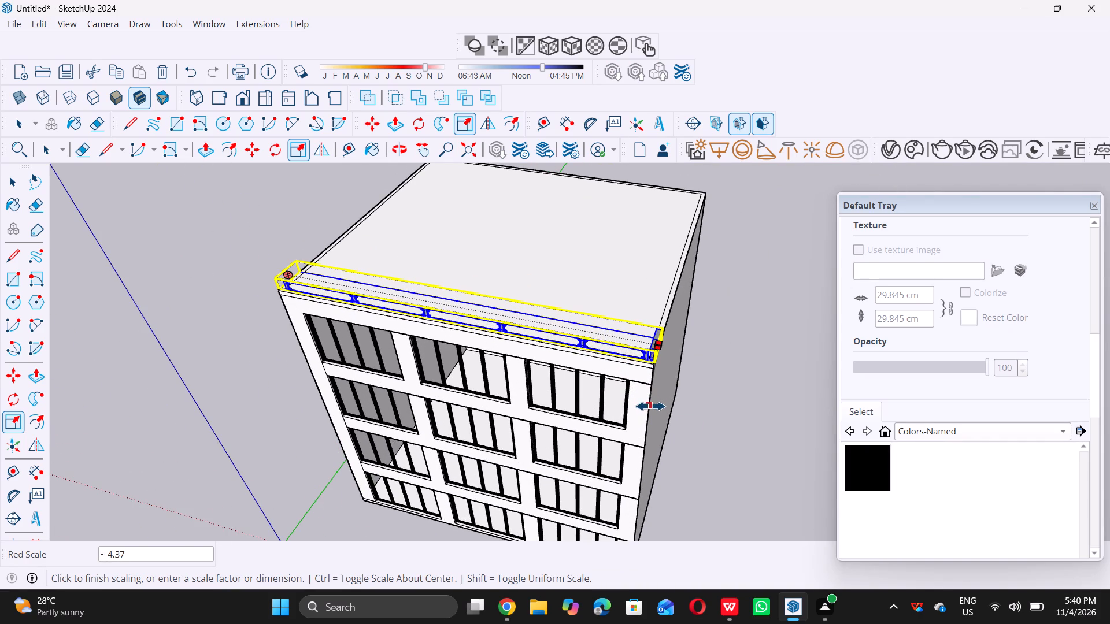
pyautogui.click(651, 406)
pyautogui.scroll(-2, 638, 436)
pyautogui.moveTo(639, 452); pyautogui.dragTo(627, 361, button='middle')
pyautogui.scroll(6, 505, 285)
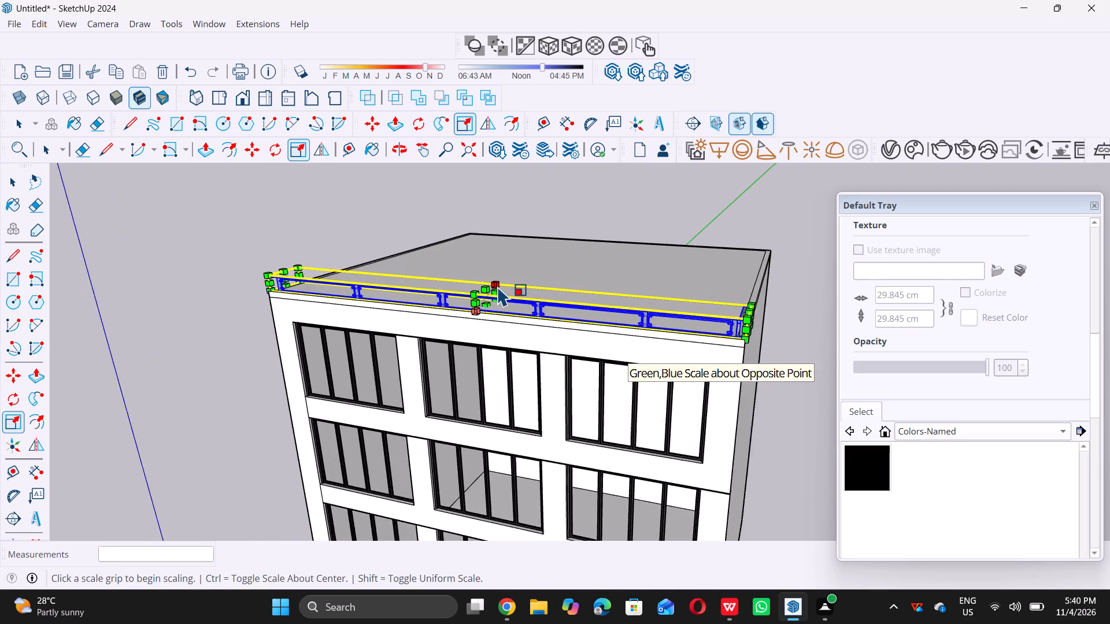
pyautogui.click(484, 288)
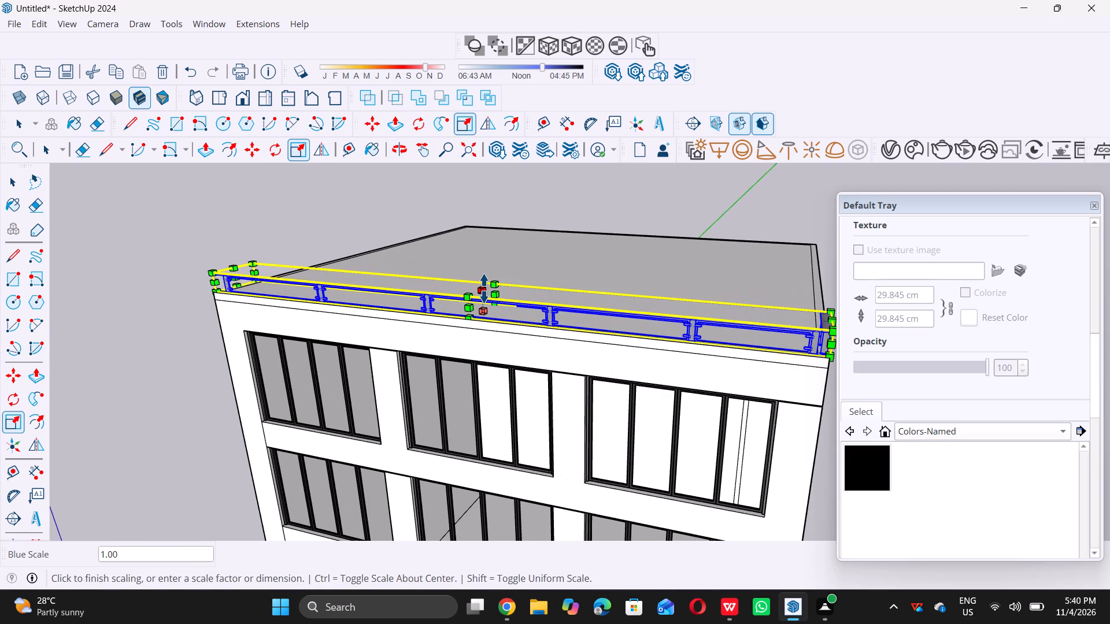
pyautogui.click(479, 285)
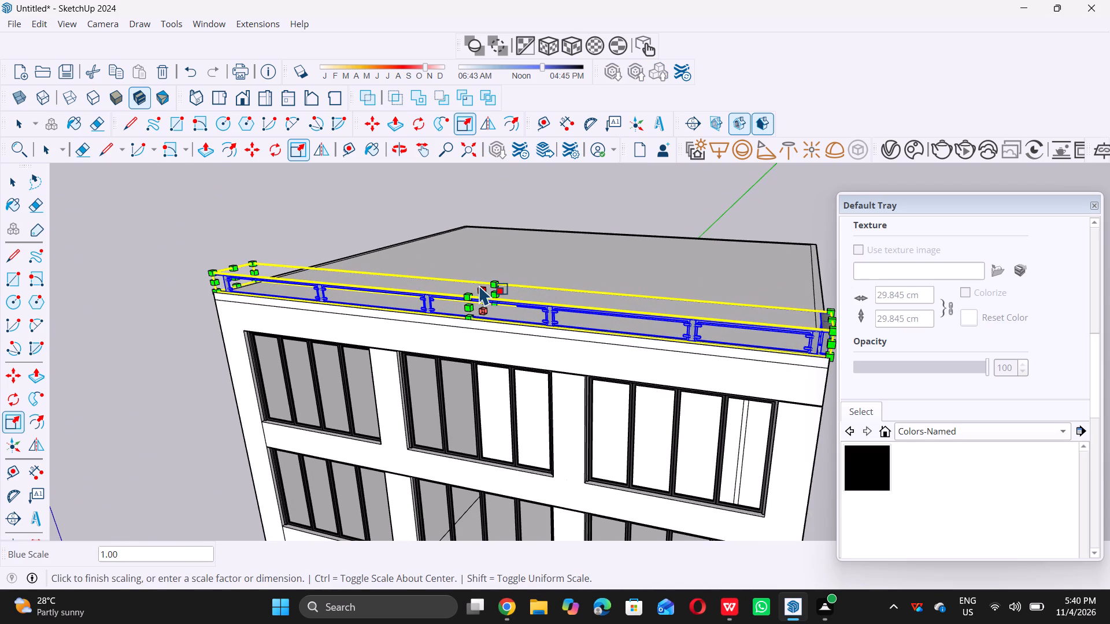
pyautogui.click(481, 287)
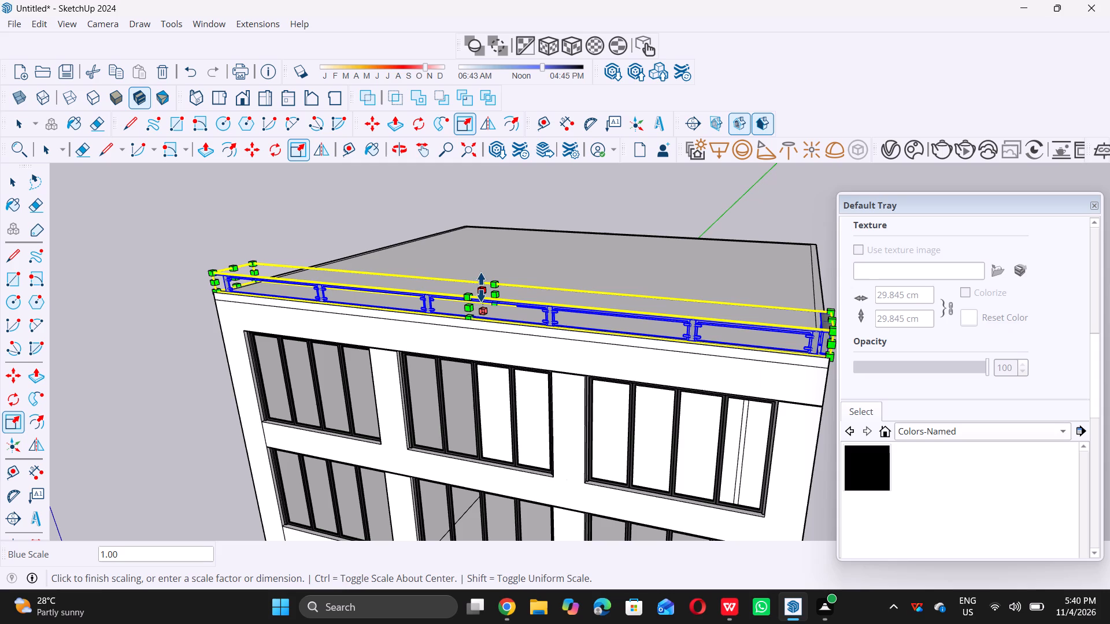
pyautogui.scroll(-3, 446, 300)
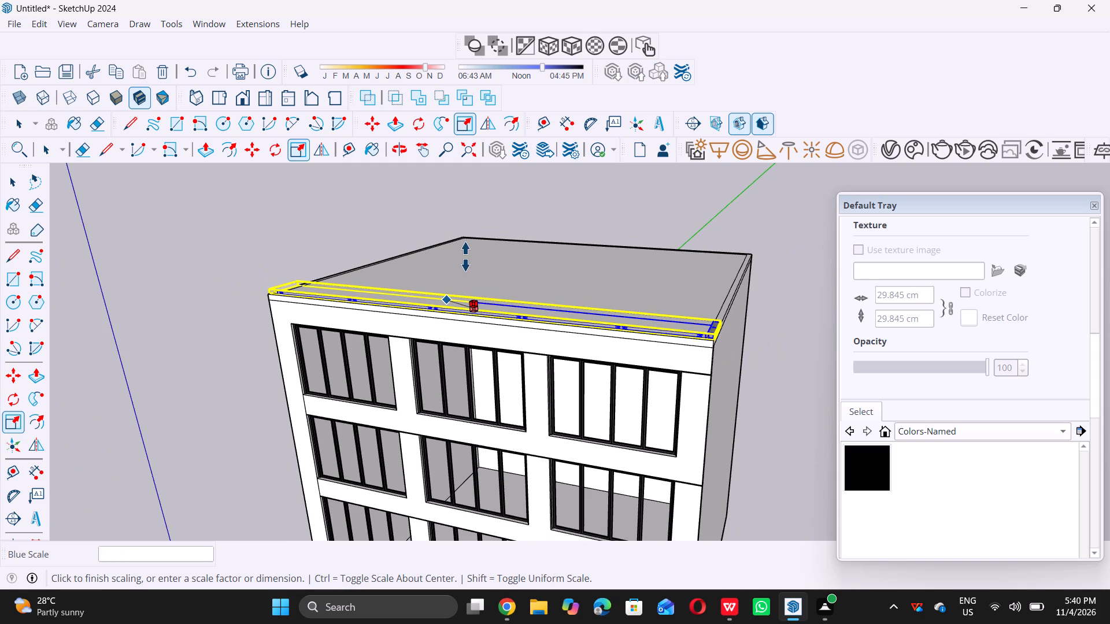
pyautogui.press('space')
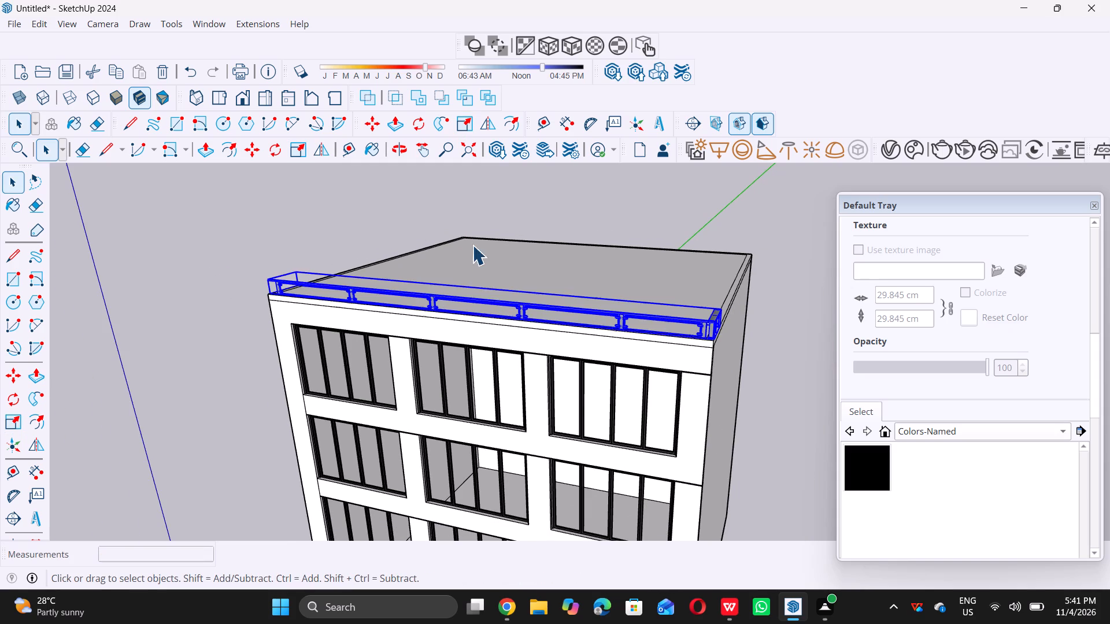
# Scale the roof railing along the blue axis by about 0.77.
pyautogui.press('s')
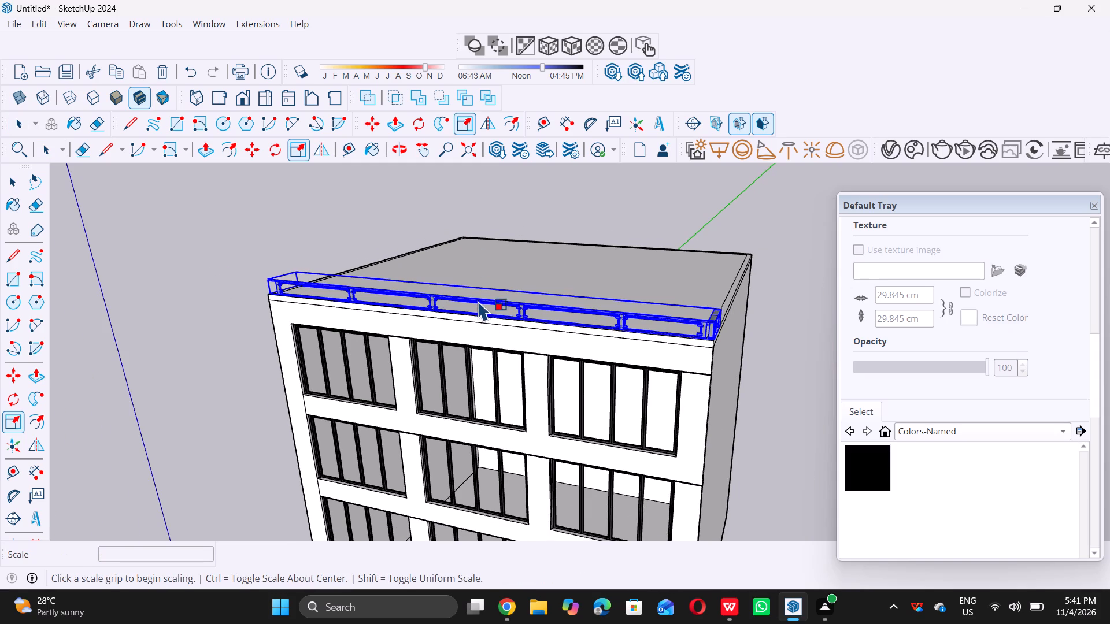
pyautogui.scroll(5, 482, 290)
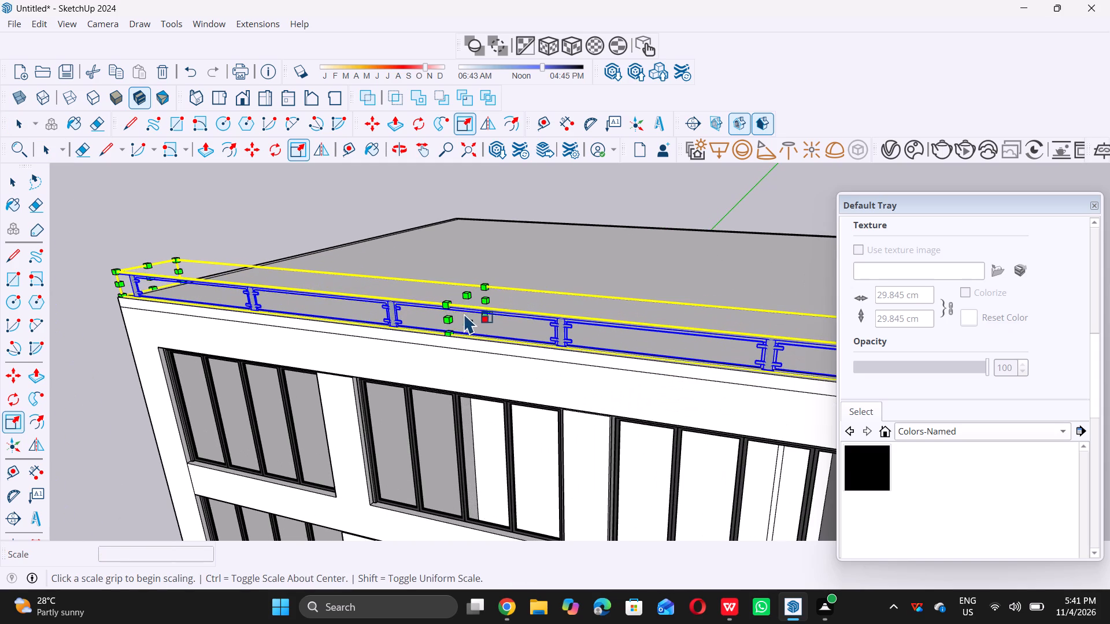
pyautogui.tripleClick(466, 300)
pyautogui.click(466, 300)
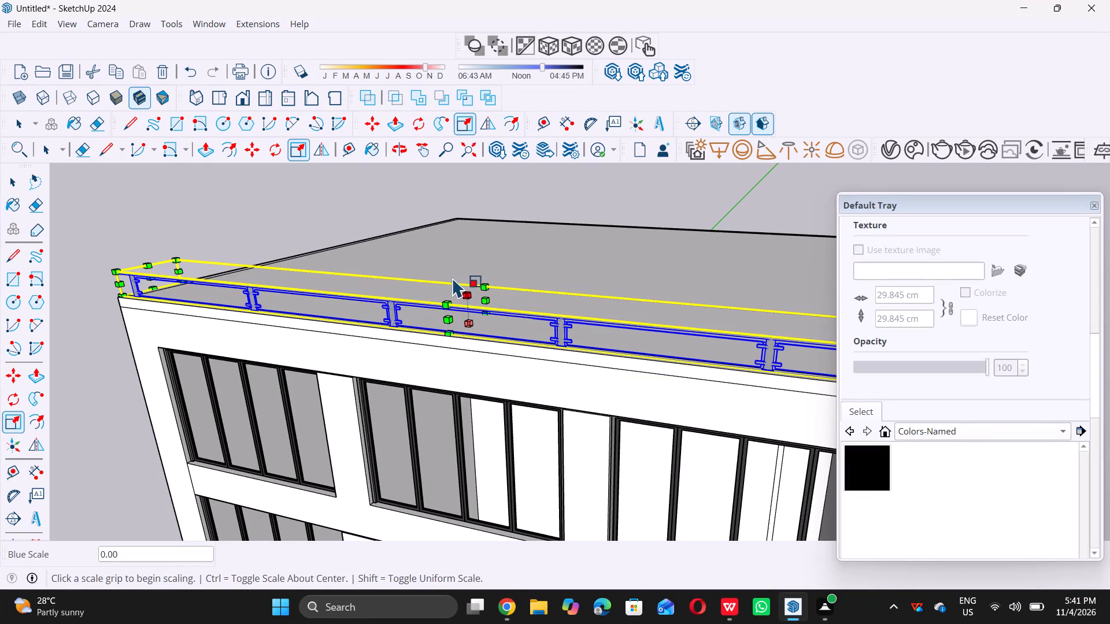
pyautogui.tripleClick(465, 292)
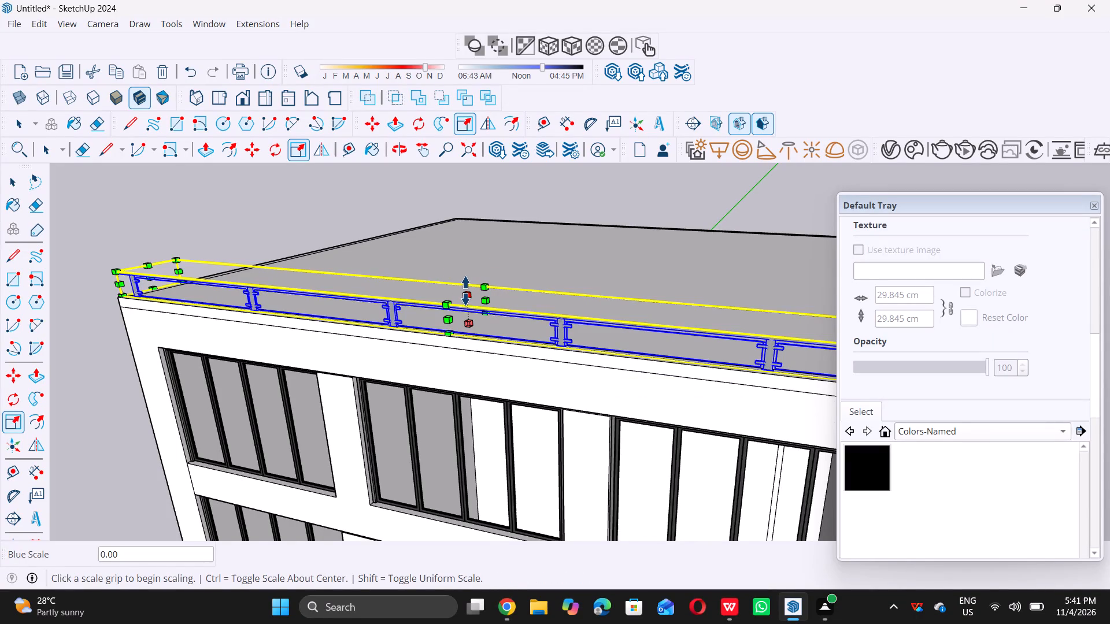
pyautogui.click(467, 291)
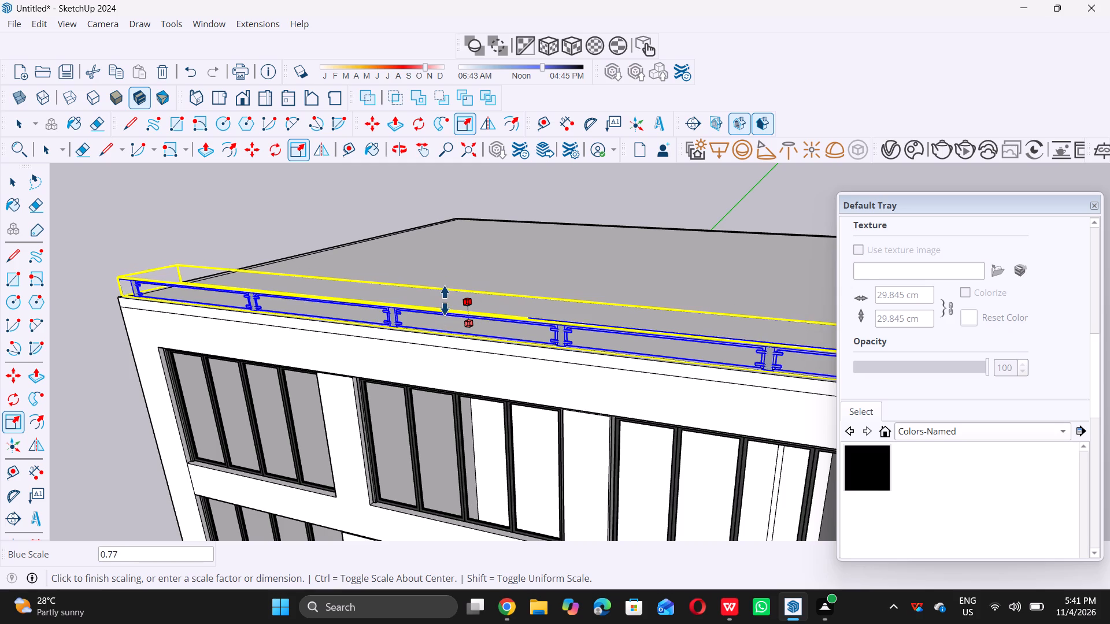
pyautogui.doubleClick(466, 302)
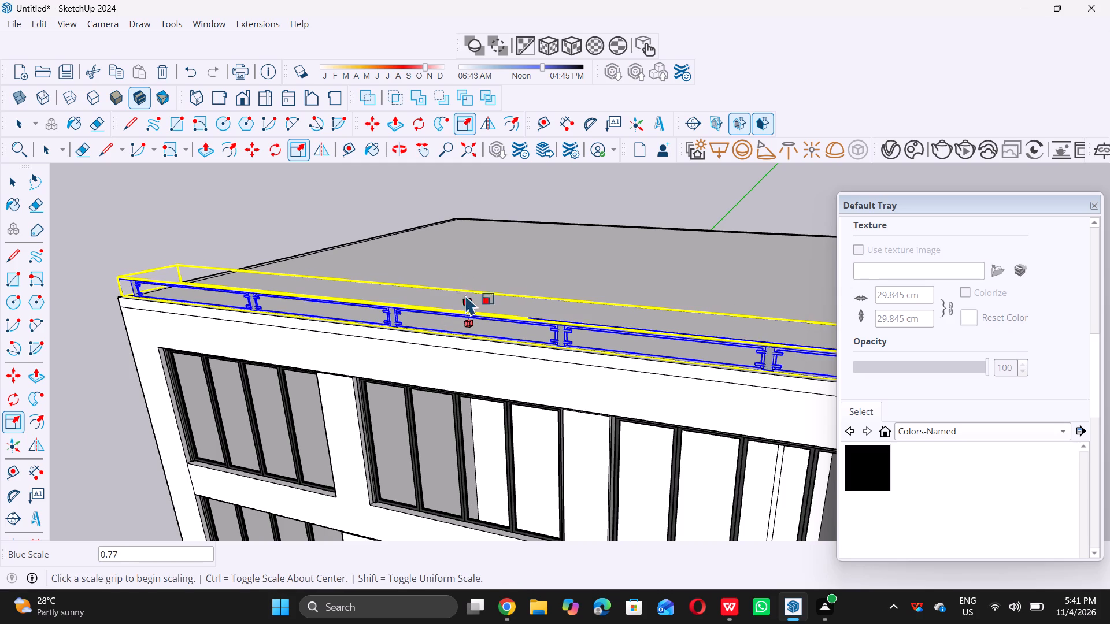
# Scale the roof railing along the blue axis to a height of 3'.
pyautogui.doubleClick(466, 300)
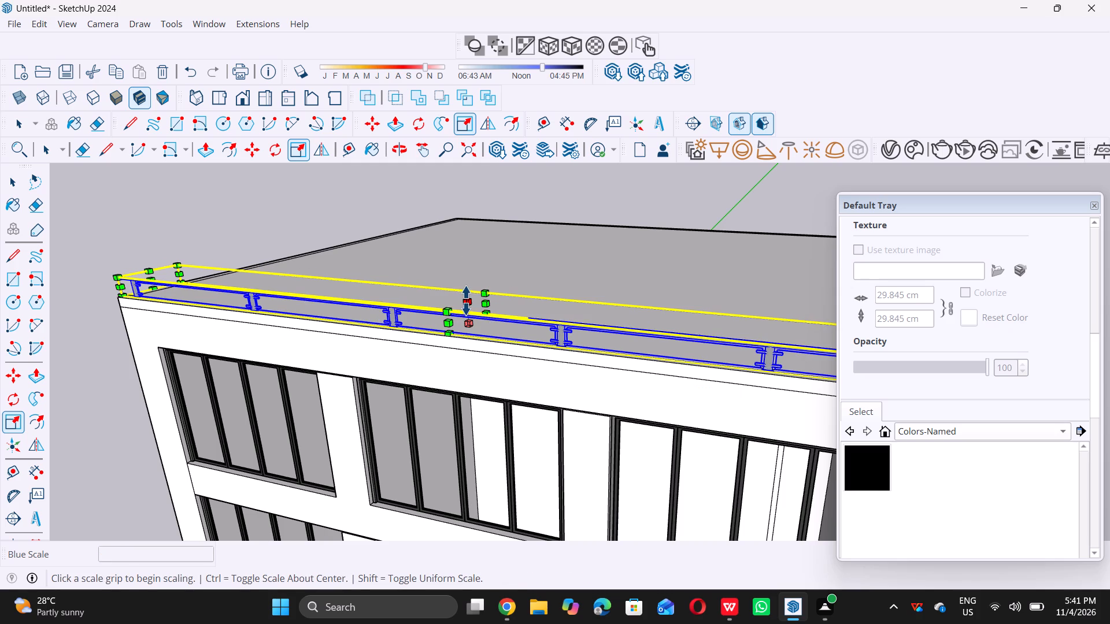
pyautogui.scroll(-6, 476, 279)
pyautogui.moveTo(564, 295); pyautogui.dragTo(424, 373, button='middle')
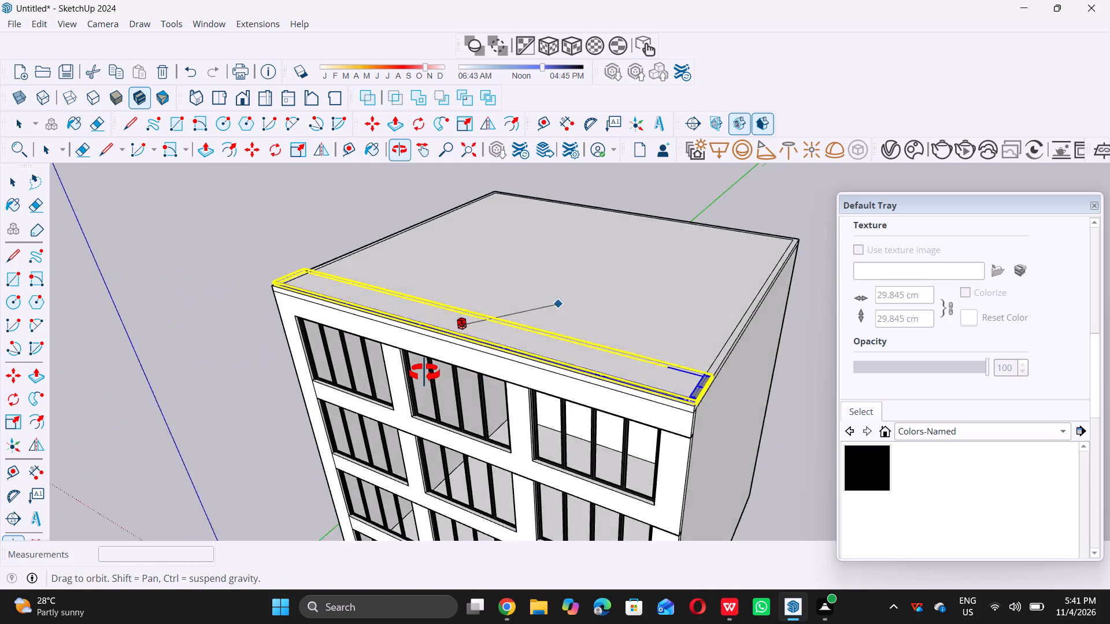
pyautogui.moveTo(424, 373); pyautogui.dragTo(421, 351, button='middle')
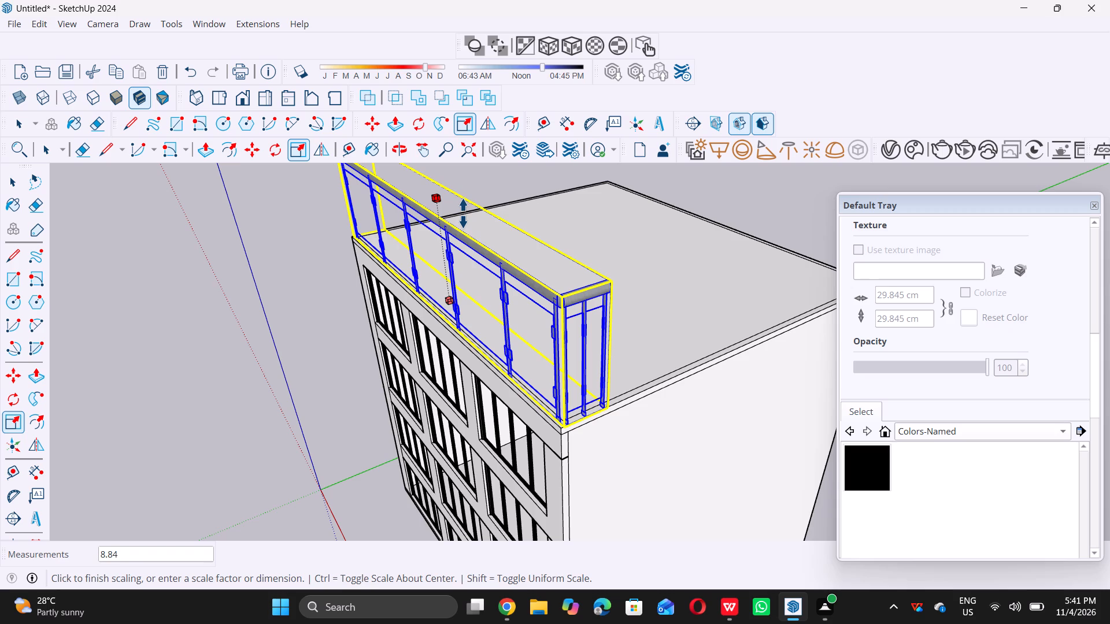
pyautogui.press('3')
pyautogui.press("'")
pyautogui.press('Return')
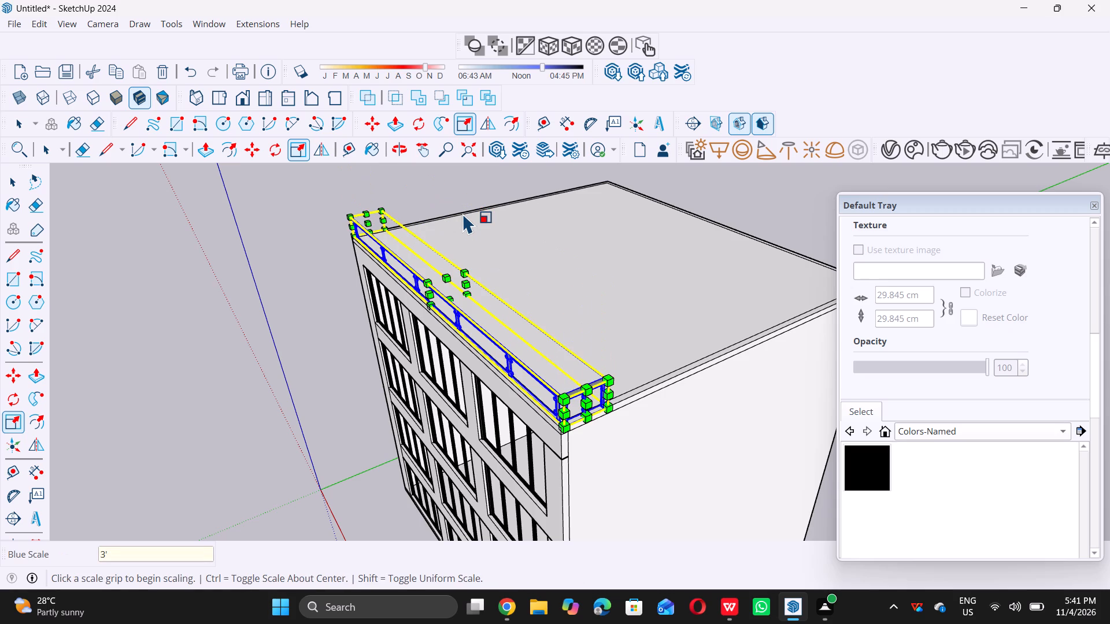
# Scale the roof railing taller along the blue axis by about 2.57 and clear the selection.
pyautogui.click(449, 276)
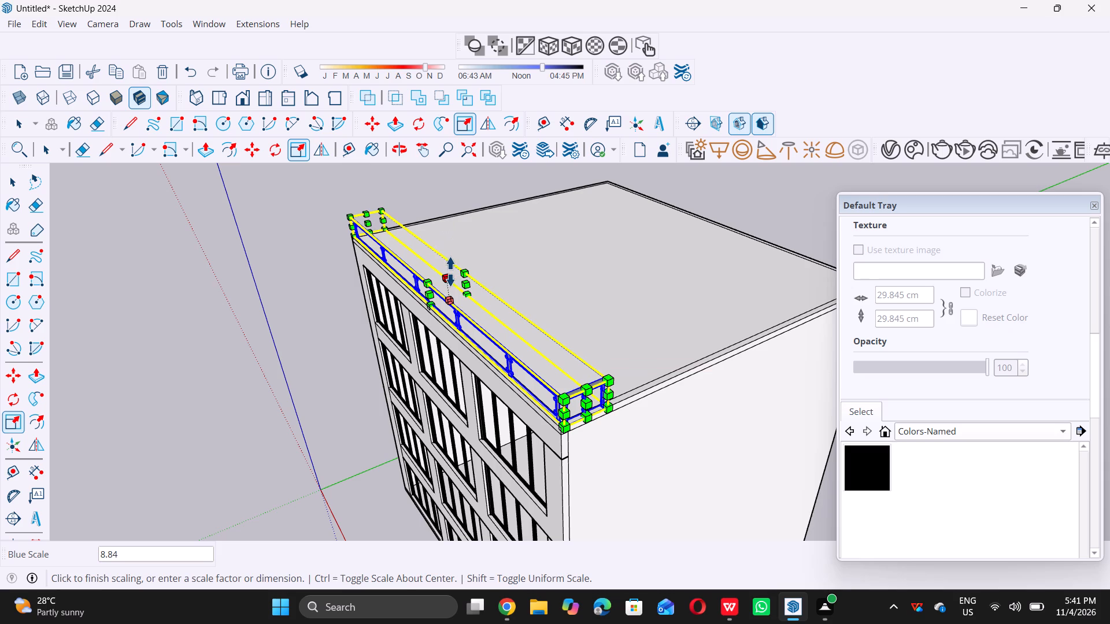
pyautogui.doubleClick(446, 273)
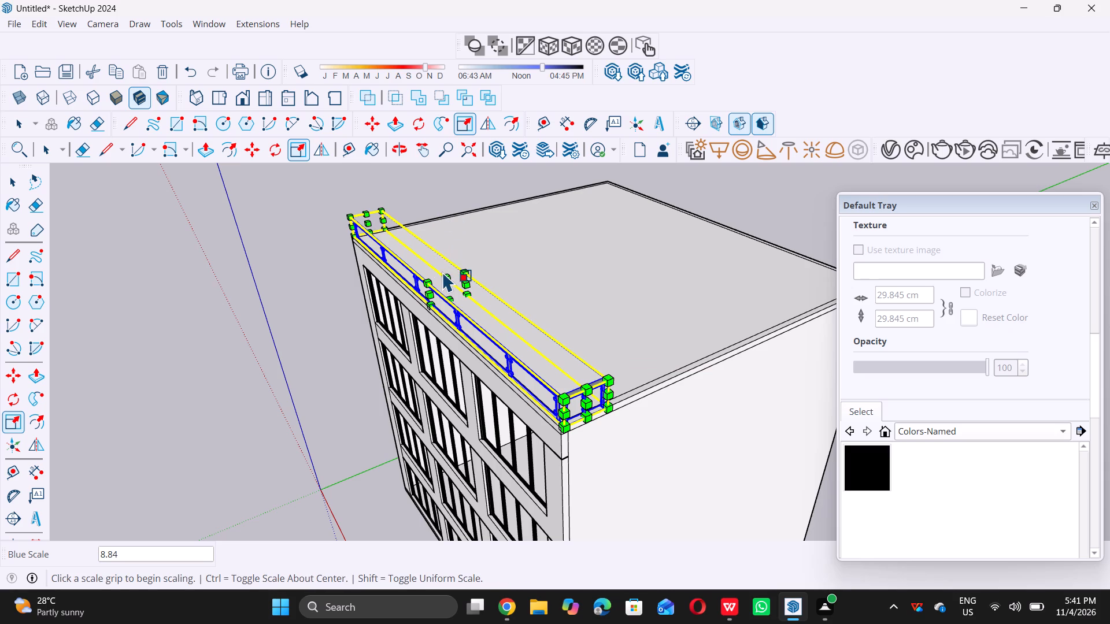
pyautogui.doubleClick(445, 272)
pyautogui.click(446, 277)
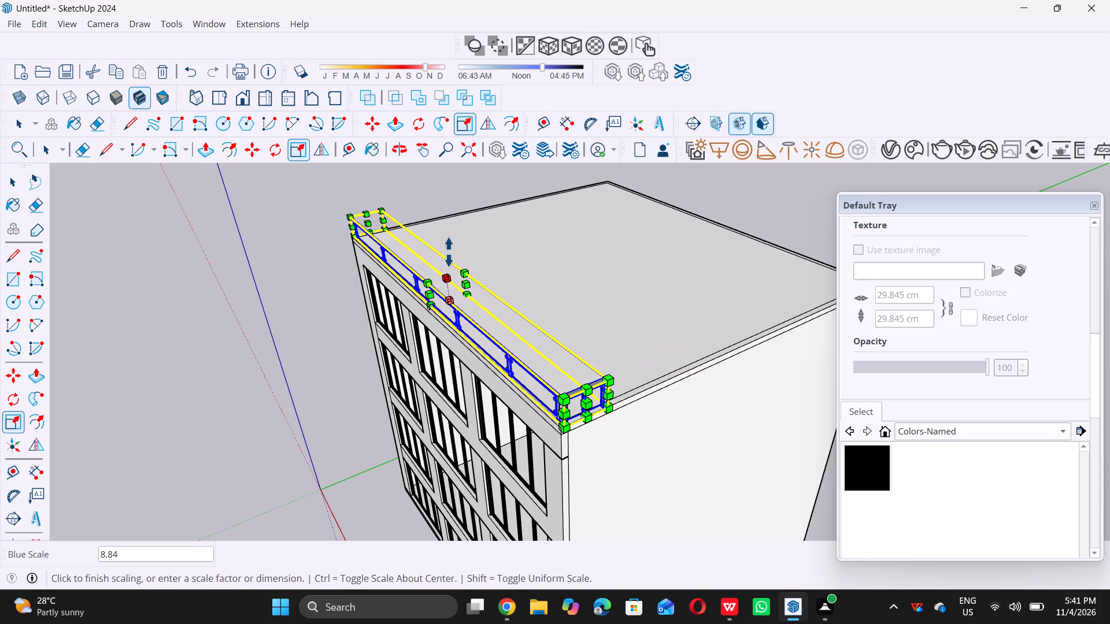
pyautogui.doubleClick(446, 278)
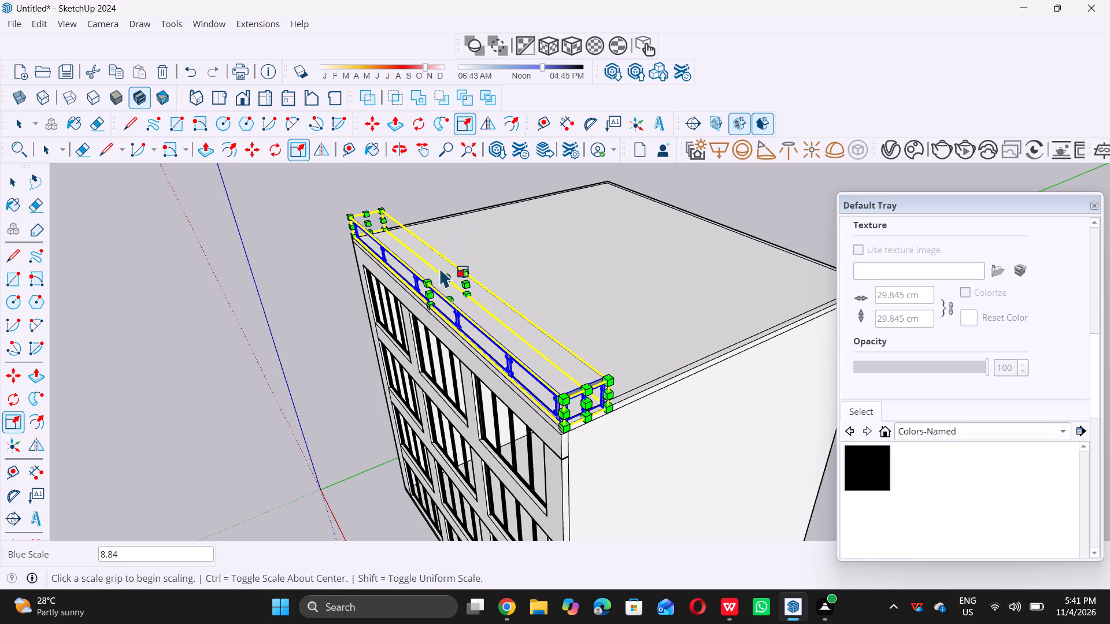
pyautogui.moveTo(417, 326); pyautogui.dragTo(461, 257, button='middle')
pyautogui.middleClick(461, 257)
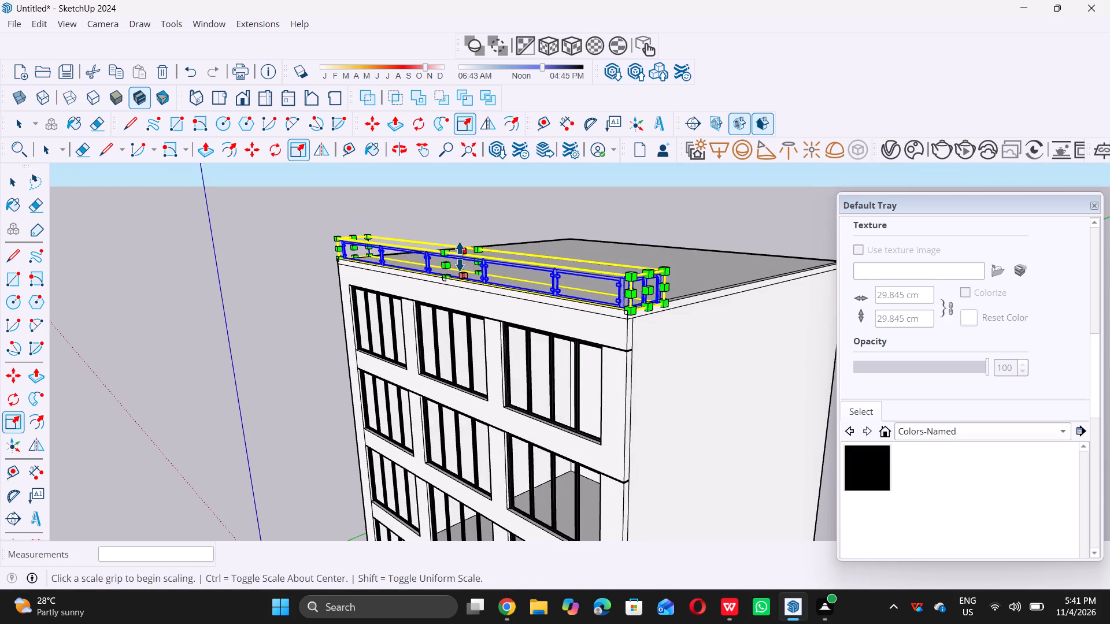
pyautogui.scroll(6, 461, 240)
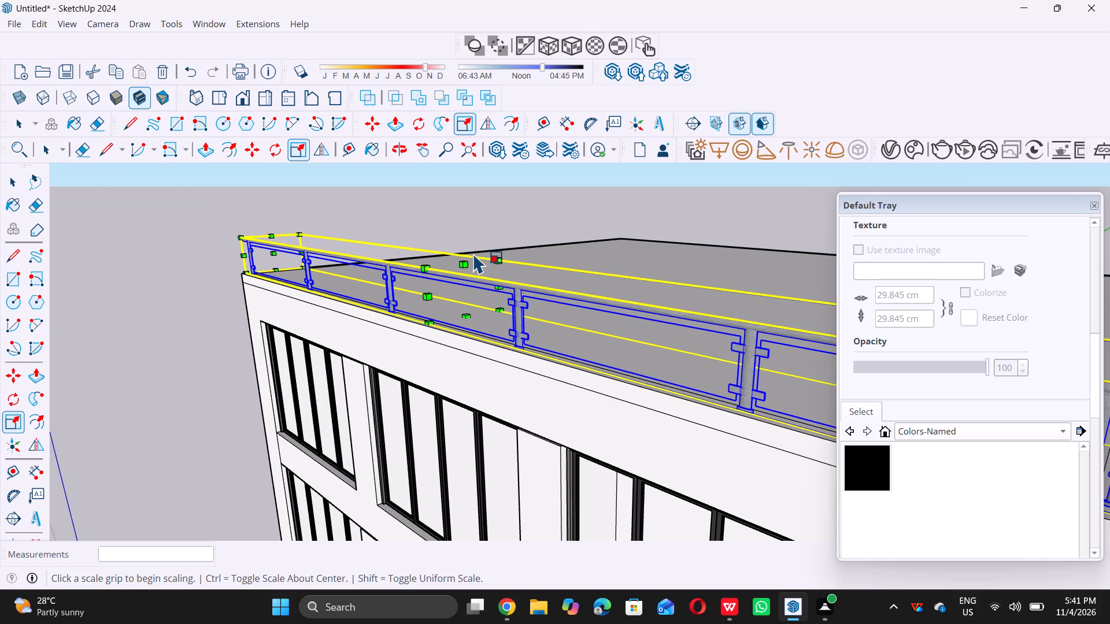
pyautogui.click(462, 264)
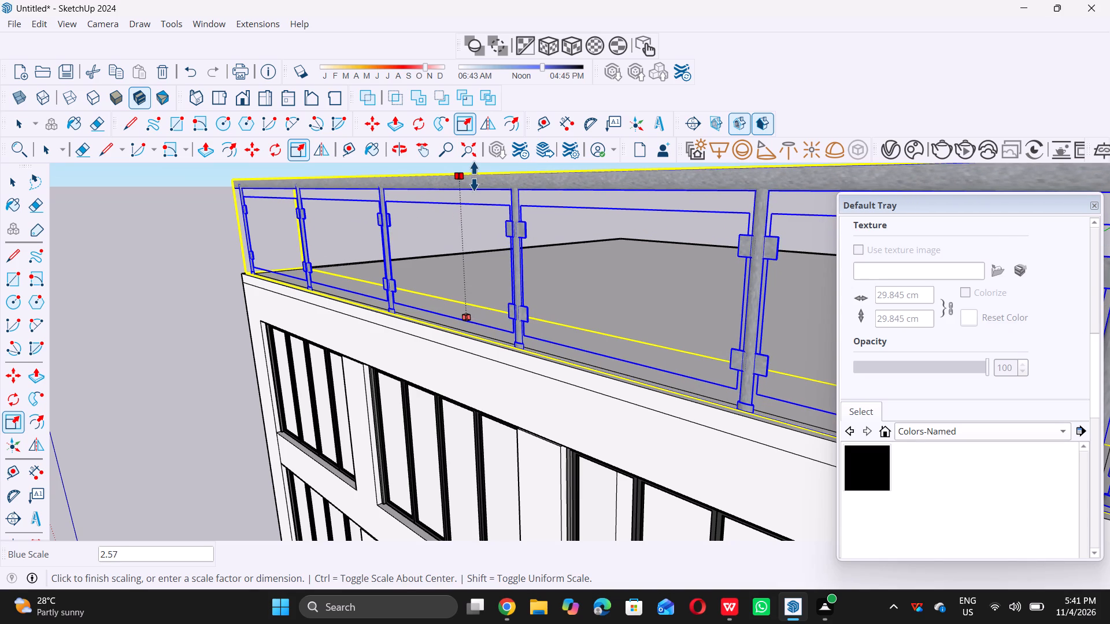
pyautogui.click(474, 176)
pyautogui.press('space')
pyautogui.press('space')
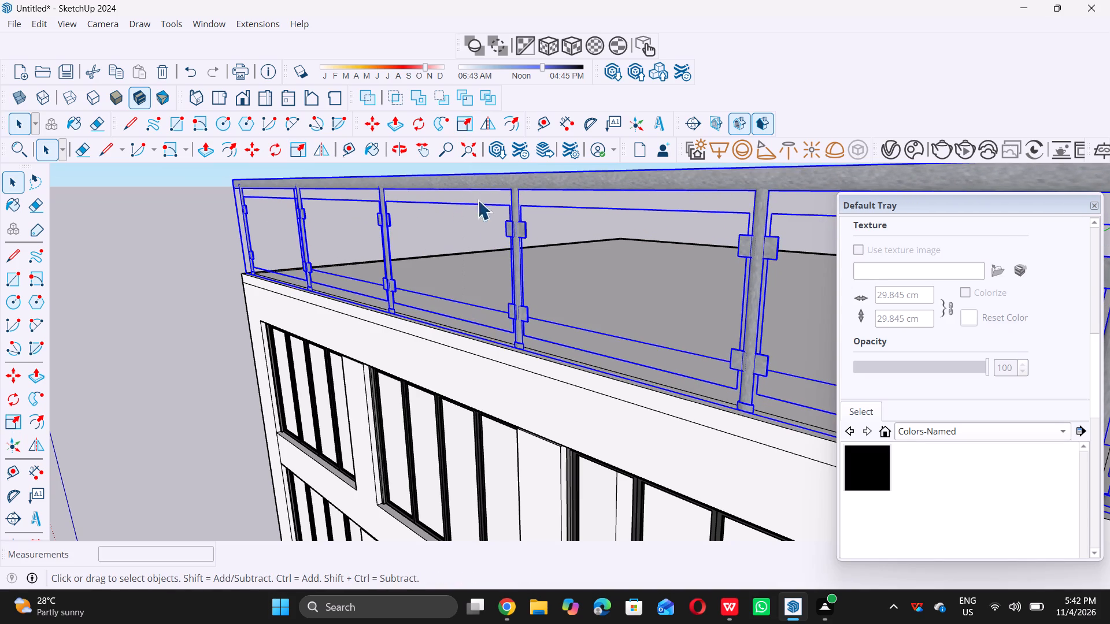
pyautogui.doubleClick(125, 342)
# Examine the scaled railing against the roof and the whole building from several angles and distances.
pyautogui.scroll(-12, 142, 340)
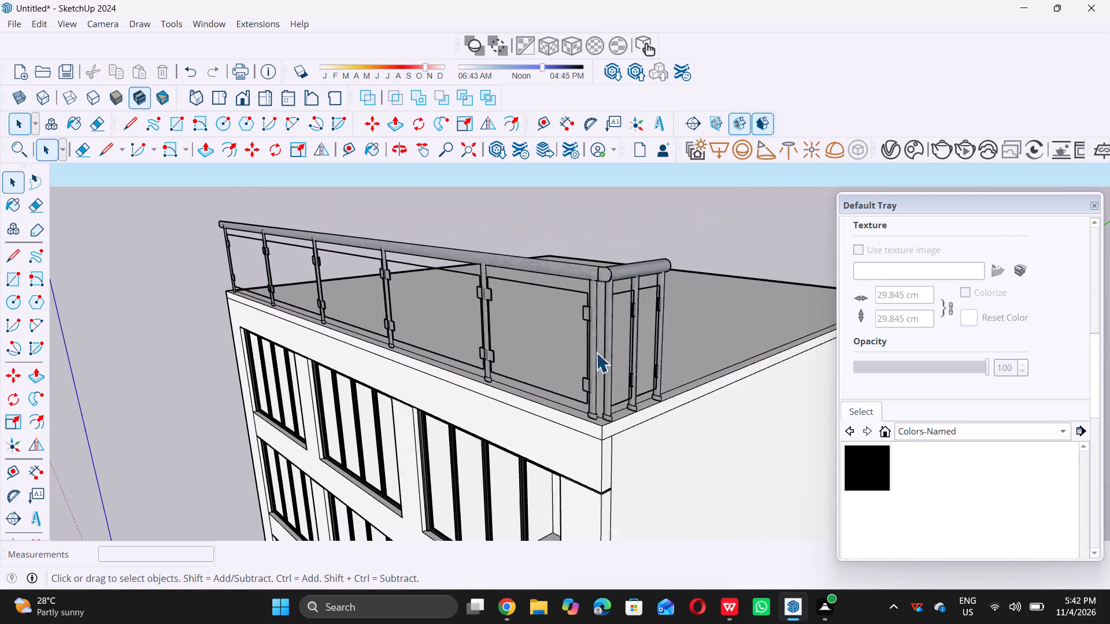
pyautogui.scroll(-4, 596, 352)
pyautogui.moveTo(506, 412); pyautogui.dragTo(725, 392, button='middle')
pyautogui.scroll(-2, 724, 392)
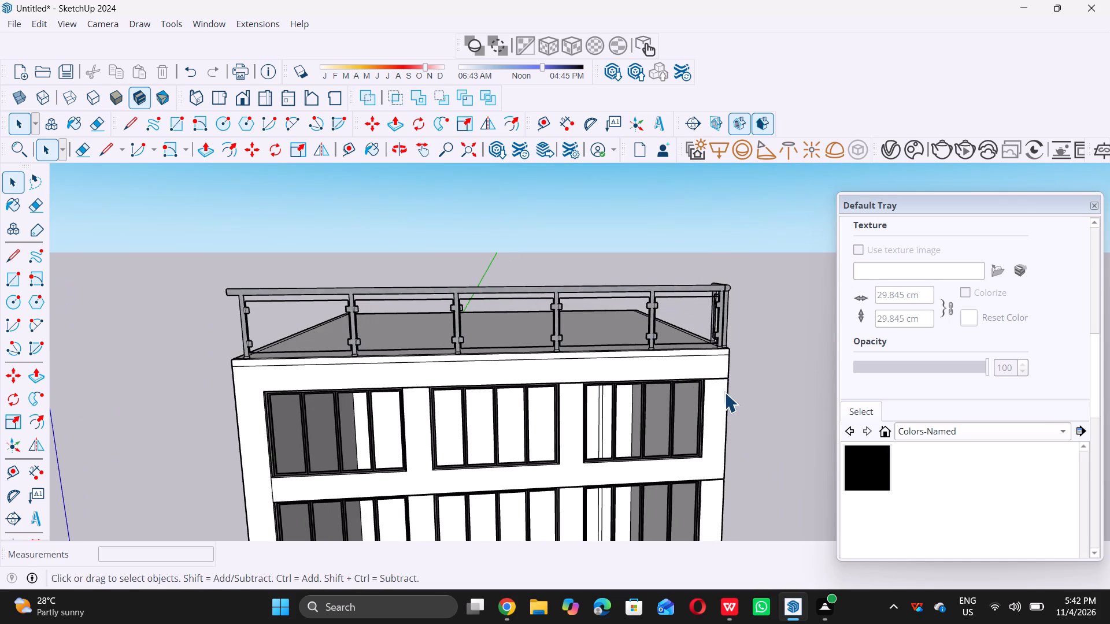
pyautogui.scroll(-3, 724, 392)
pyautogui.moveTo(715, 393); pyautogui.dragTo(649, 402, button='middle')
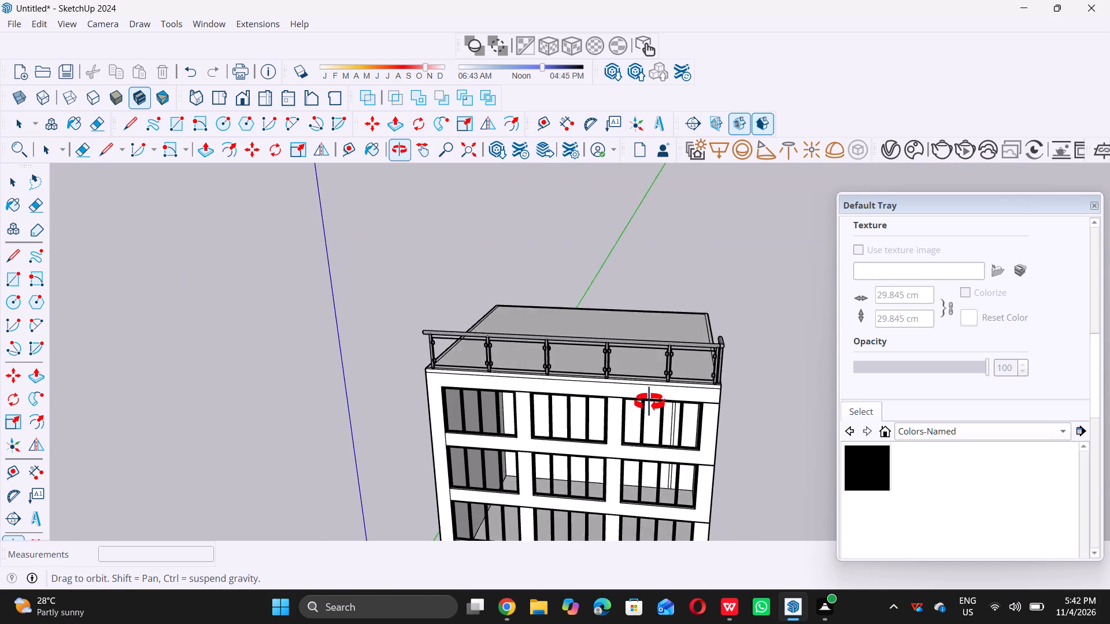
pyautogui.moveTo(649, 402); pyautogui.dragTo(663, 384, button='middle')
pyautogui.scroll(-7, 667, 381)
pyautogui.moveTo(673, 381); pyautogui.dragTo(665, 407, button='middle')
pyautogui.scroll(-5, 665, 407)
pyautogui.moveTo(652, 436); pyautogui.dragTo(646, 417, button='middle')
pyautogui.middleClick(646, 417)
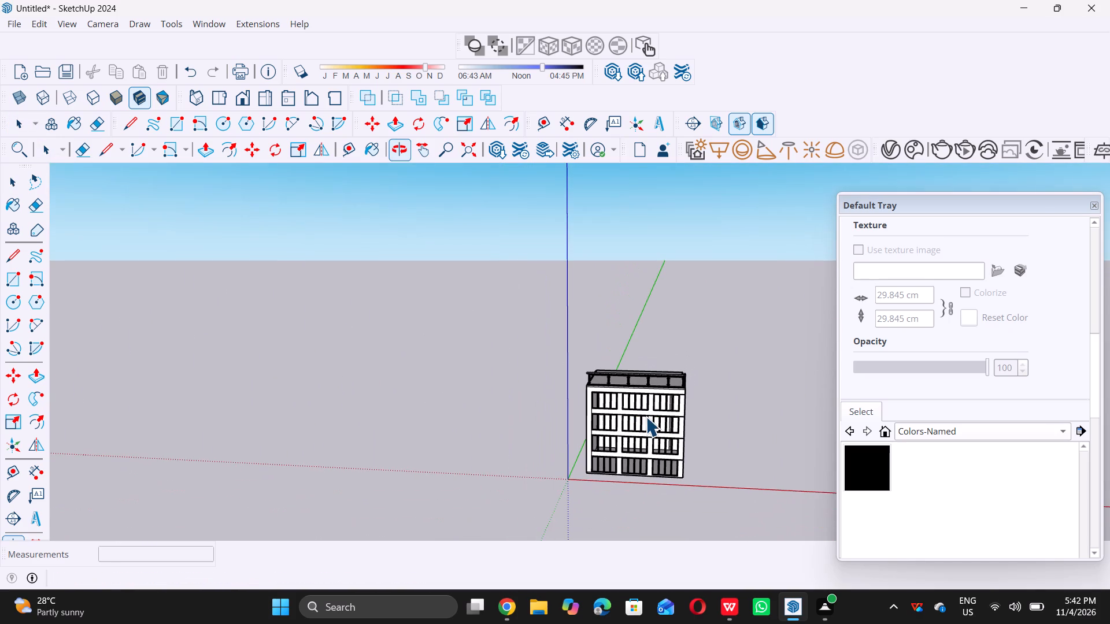
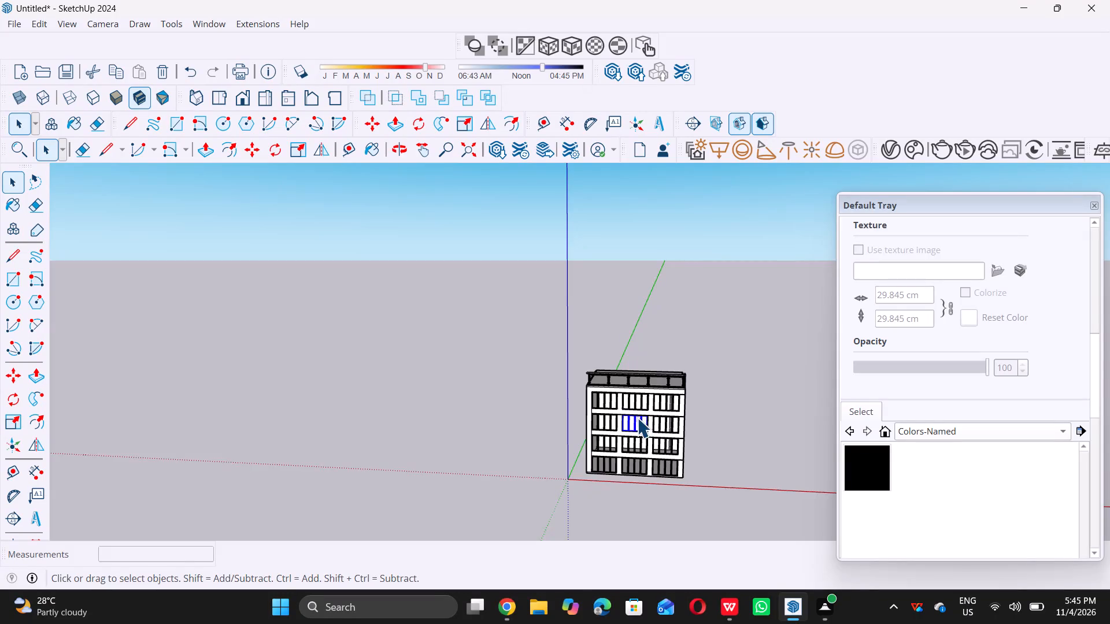
# Clear the selection of the middle window group on the building's front facade.
pyautogui.scroll(-6, 606, 424)
pyautogui.moveTo(647, 437); pyautogui.dragTo(558, 469, button='middle')
pyautogui.middleClick(558, 469)
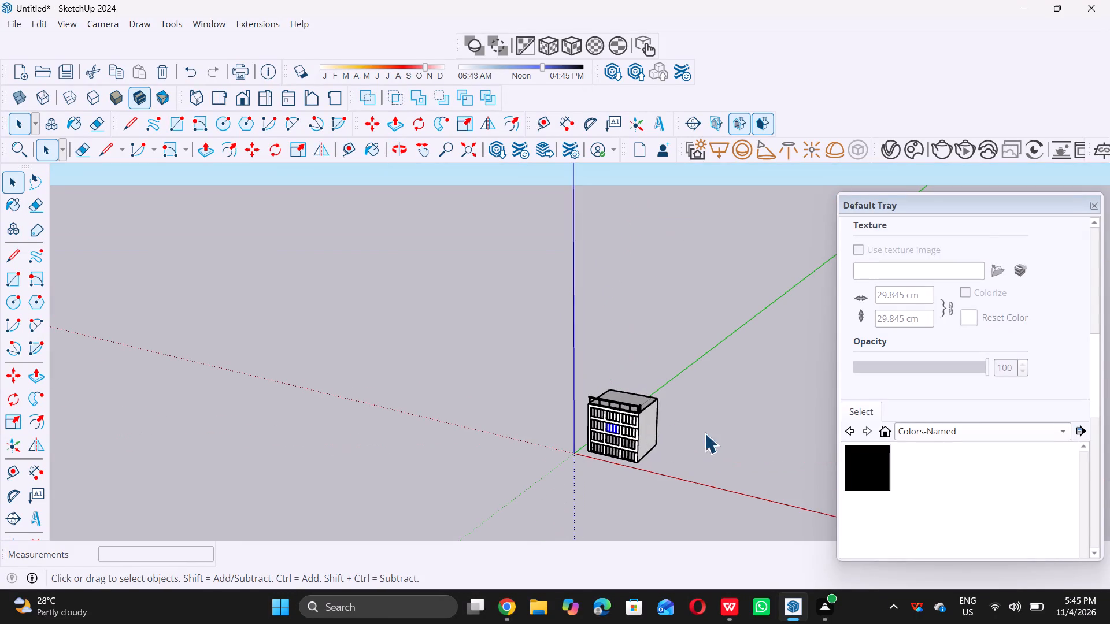
pyautogui.click(716, 443)
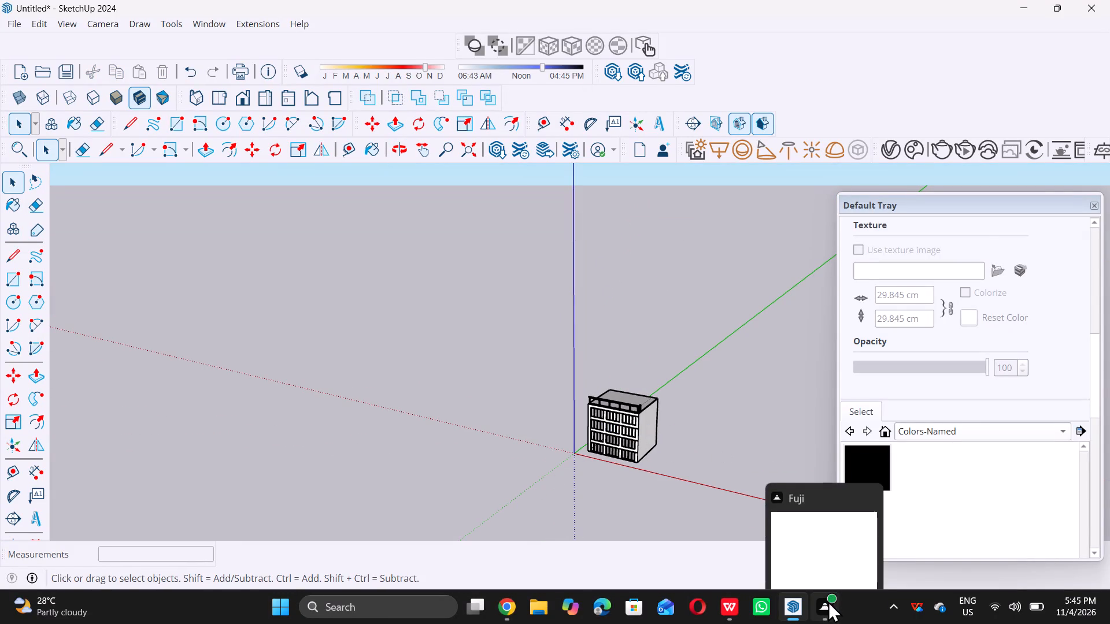
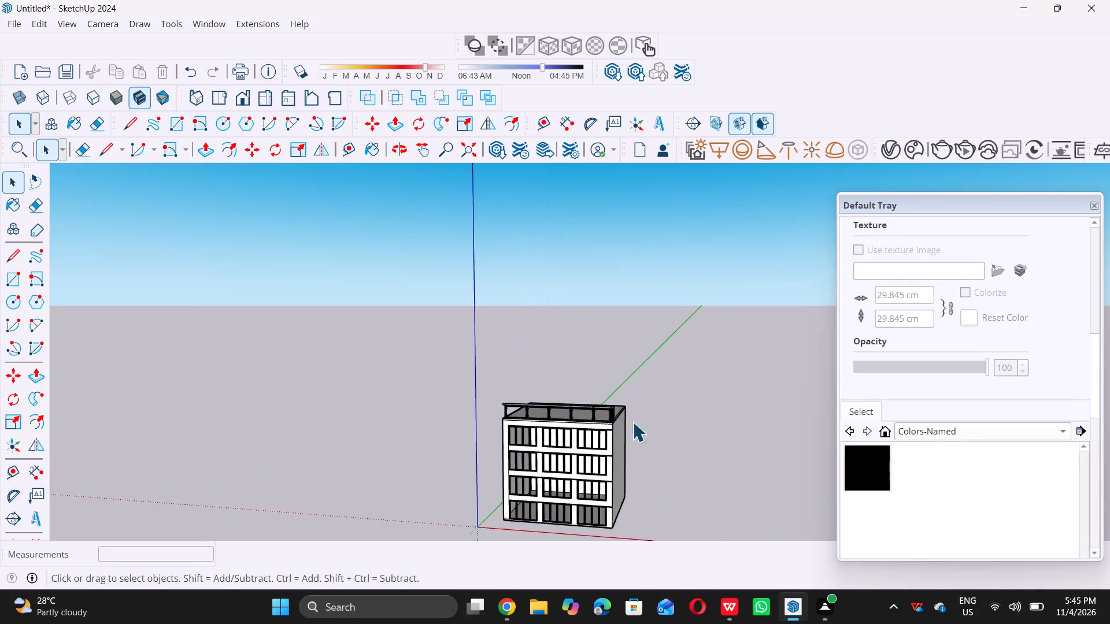
# Place a guide on the roof 15' inward from the inner border line along the front railing edge.
pyautogui.moveTo(640, 413); pyautogui.dragTo(507, 512, button='middle')
pyautogui.middleClick(507, 512)
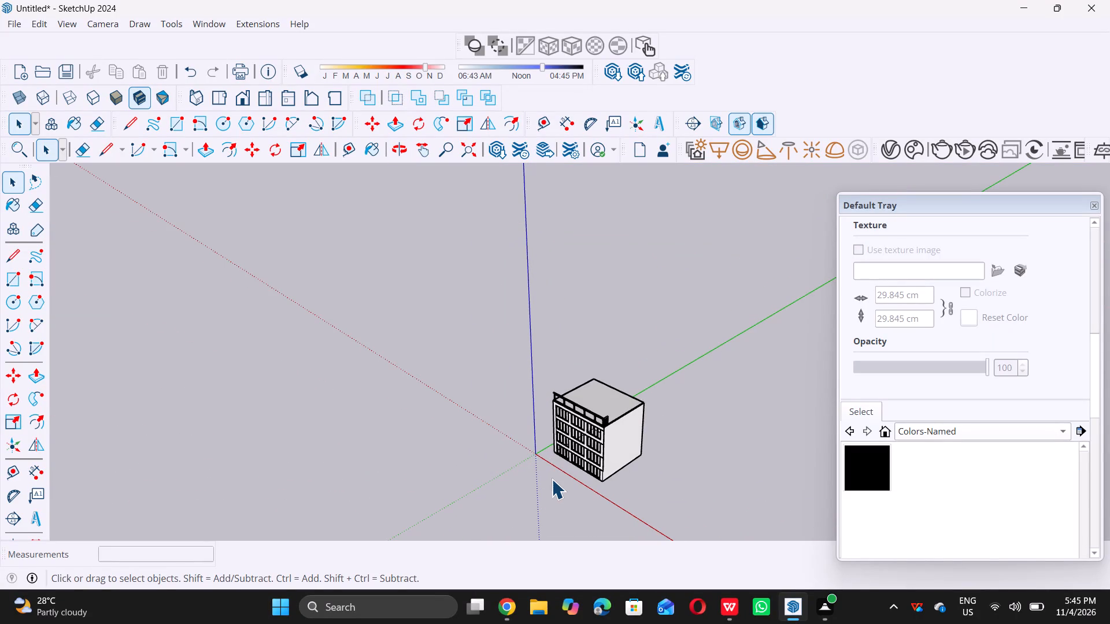
pyautogui.scroll(6, 576, 497)
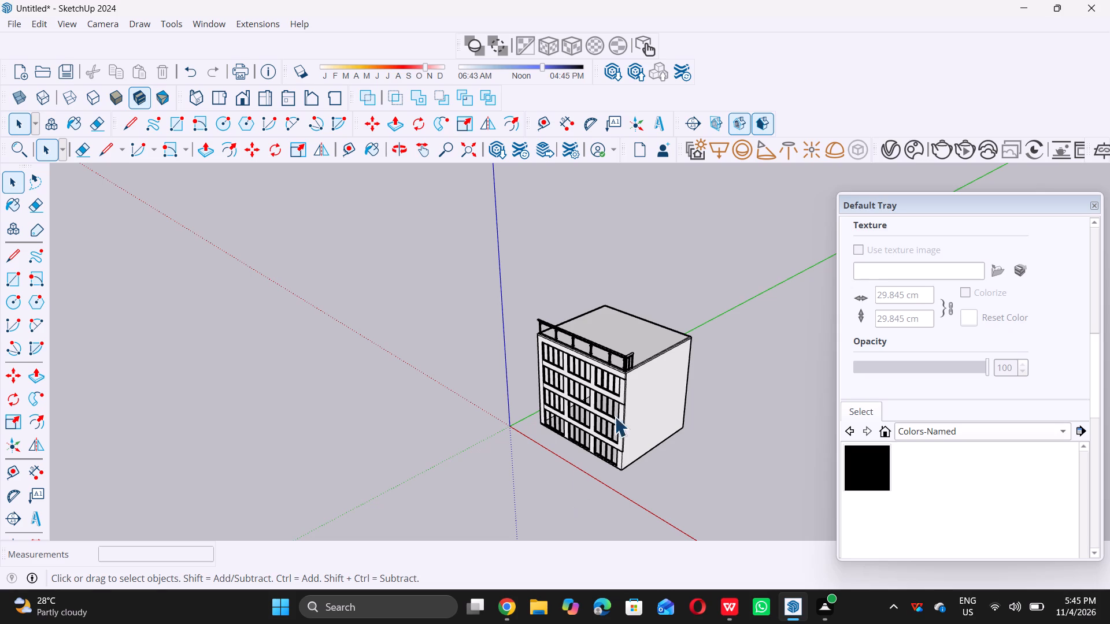
pyautogui.scroll(10, 635, 358)
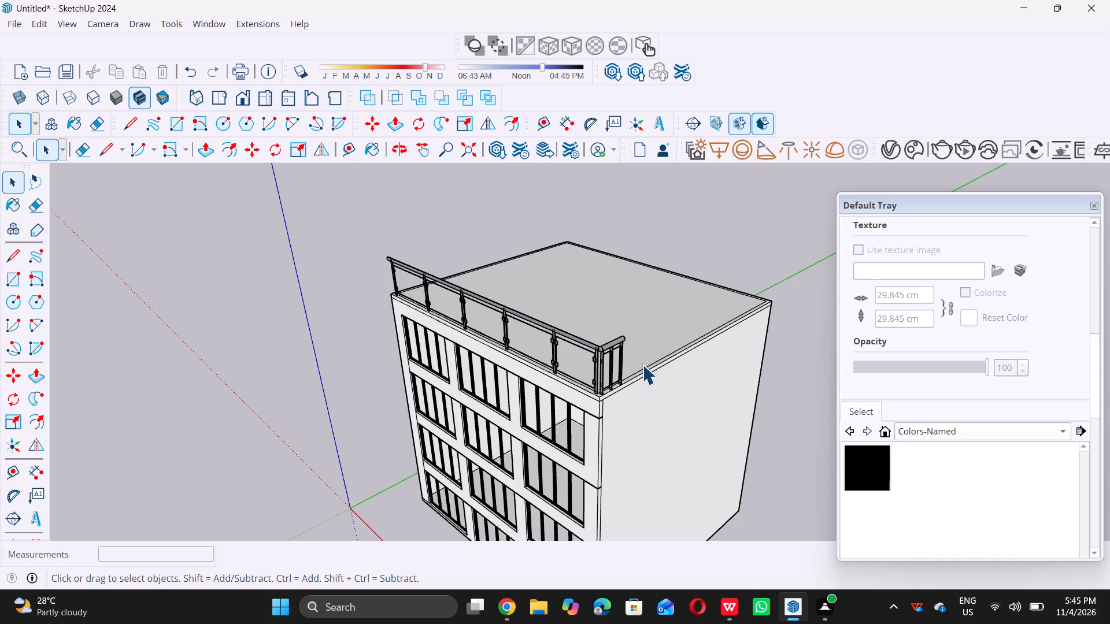
pyautogui.scroll(-4, 641, 372)
pyautogui.moveTo(650, 368); pyautogui.dragTo(461, 473, button='middle')
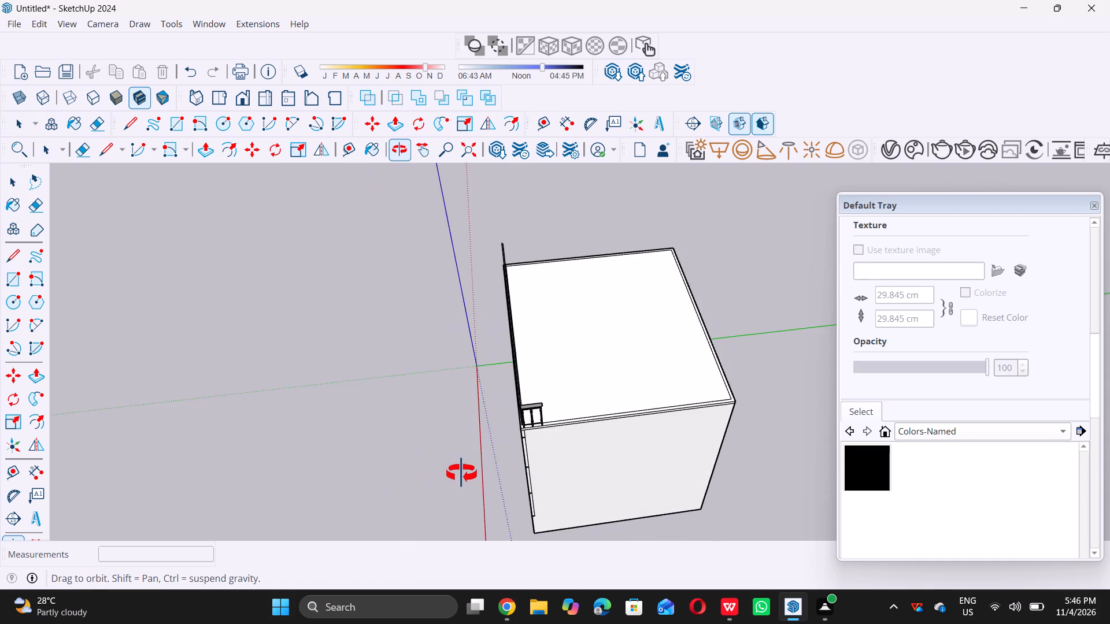
pyautogui.moveTo(461, 473); pyautogui.dragTo(445, 474, button='middle')
pyautogui.scroll(5, 523, 423)
pyautogui.scroll(3, 512, 340)
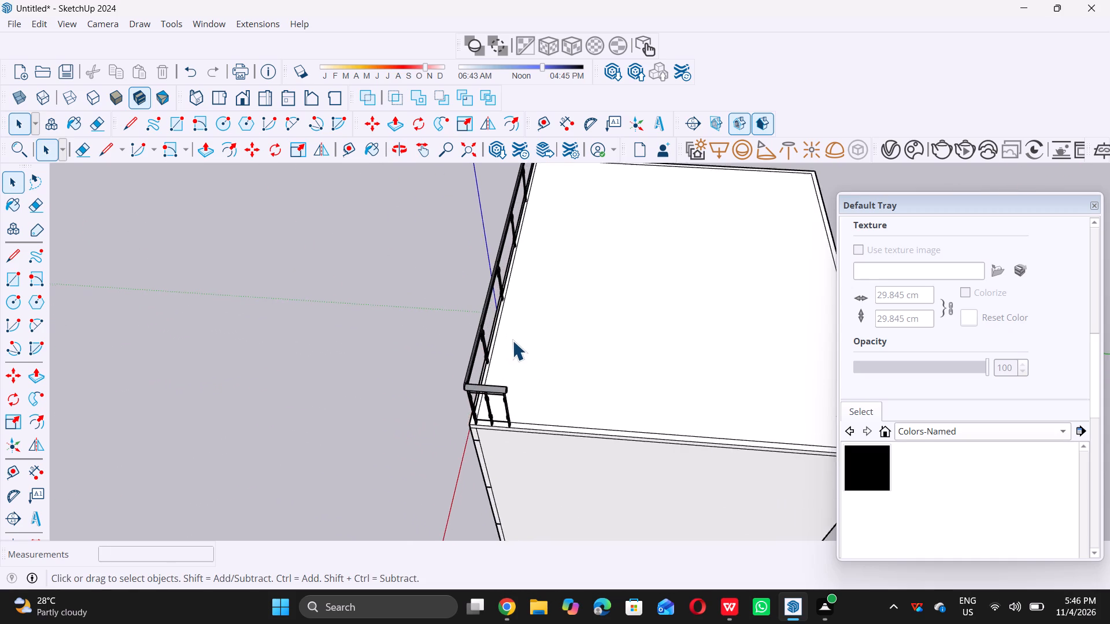
pyautogui.scroll(2, 512, 340)
pyautogui.moveTo(516, 339); pyautogui.dragTo(521, 393, button='middle')
pyautogui.middleClick(521, 393)
pyautogui.scroll(3, 521, 396)
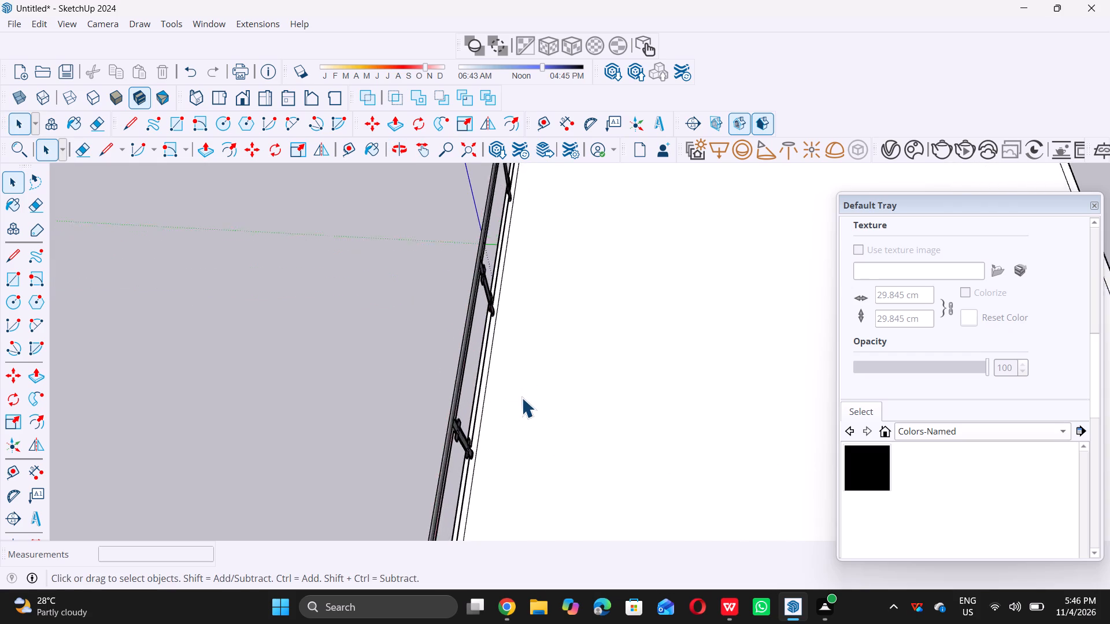
pyautogui.scroll(2, 521, 398)
pyautogui.press('t')
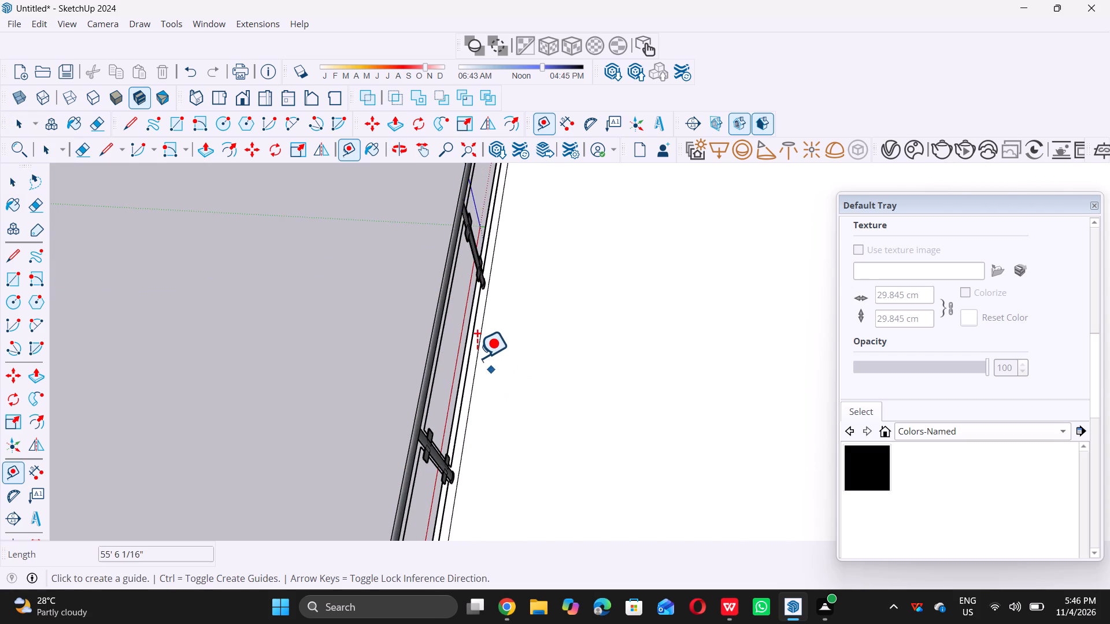
pyautogui.click(476, 354)
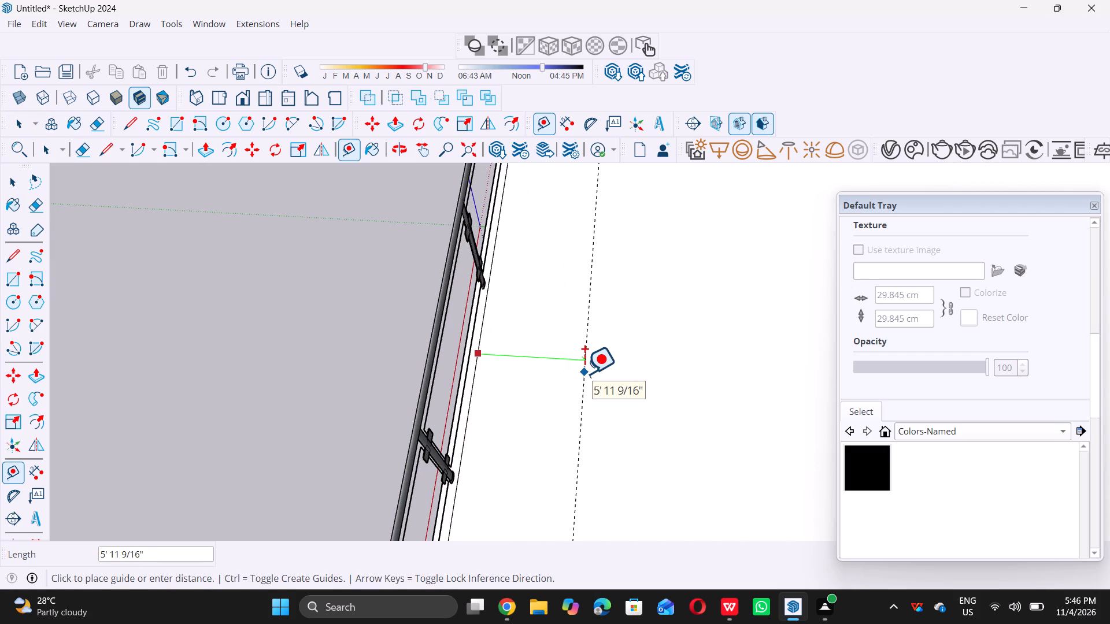
pyautogui.write('15')
pyautogui.press("'")
pyautogui.press('Return')
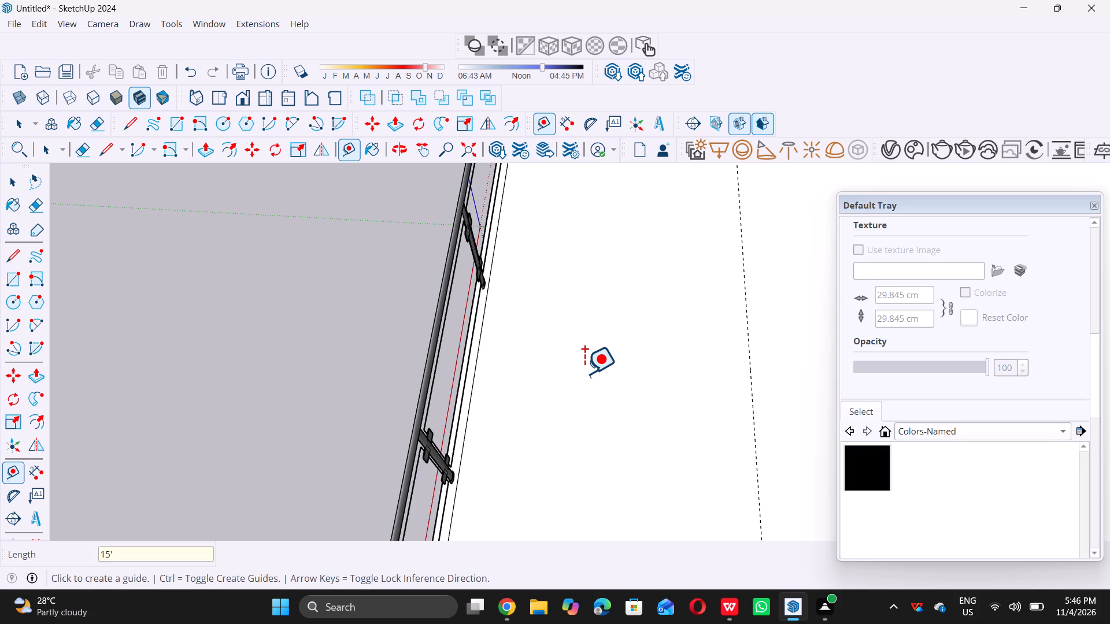
# Add a second parallel guide on the roof, 9" farther back from the 15' guide.
pyautogui.scroll(-5, 584, 375)
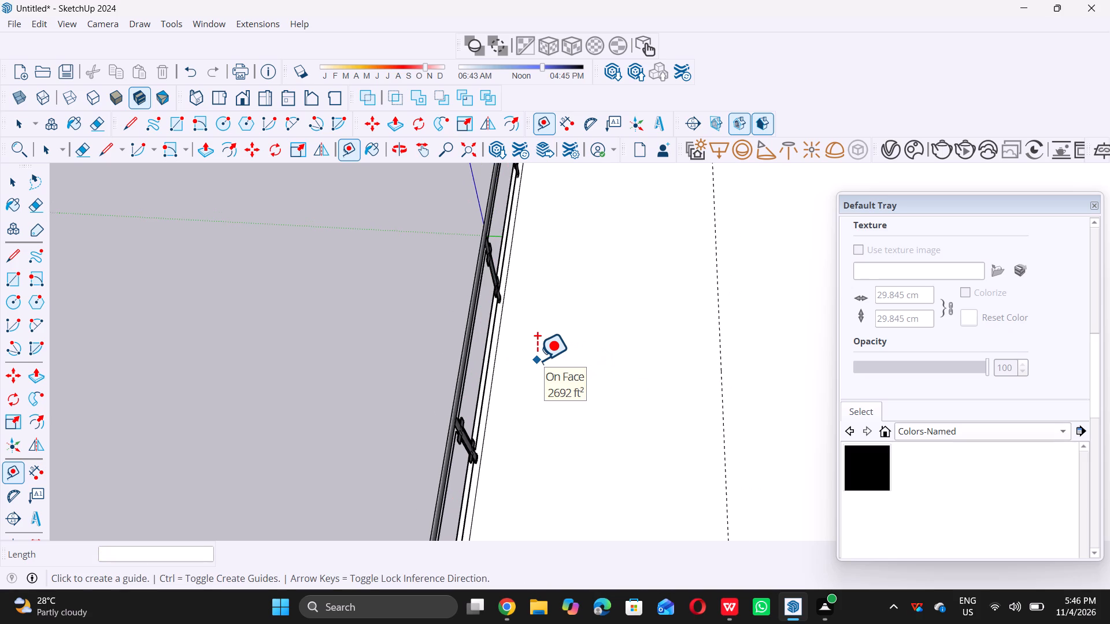
pyautogui.scroll(-7, 586, 382)
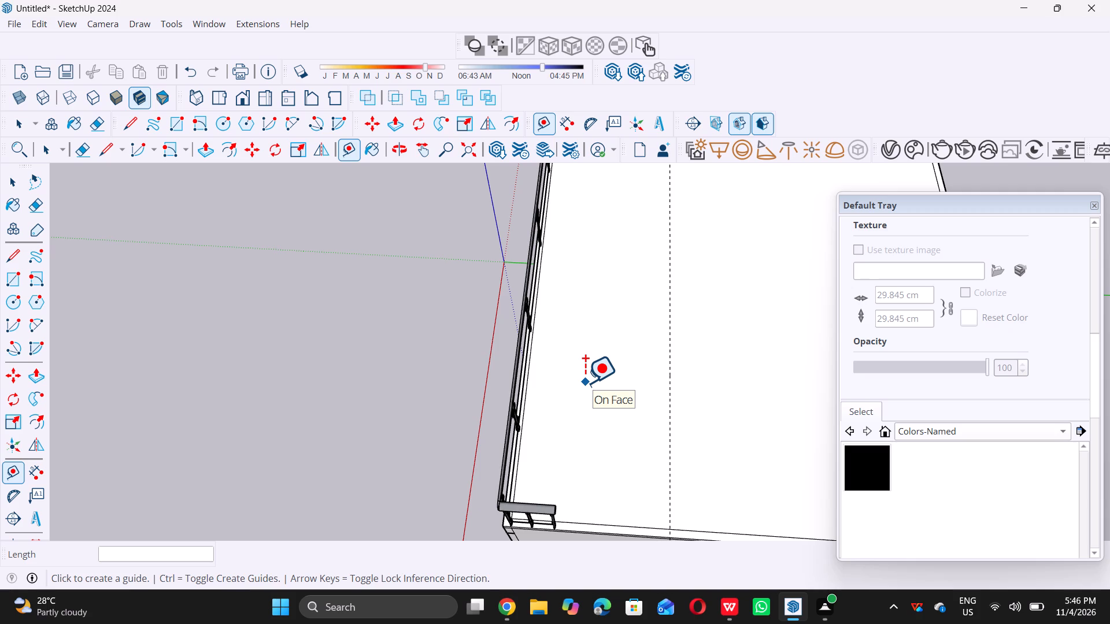
pyautogui.scroll(-5, 589, 383)
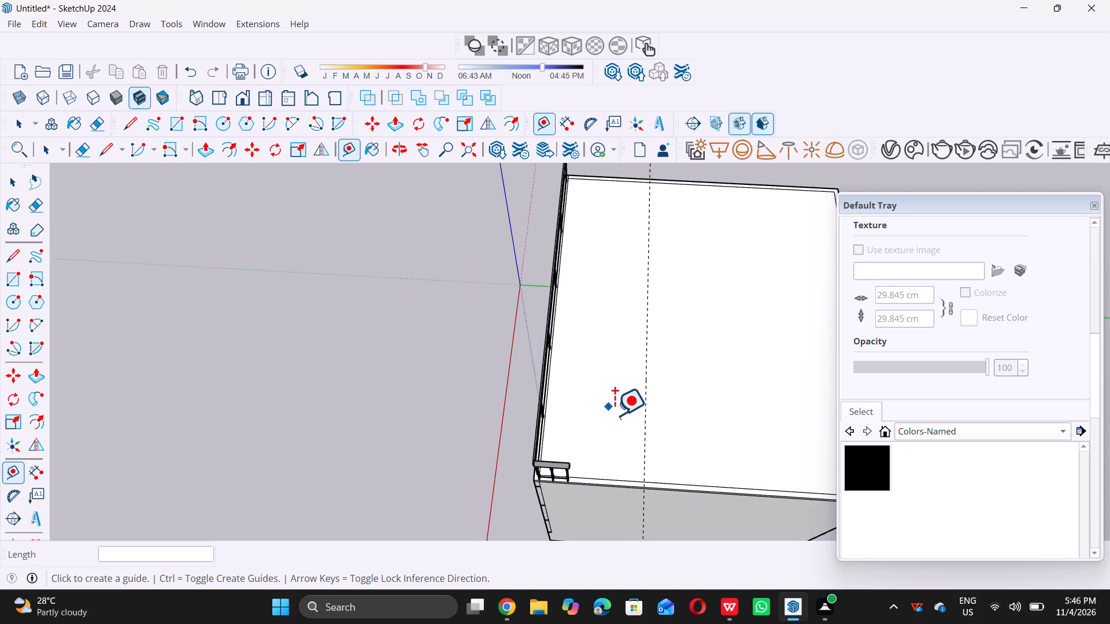
pyautogui.click(647, 387)
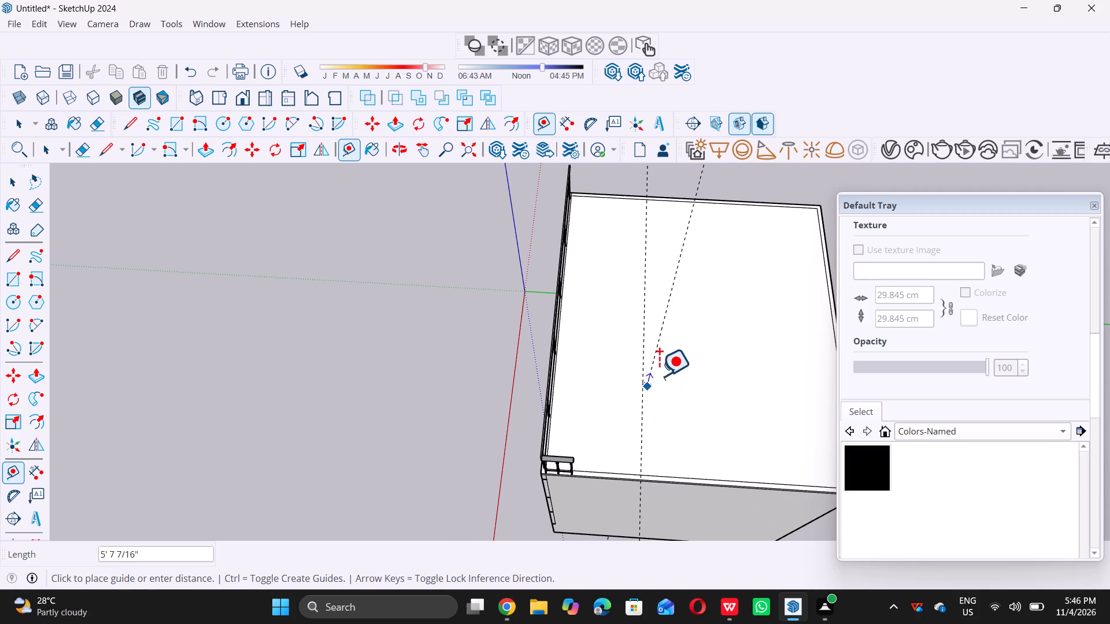
pyautogui.press('space')
pyautogui.press('t')
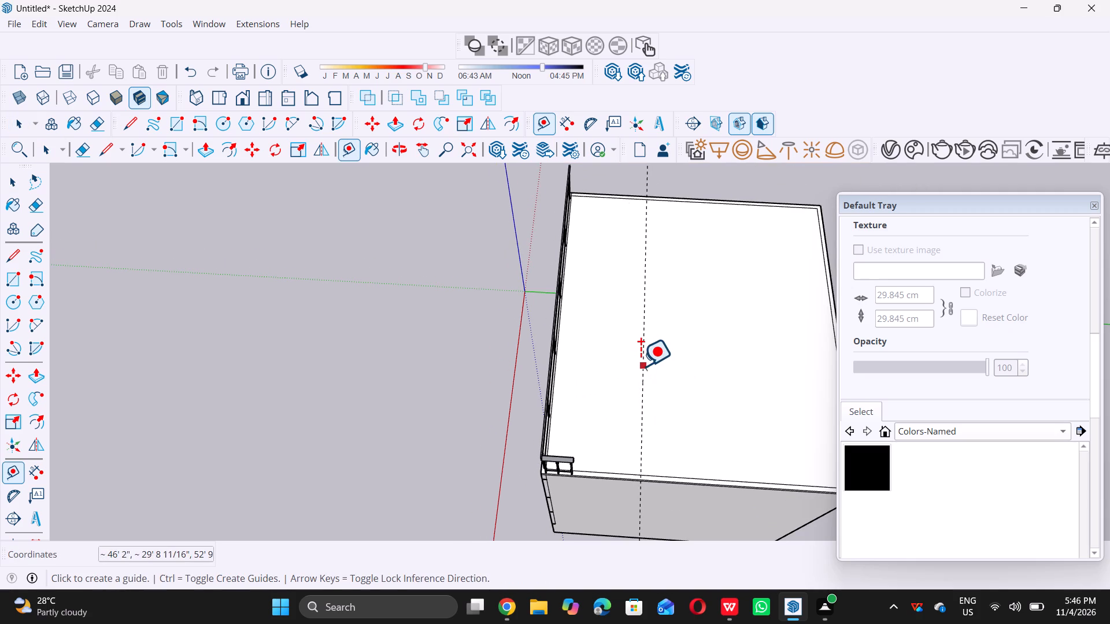
pyautogui.click(643, 365)
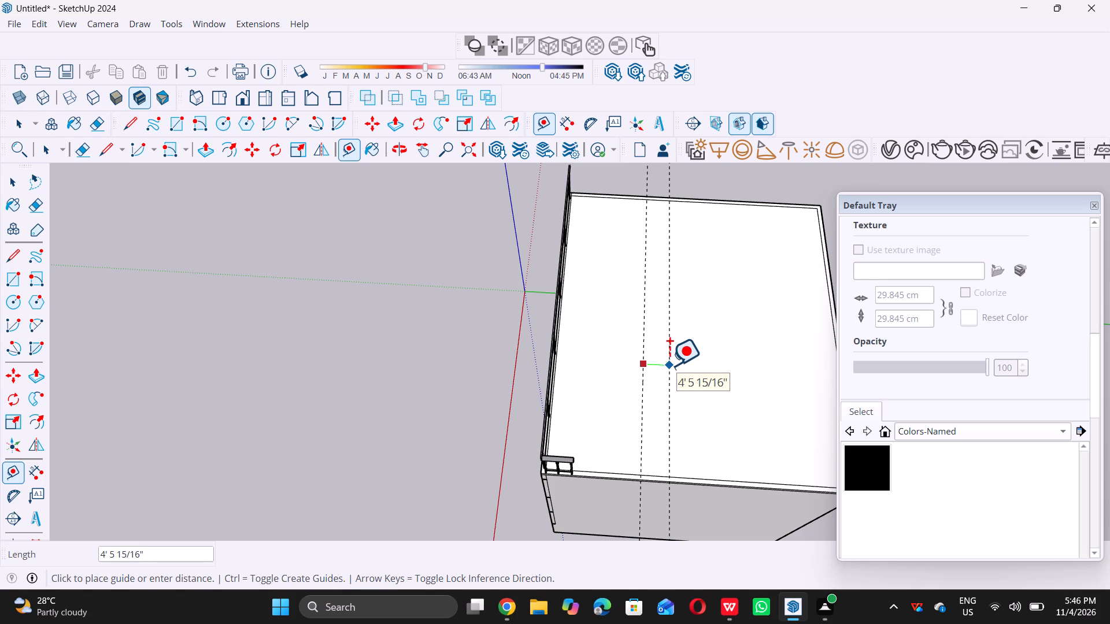
pyautogui.press('9')
pyautogui.hotkey('shift', '"')
pyautogui.press('Return')
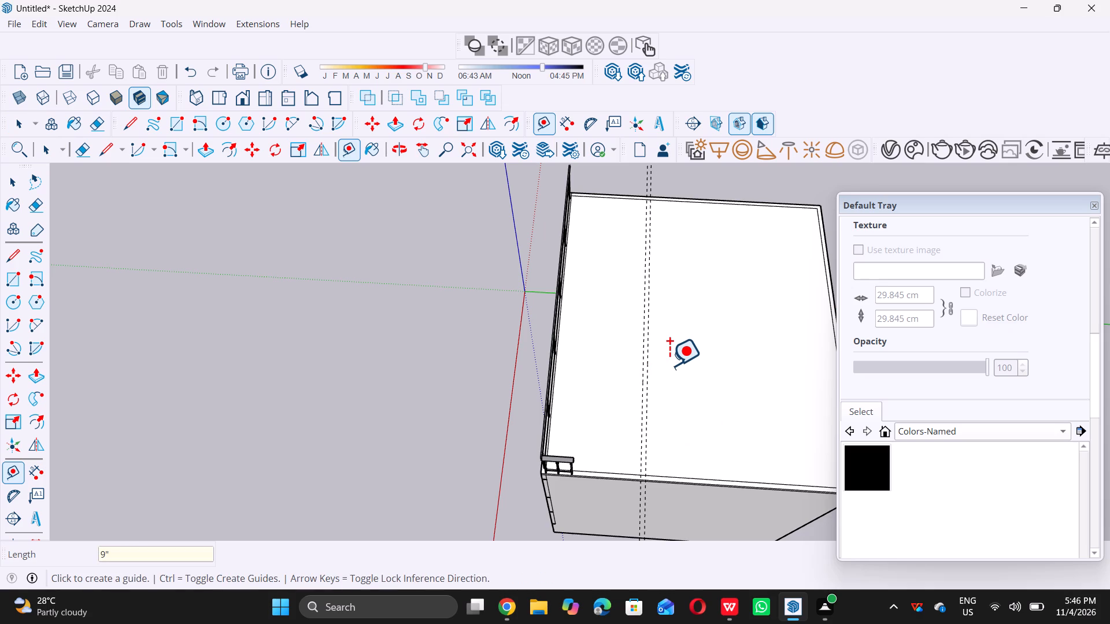
# Draw a 9" wide, about 57' long rectangle between the two guides, spanning the roof from one side edge to the other.
pyautogui.press('space')
pyautogui.press('t')
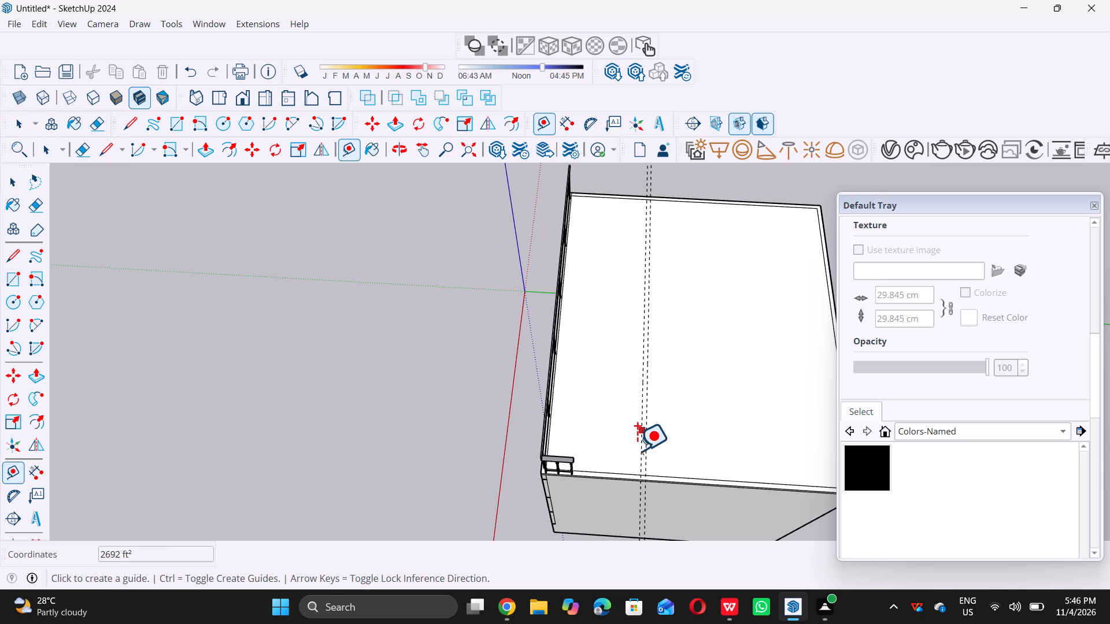
pyautogui.scroll(12, 641, 458)
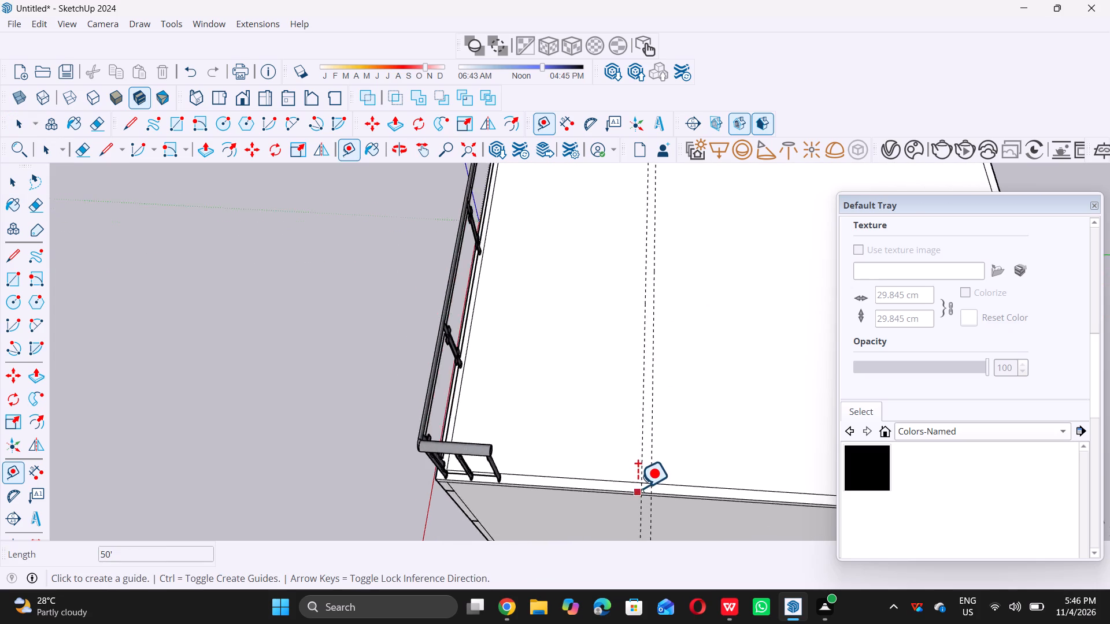
pyautogui.write('v r')
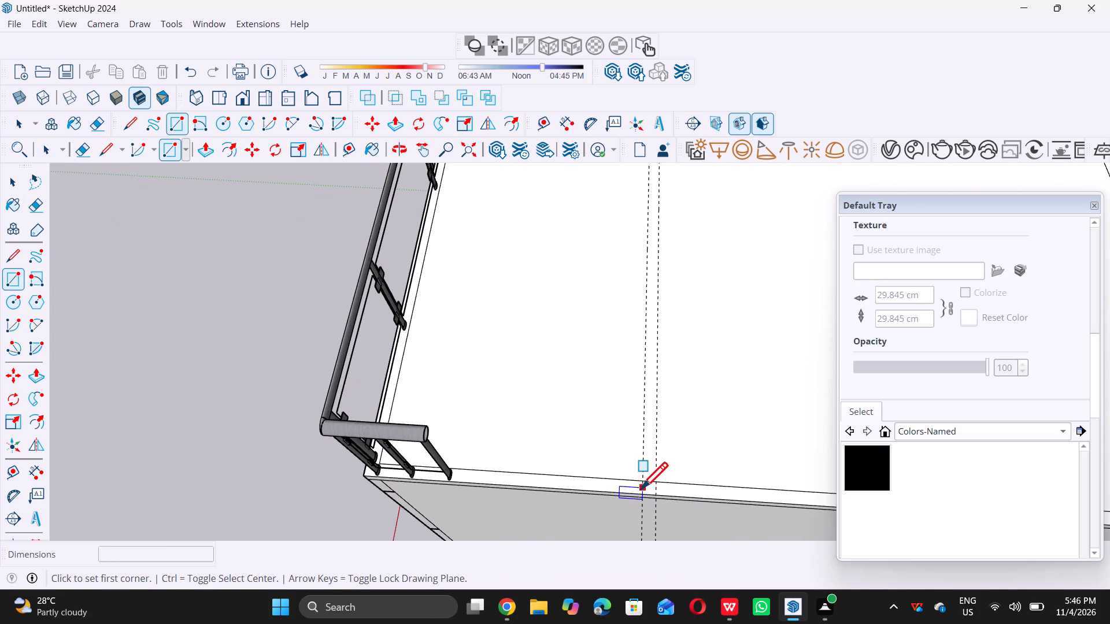
pyautogui.scroll(2, 641, 488)
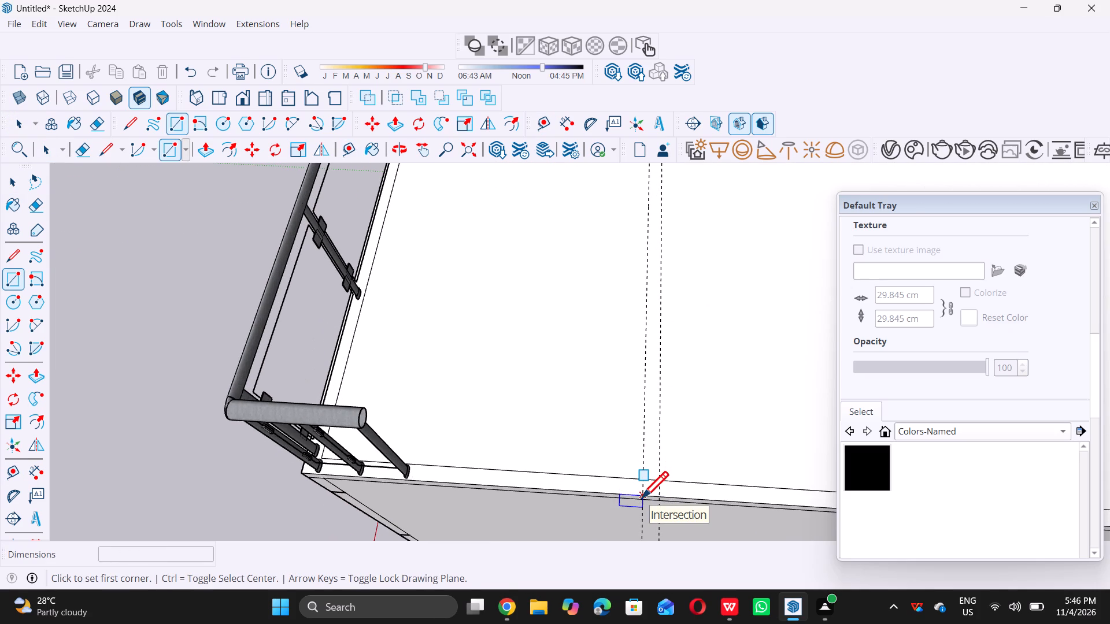
pyautogui.click(642, 499)
pyautogui.scroll(-20, 642, 499)
pyautogui.scroll(-2, 642, 499)
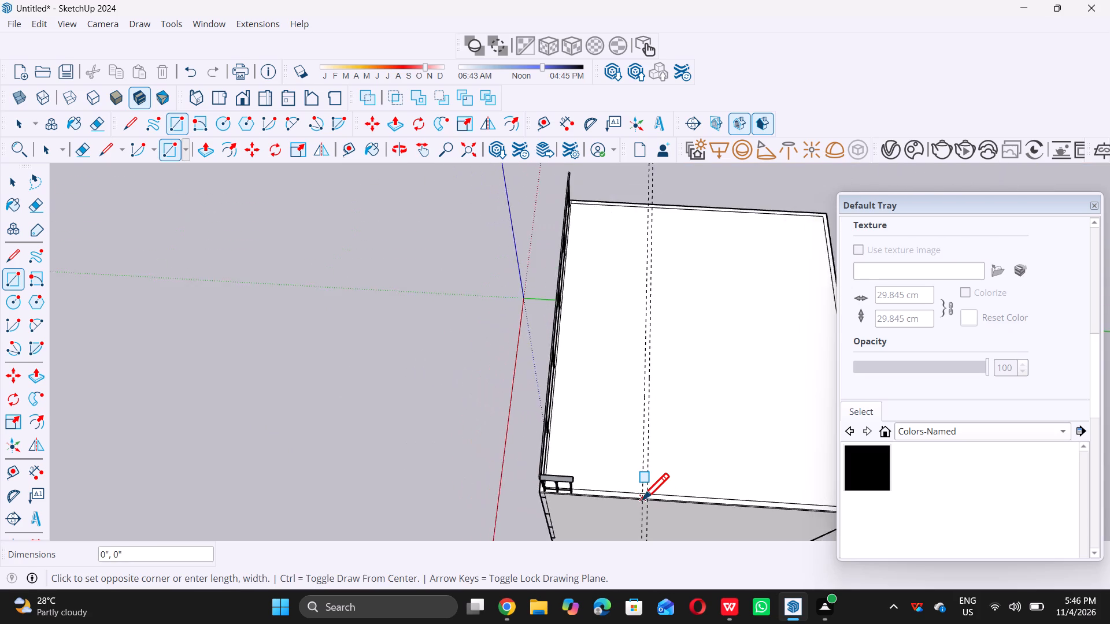
pyautogui.scroll(-1, 642, 499)
pyautogui.scroll(5, 654, 330)
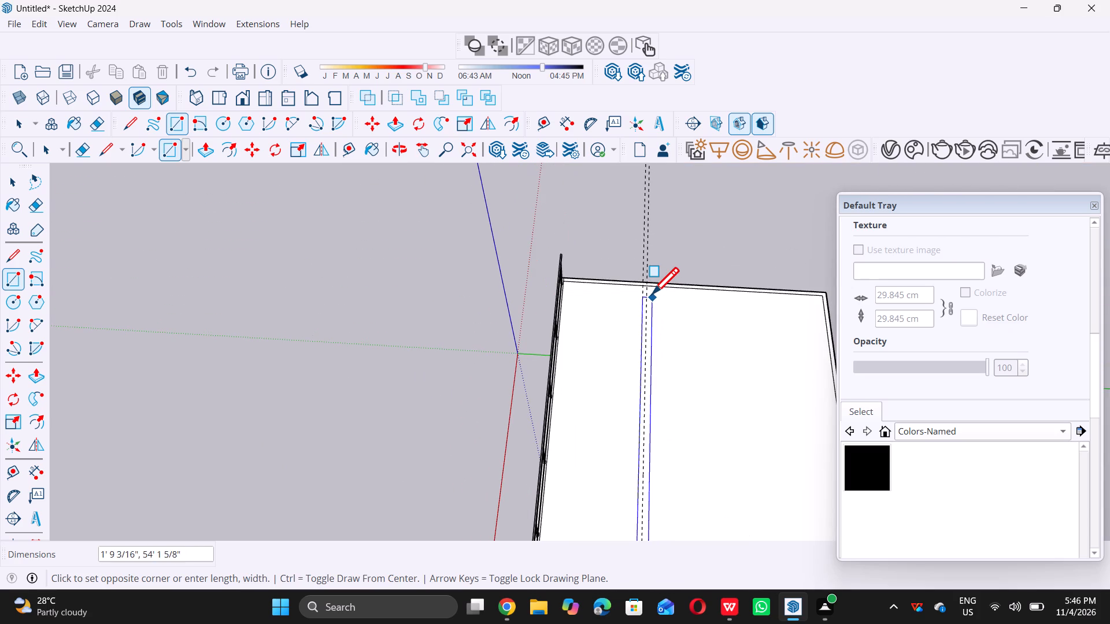
pyautogui.scroll(9, 647, 283)
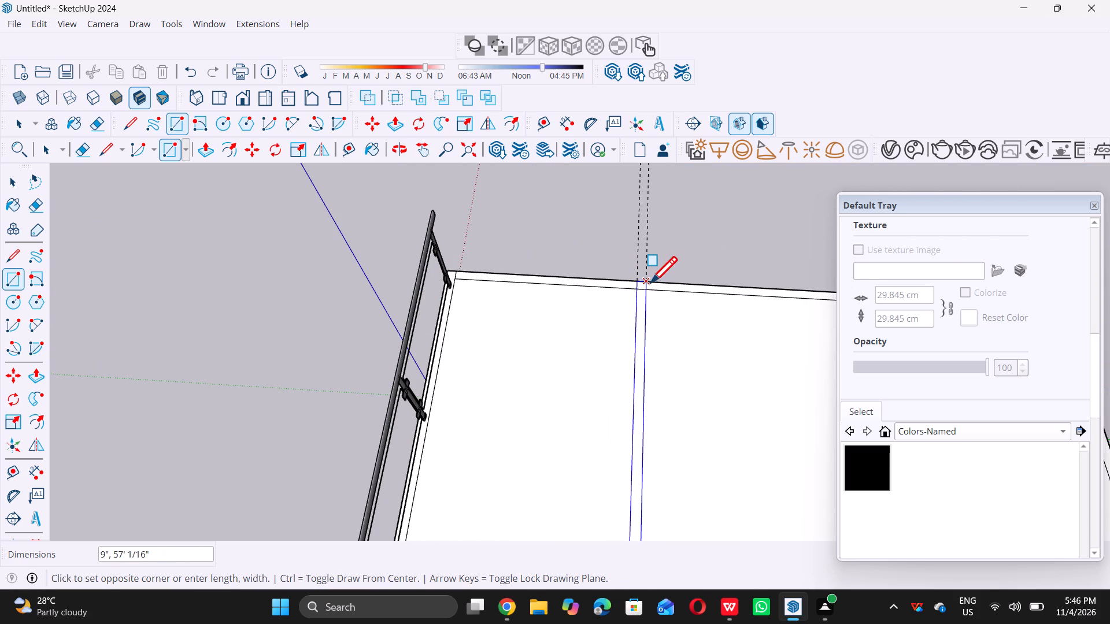
pyautogui.click(647, 283)
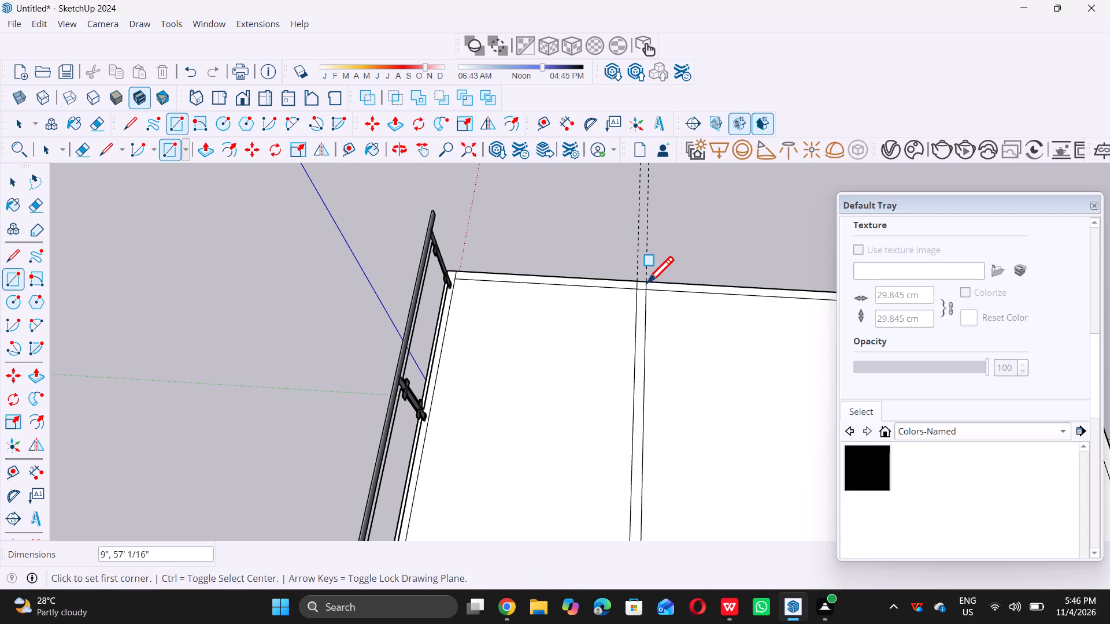
pyautogui.press('space')
# Place a guide on the roof 2' inward from the outer left side edge, as seen from the railed front.
pyautogui.scroll(-20, 646, 283)
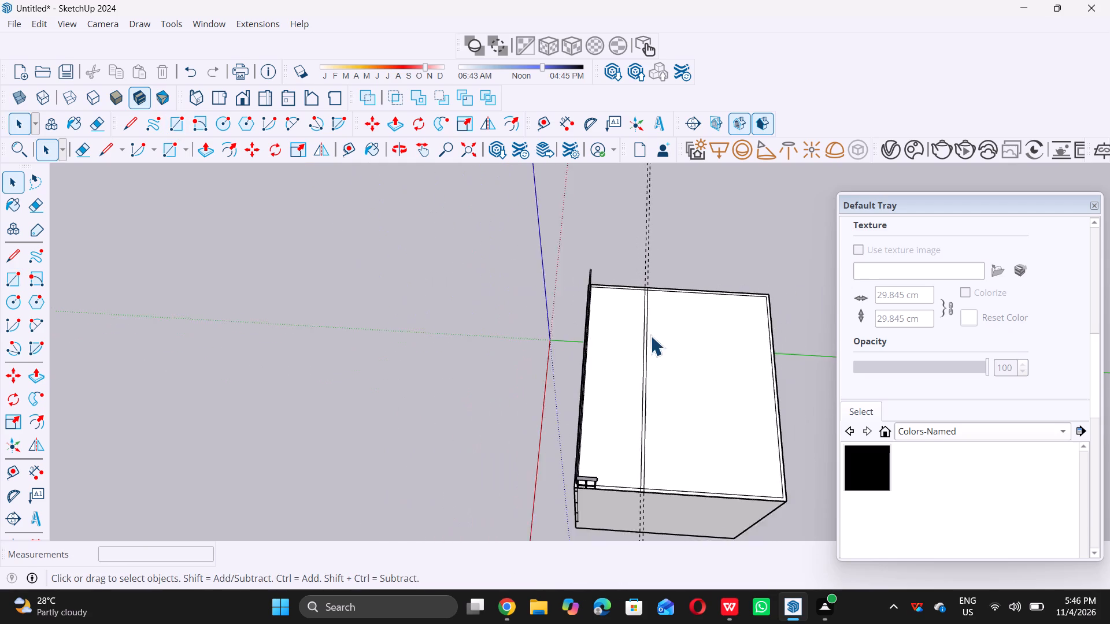
pyautogui.scroll(-1, 650, 336)
pyautogui.moveTo(513, 473); pyautogui.dragTo(756, 413, button='middle')
pyautogui.moveTo(637, 428); pyautogui.dragTo(732, 342, button='middle')
pyautogui.middleClick(732, 342)
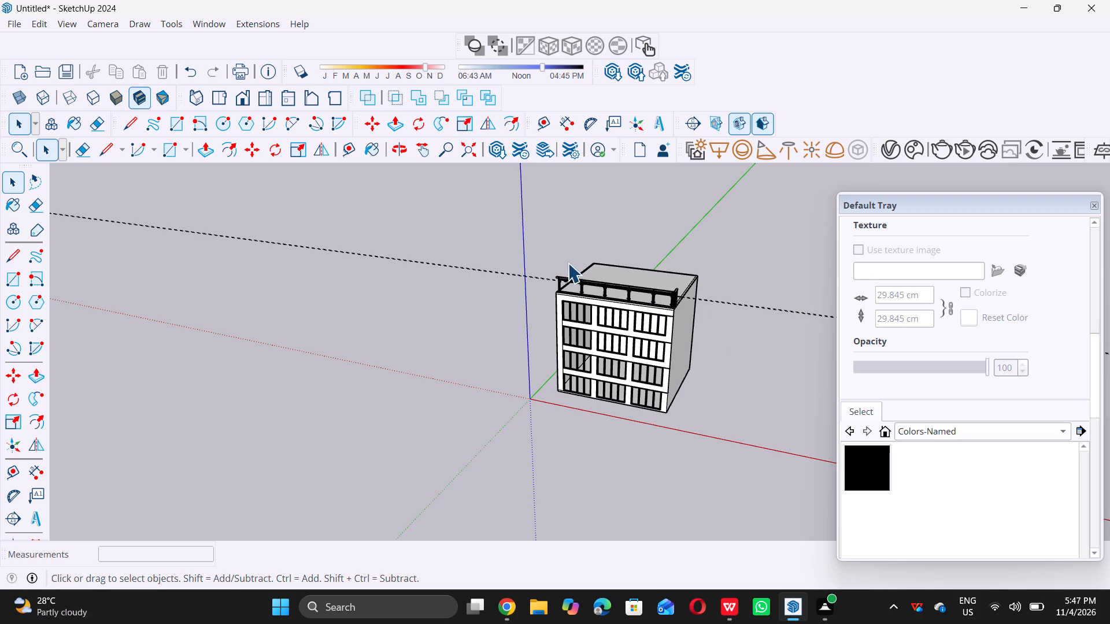
pyautogui.moveTo(567, 254); pyautogui.dragTo(527, 456, button='middle')
pyautogui.middleClick(527, 456)
pyautogui.scroll(4, 623, 246)
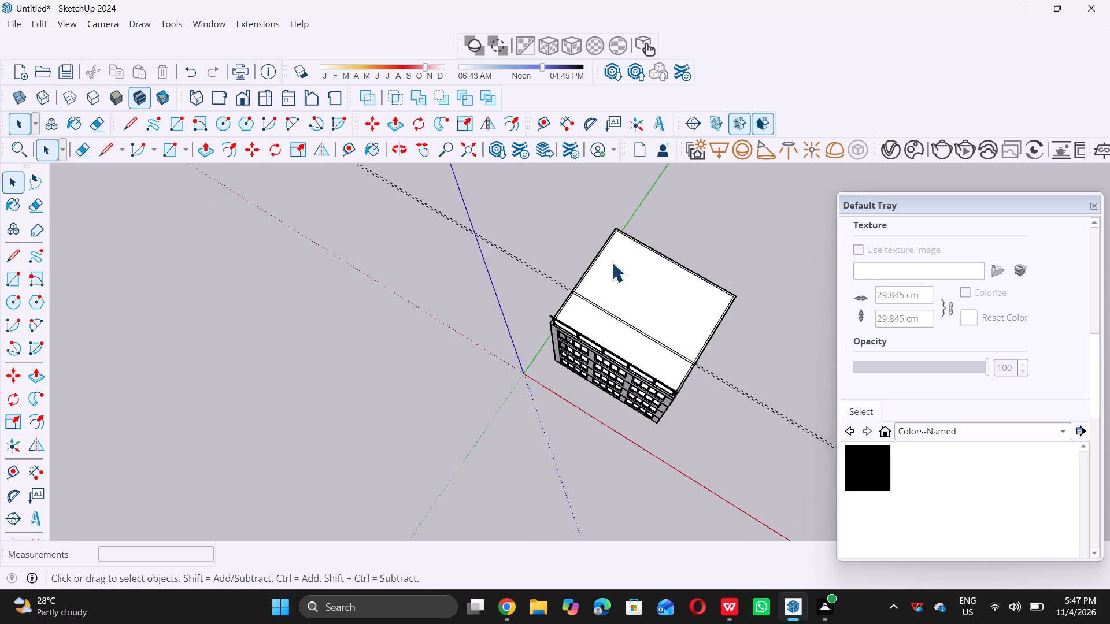
pyautogui.scroll(2, 612, 262)
pyautogui.scroll(12, 571, 302)
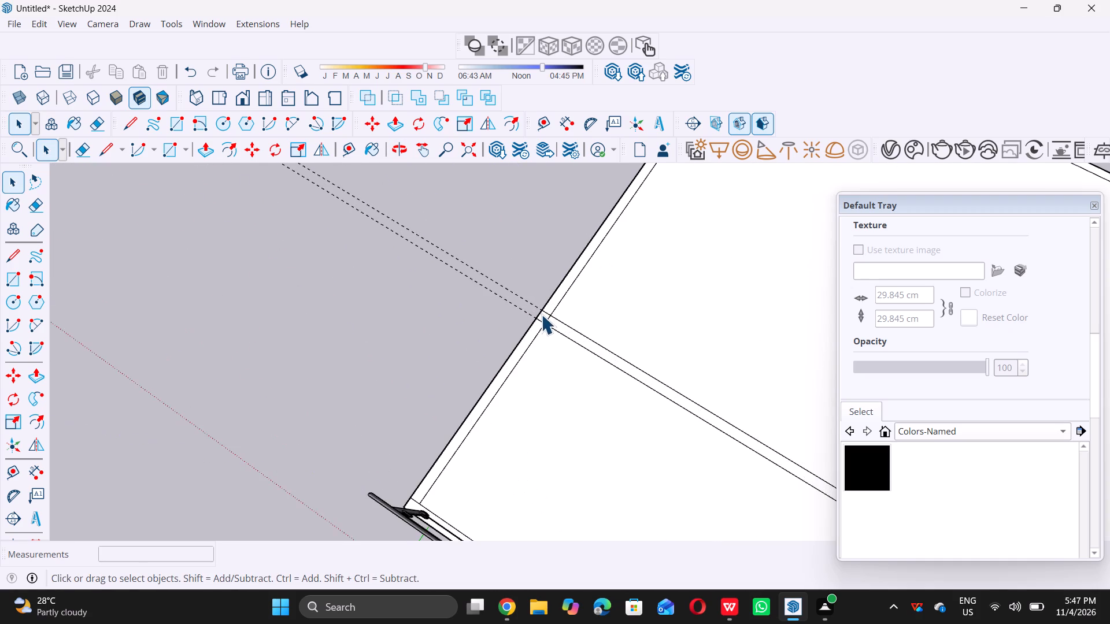
pyautogui.scroll(6, 541, 314)
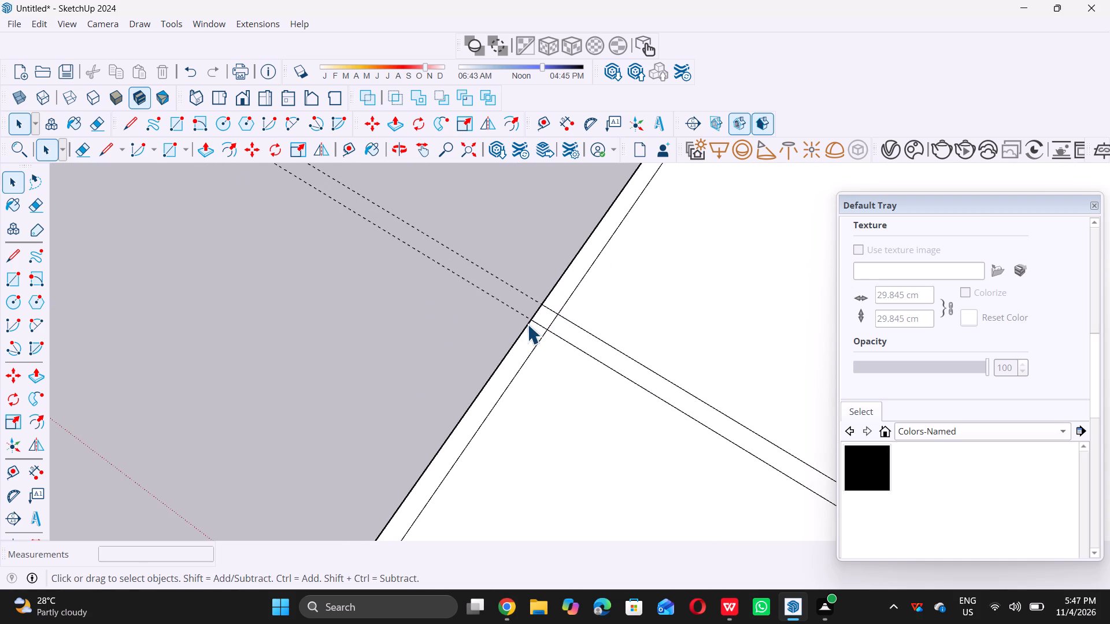
pyautogui.scroll(6, 527, 324)
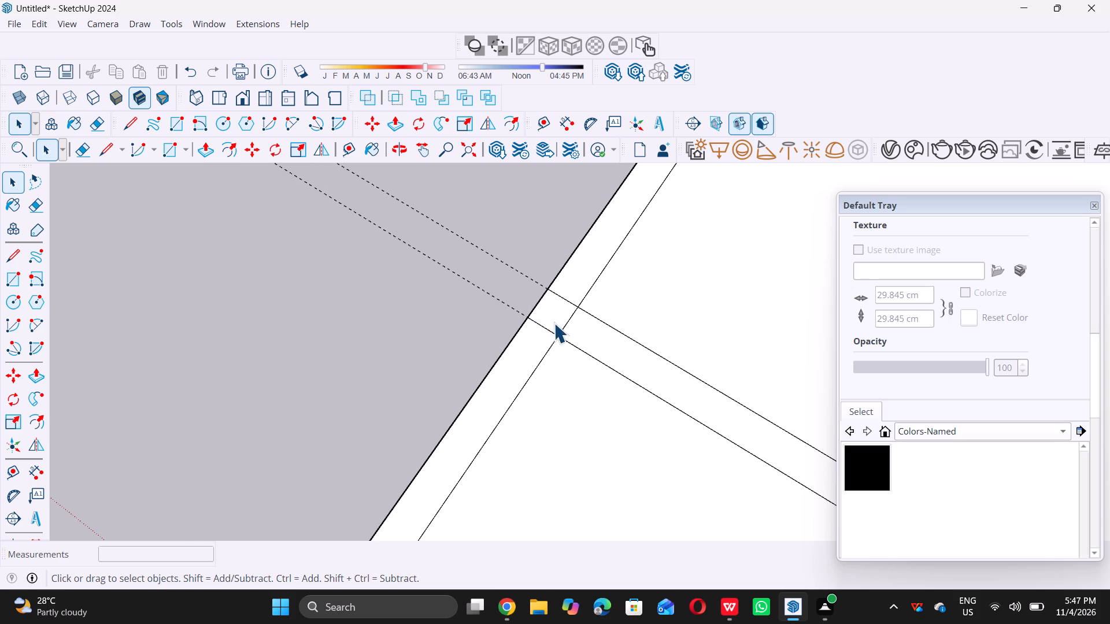
pyautogui.scroll(5, 554, 323)
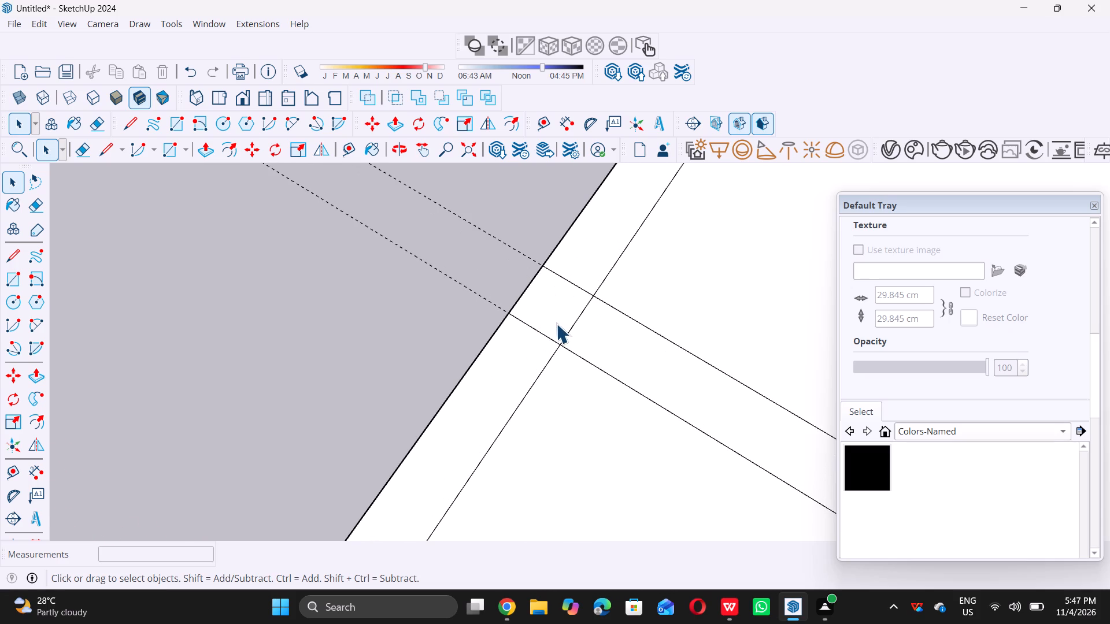
pyautogui.press('t')
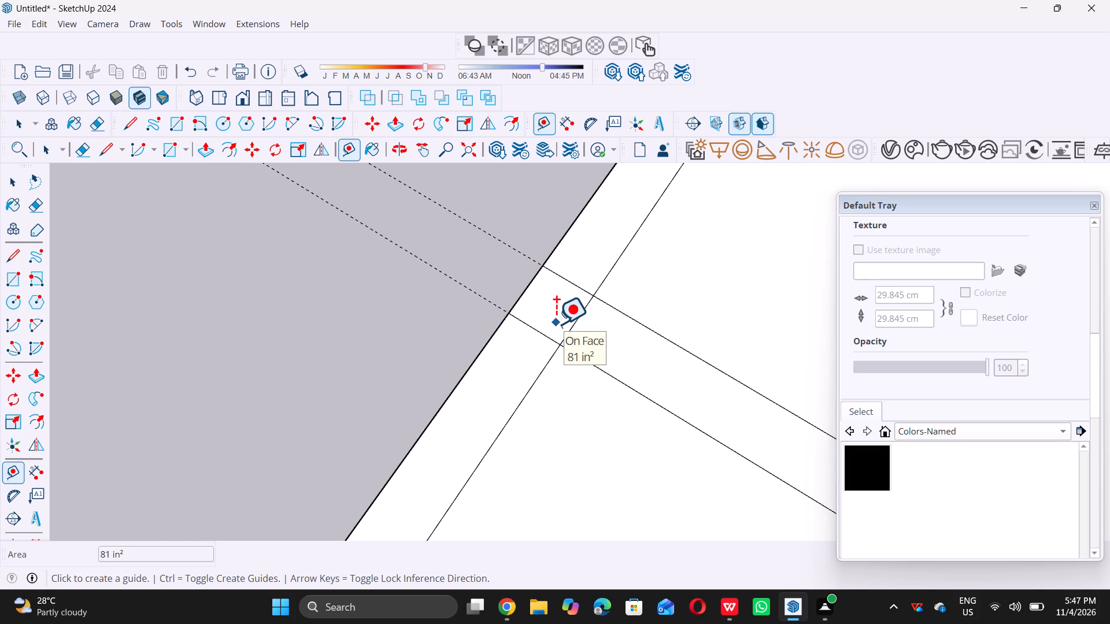
pyautogui.click(528, 283)
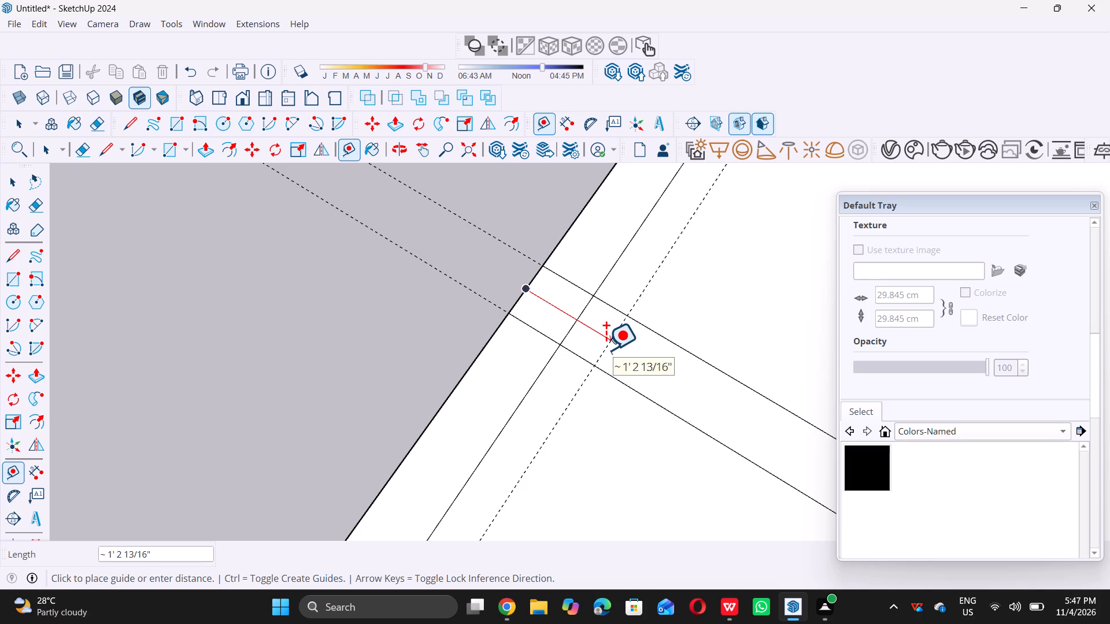
pyautogui.press('2')
pyautogui.press("'")
pyautogui.press('Return')
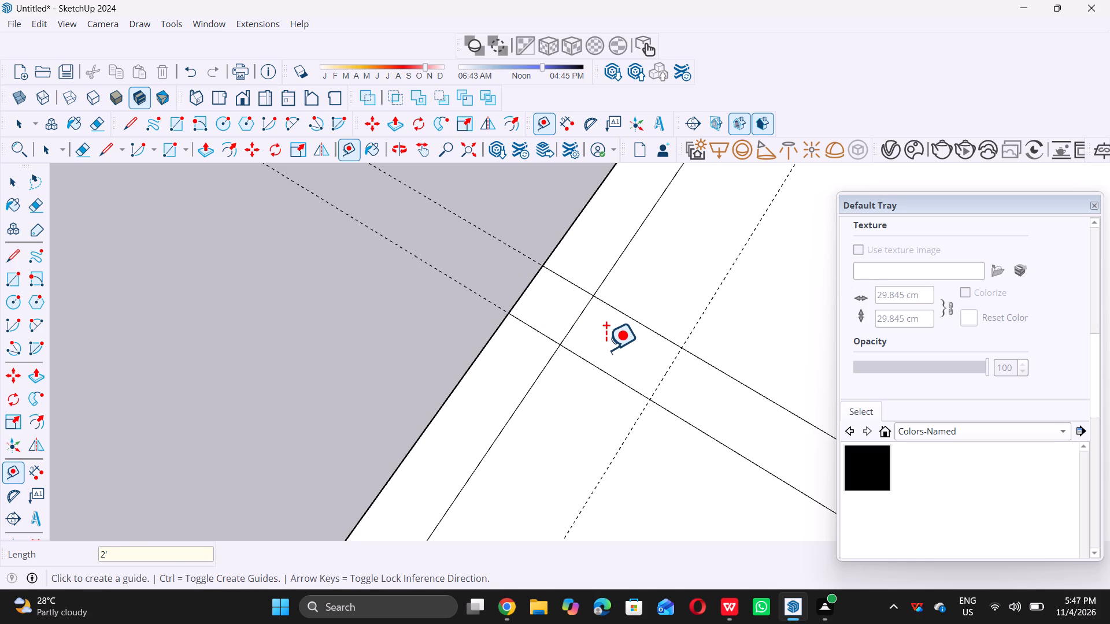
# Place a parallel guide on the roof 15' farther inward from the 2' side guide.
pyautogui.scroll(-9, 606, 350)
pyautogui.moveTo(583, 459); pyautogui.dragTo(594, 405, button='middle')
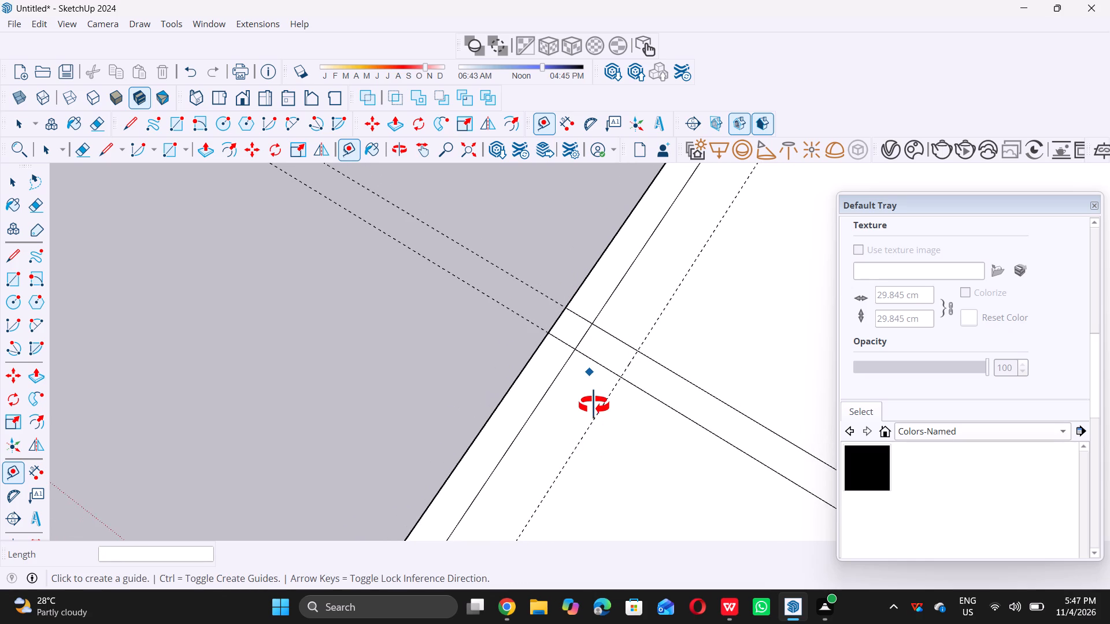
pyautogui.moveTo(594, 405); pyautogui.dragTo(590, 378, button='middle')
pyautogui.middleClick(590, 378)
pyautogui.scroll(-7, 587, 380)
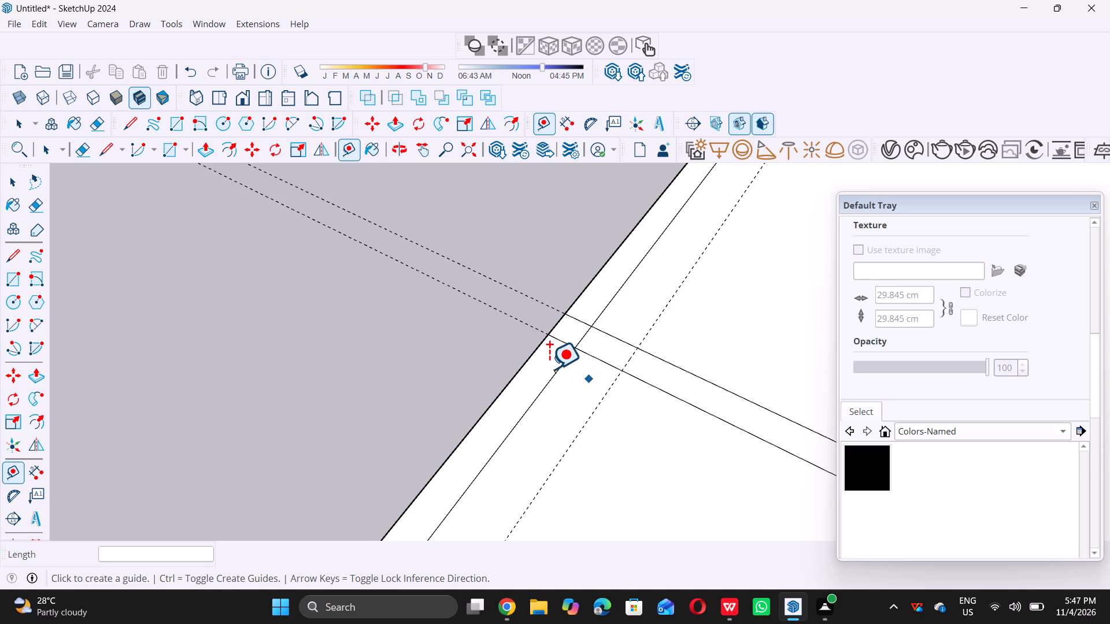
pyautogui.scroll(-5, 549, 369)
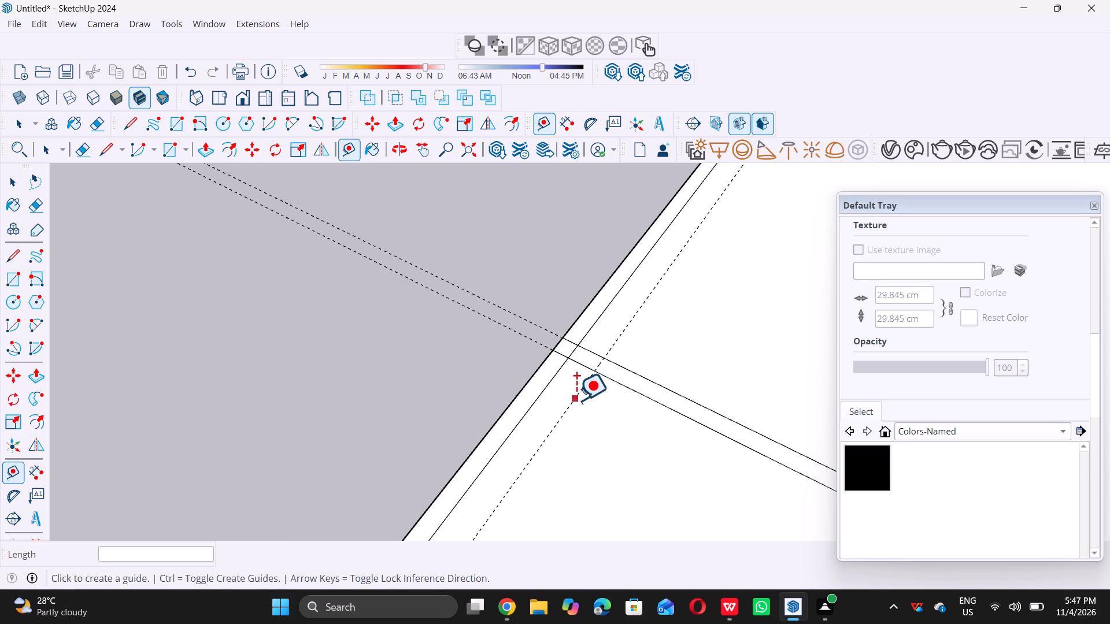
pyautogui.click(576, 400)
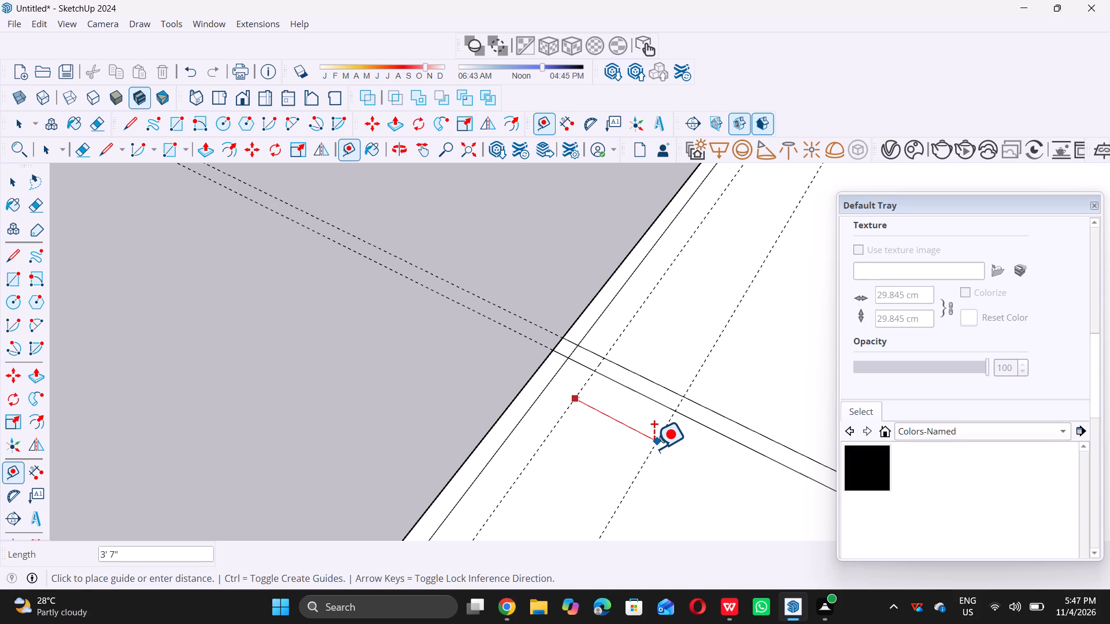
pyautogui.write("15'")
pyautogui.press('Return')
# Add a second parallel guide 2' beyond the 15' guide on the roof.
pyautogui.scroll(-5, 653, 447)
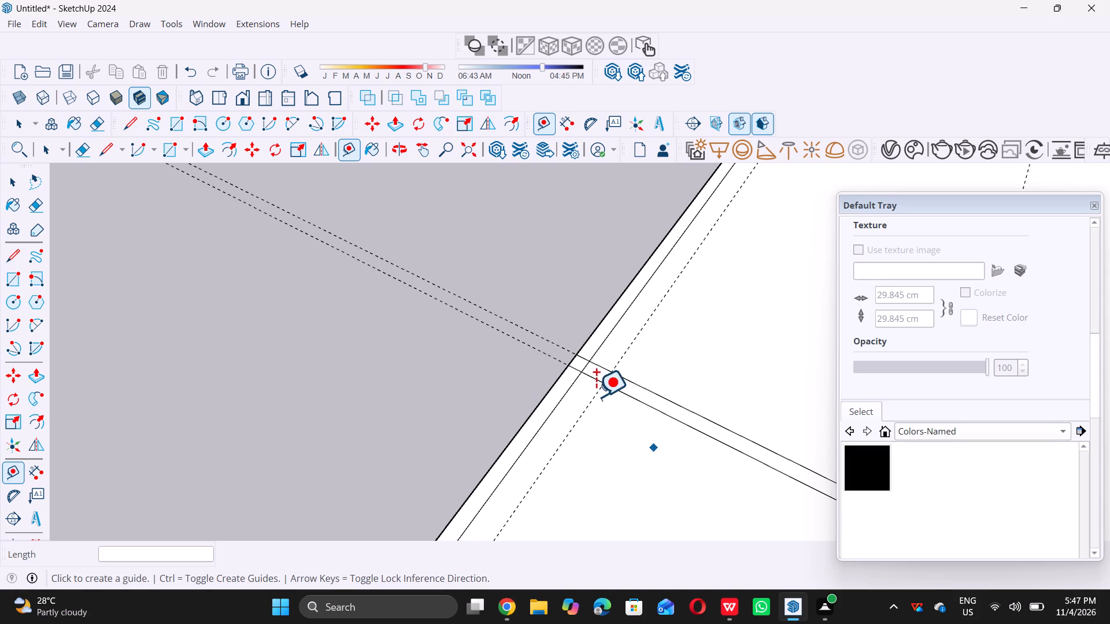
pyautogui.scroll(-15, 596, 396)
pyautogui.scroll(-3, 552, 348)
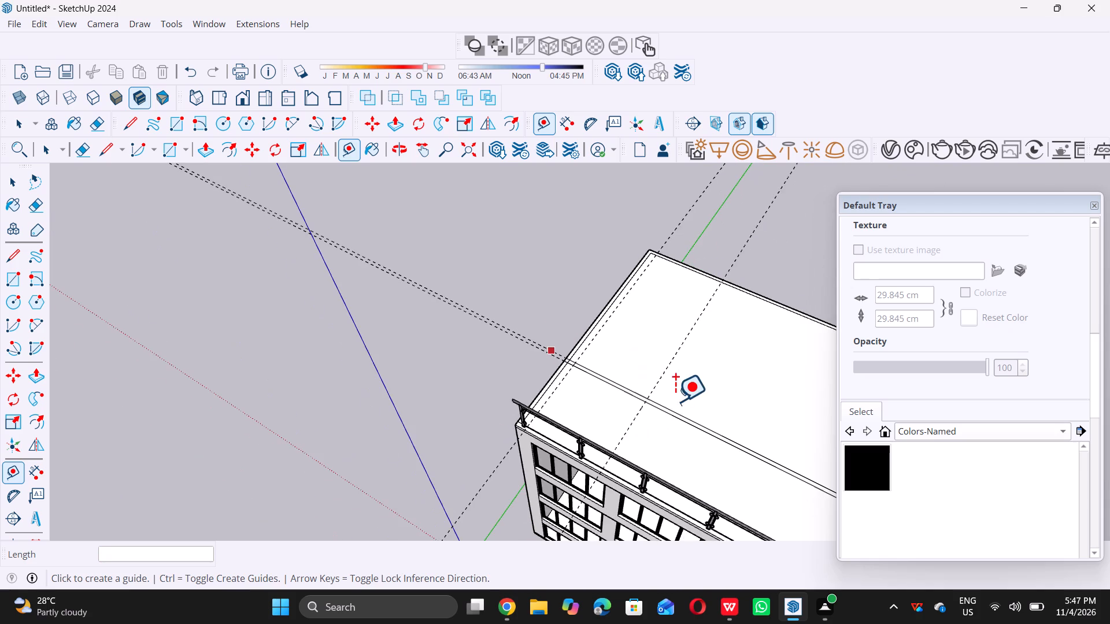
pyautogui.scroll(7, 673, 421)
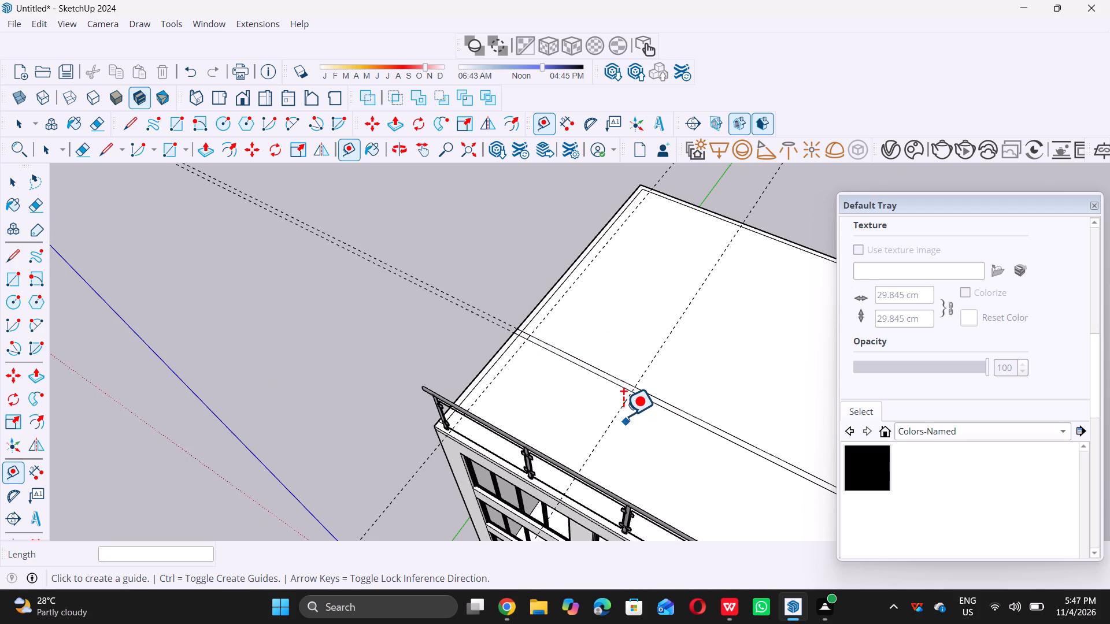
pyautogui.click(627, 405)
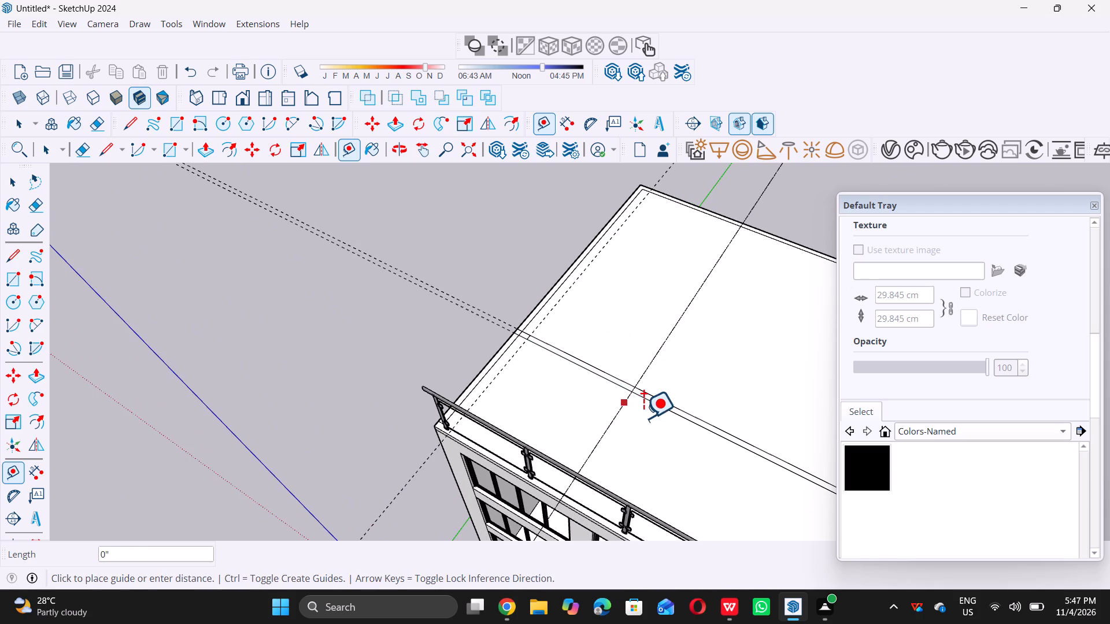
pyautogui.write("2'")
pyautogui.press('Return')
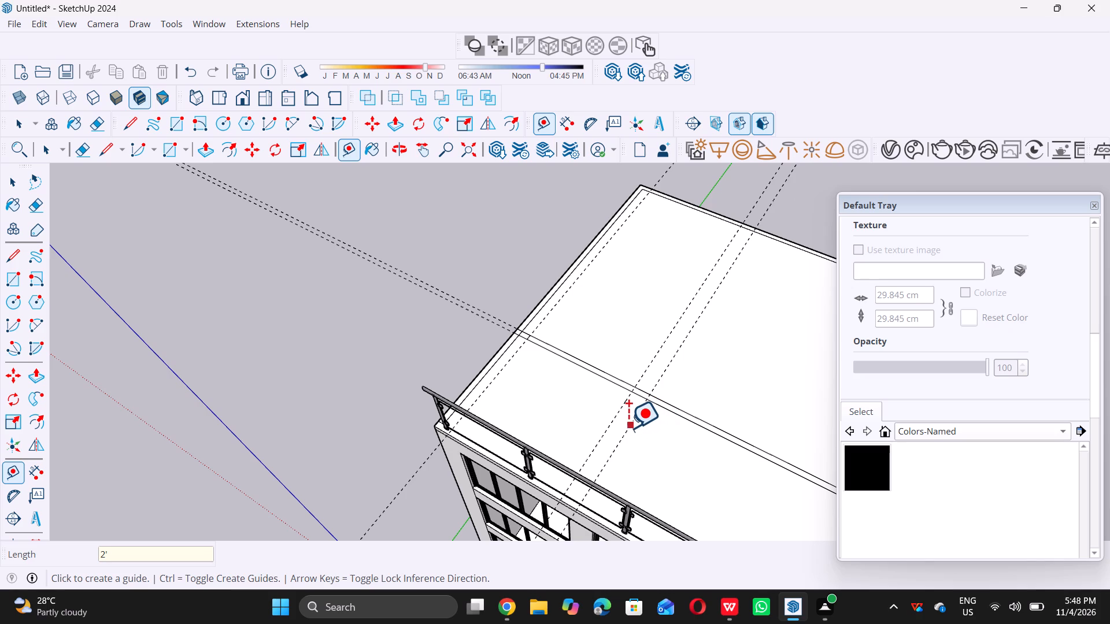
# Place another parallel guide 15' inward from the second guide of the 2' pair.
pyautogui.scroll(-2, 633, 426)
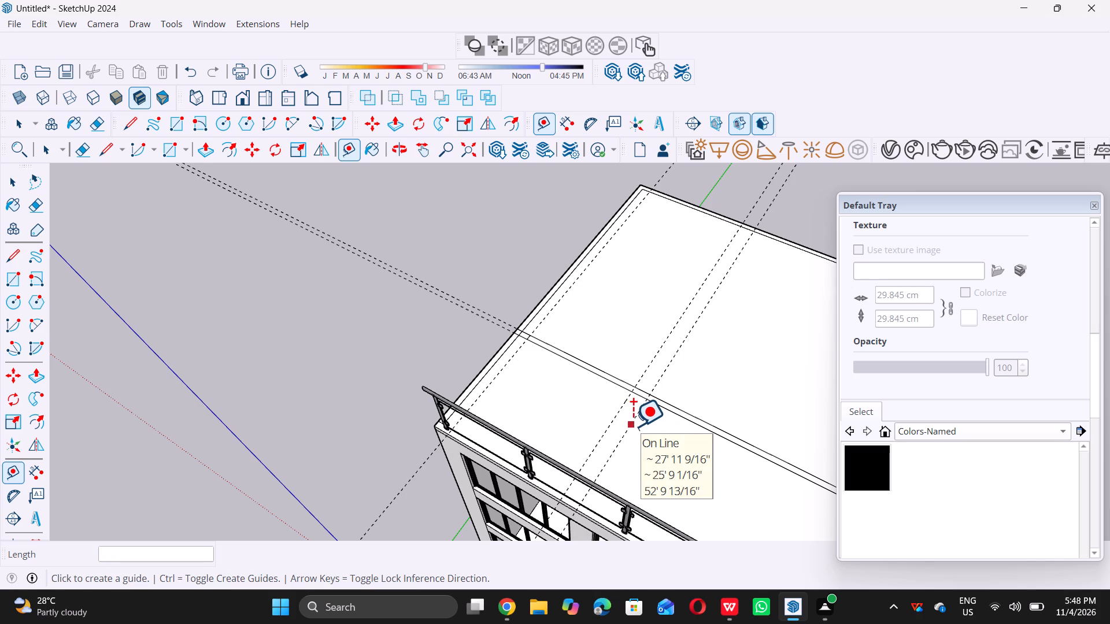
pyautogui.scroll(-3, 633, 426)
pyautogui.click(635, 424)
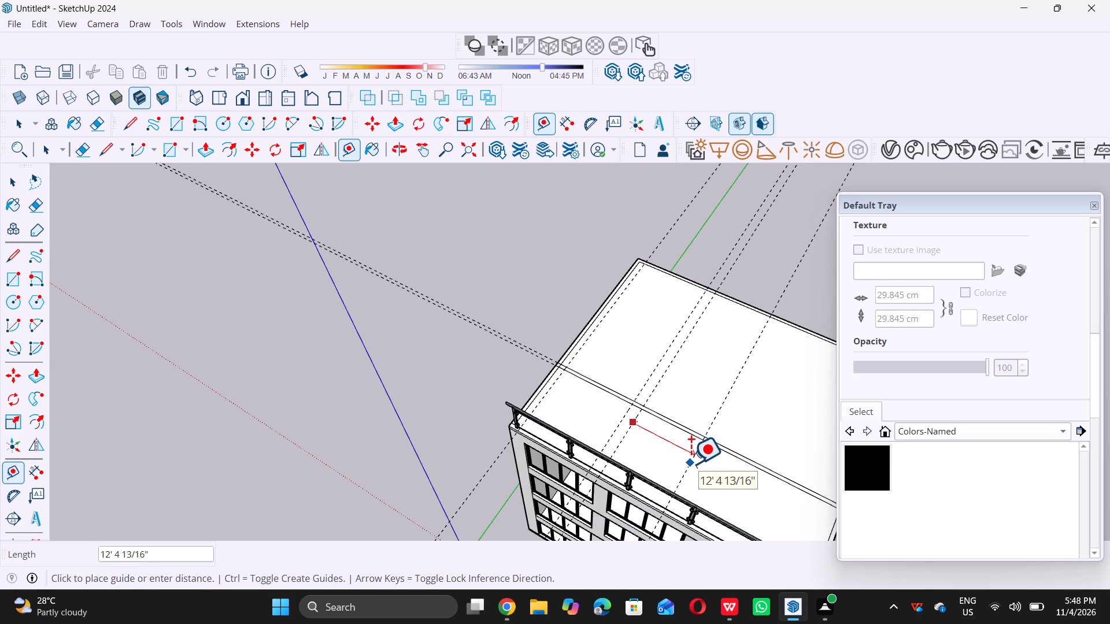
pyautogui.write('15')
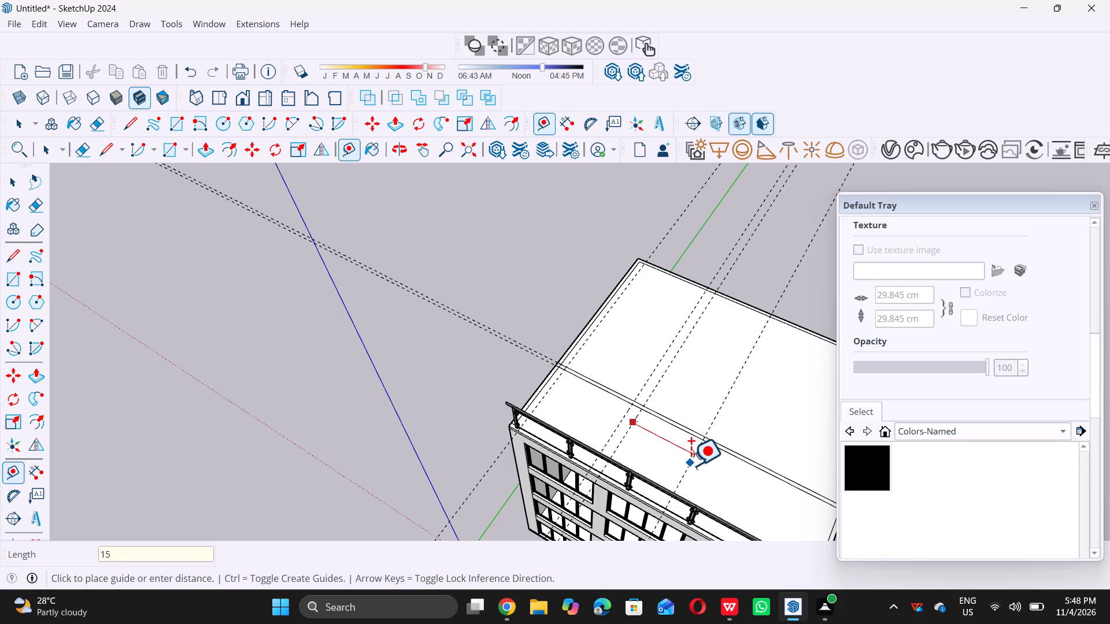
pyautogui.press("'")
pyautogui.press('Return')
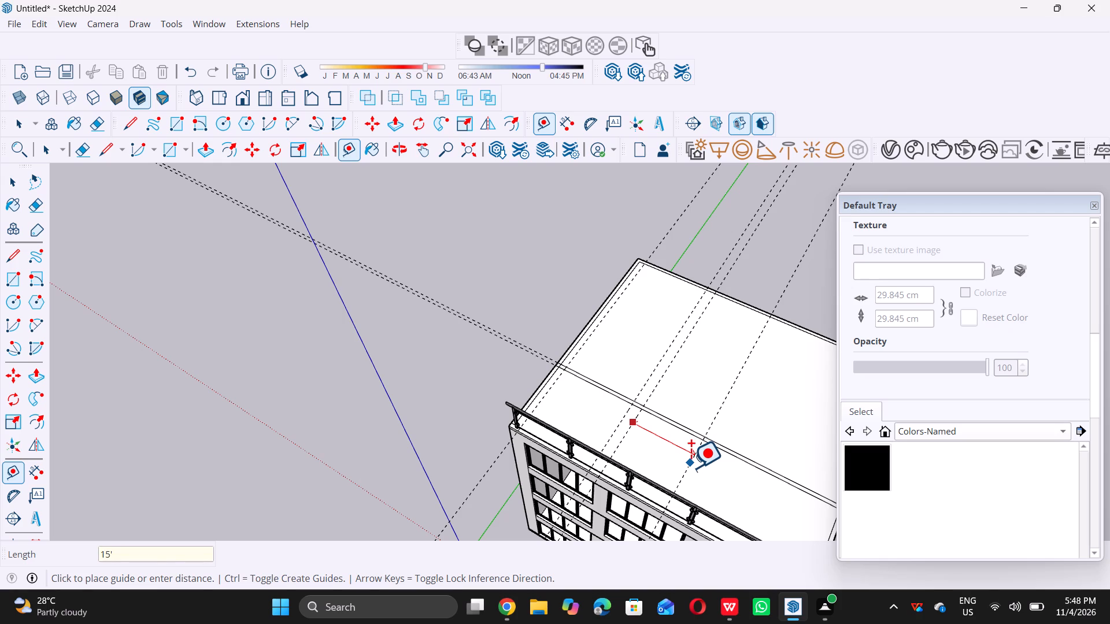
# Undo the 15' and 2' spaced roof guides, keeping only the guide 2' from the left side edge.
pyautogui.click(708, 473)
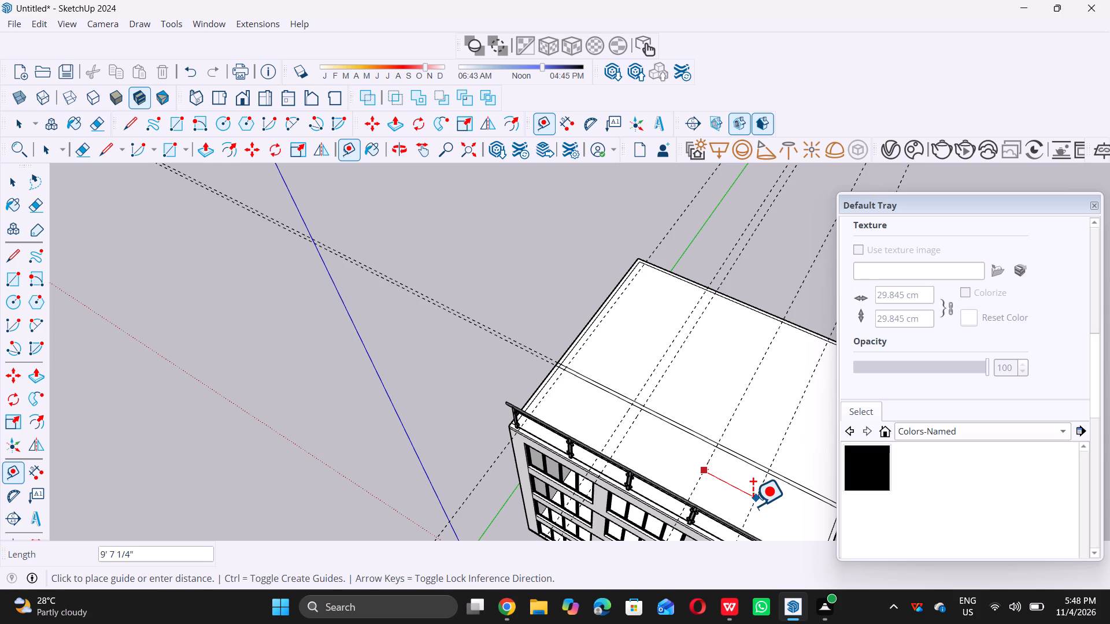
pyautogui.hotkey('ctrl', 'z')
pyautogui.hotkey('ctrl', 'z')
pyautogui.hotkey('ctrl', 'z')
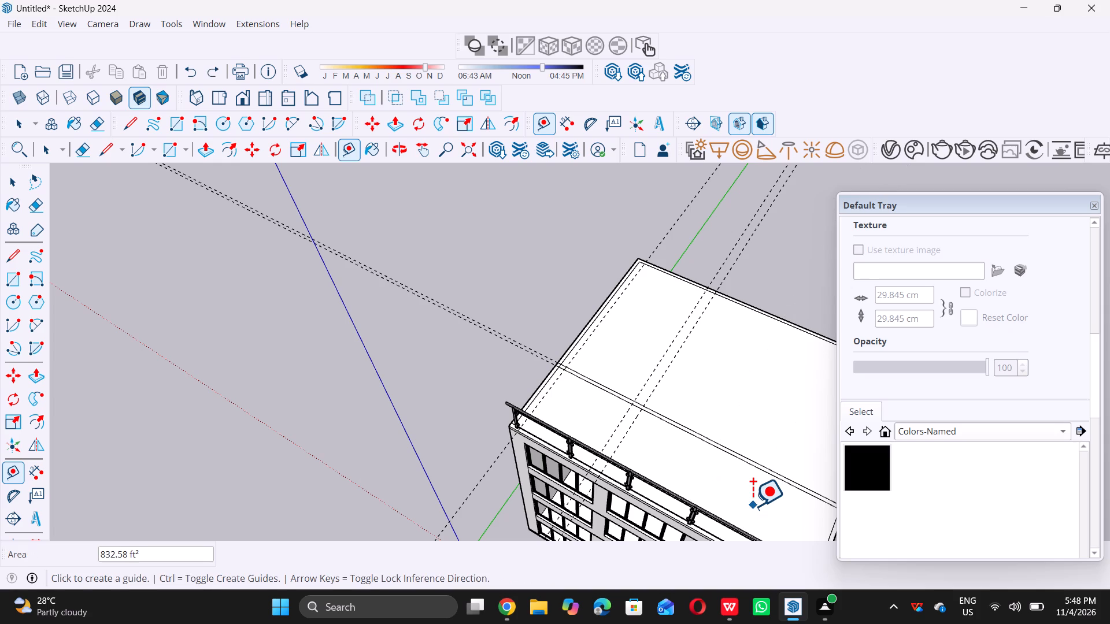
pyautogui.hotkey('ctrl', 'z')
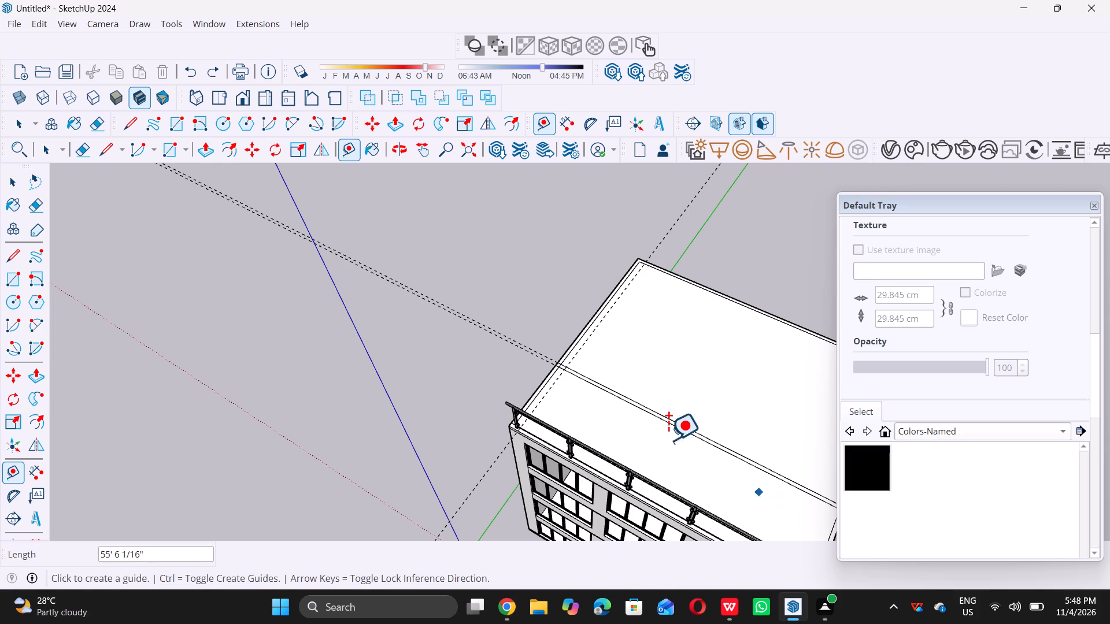
# Place a parallel guide on the roof 19' farther inward from the 2' side guide.
pyautogui.scroll(3, 557, 393)
pyautogui.click(549, 391)
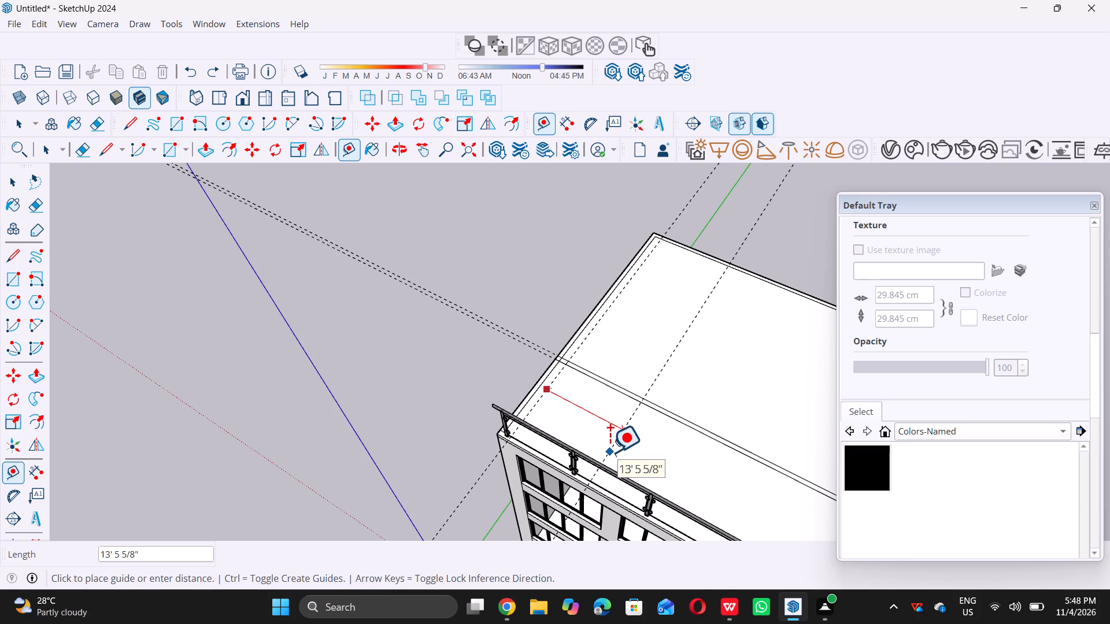
pyautogui.write('19')
pyautogui.press("'")
pyautogui.press('Return')
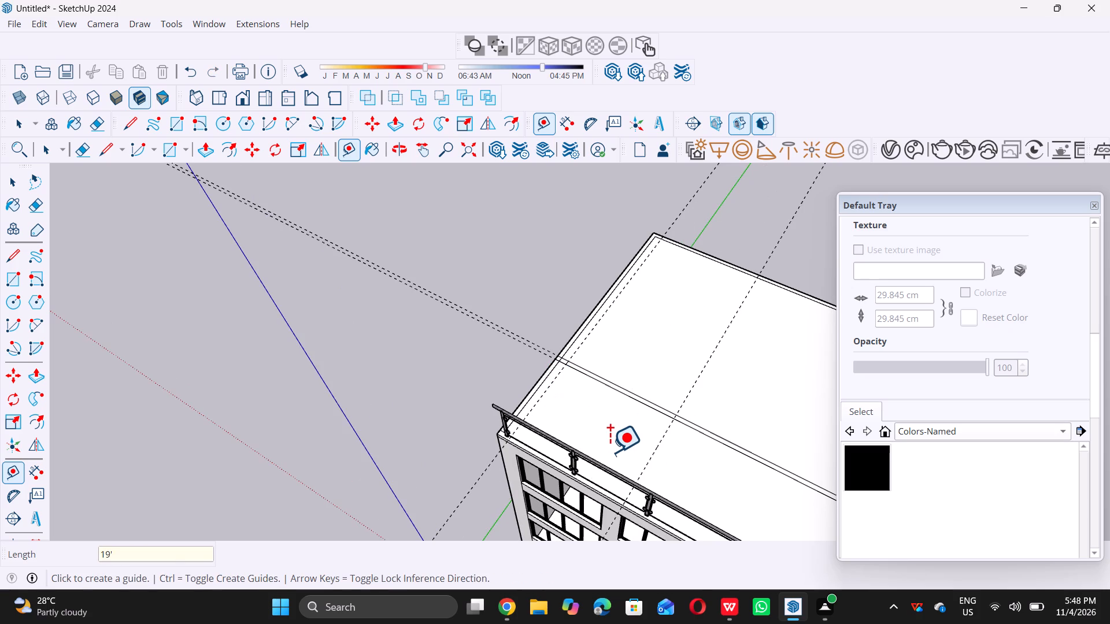
# Add a second parallel guide 2' beyond the 19' guide on the roof.
pyautogui.click(657, 446)
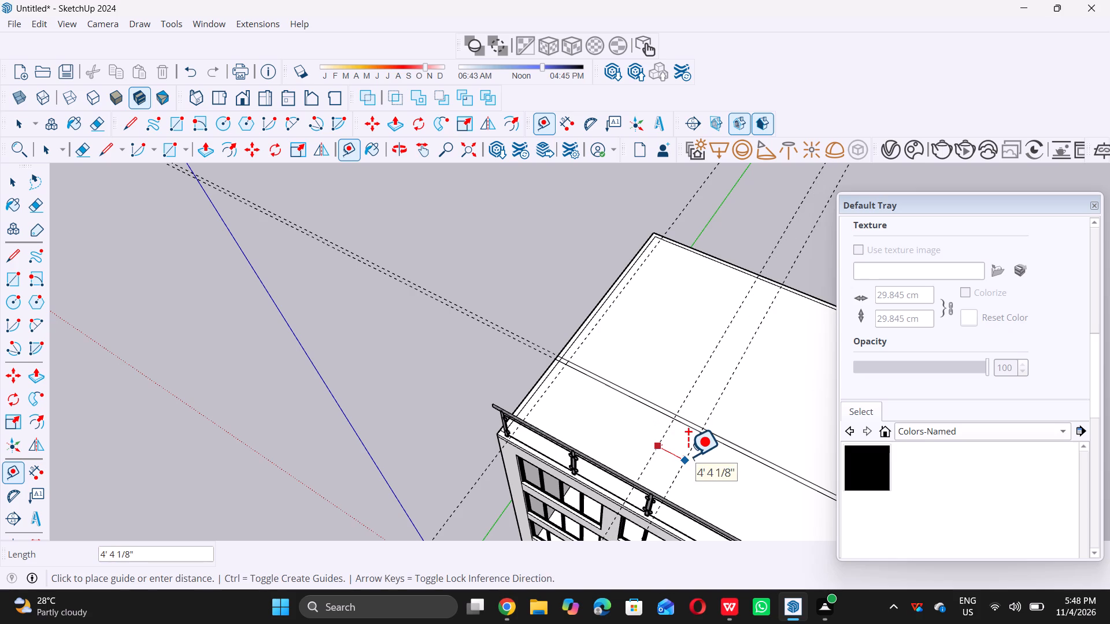
pyautogui.write("2'")
pyautogui.press('Return')
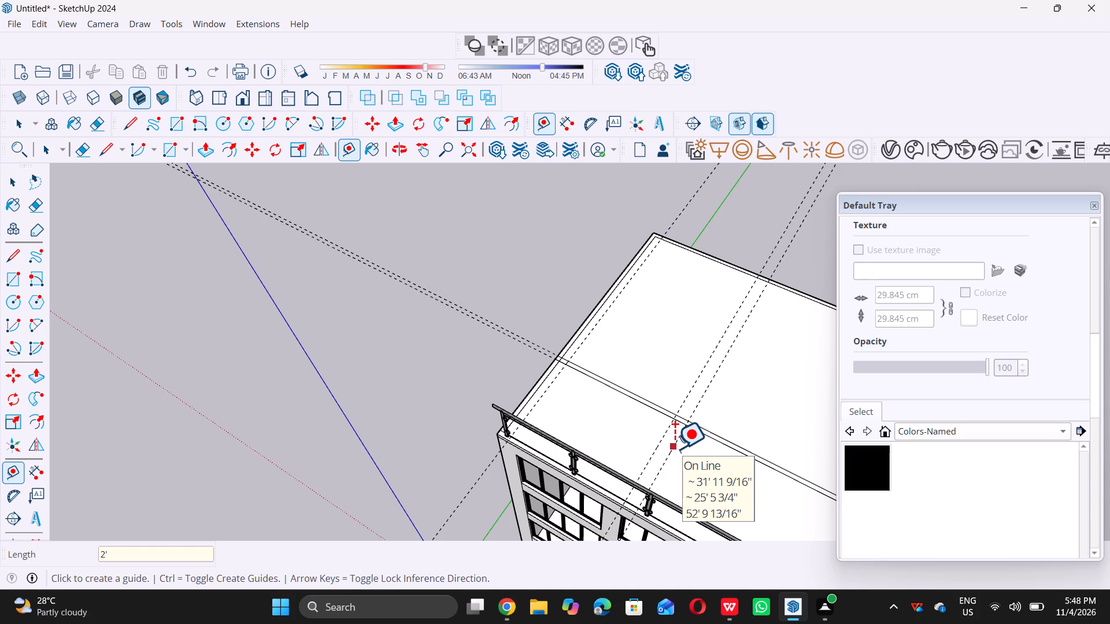
# Place a parallel guide on the roof 19' beyond the second guide of the inner 2' pair, toward the far side edge.
pyautogui.click(675, 448)
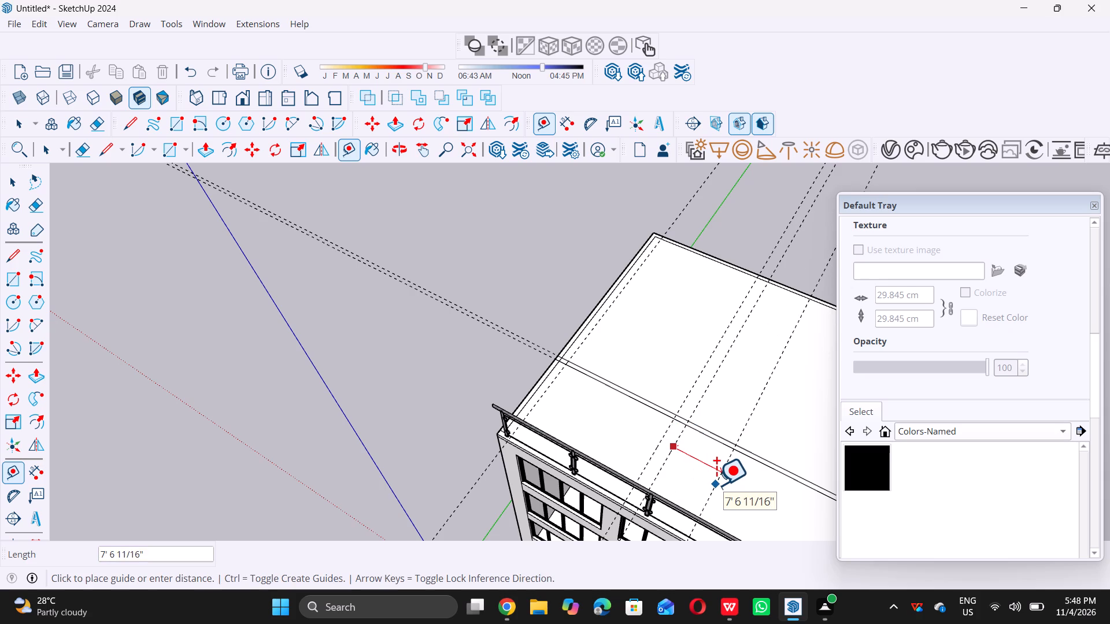
pyautogui.write('19')
pyautogui.press("'")
pyautogui.press('Return')
# Add a parallel guide 2' beyond the newest 19' guide on the roof, forming another 2' pair.
pyautogui.scroll(-5, 637, 424)
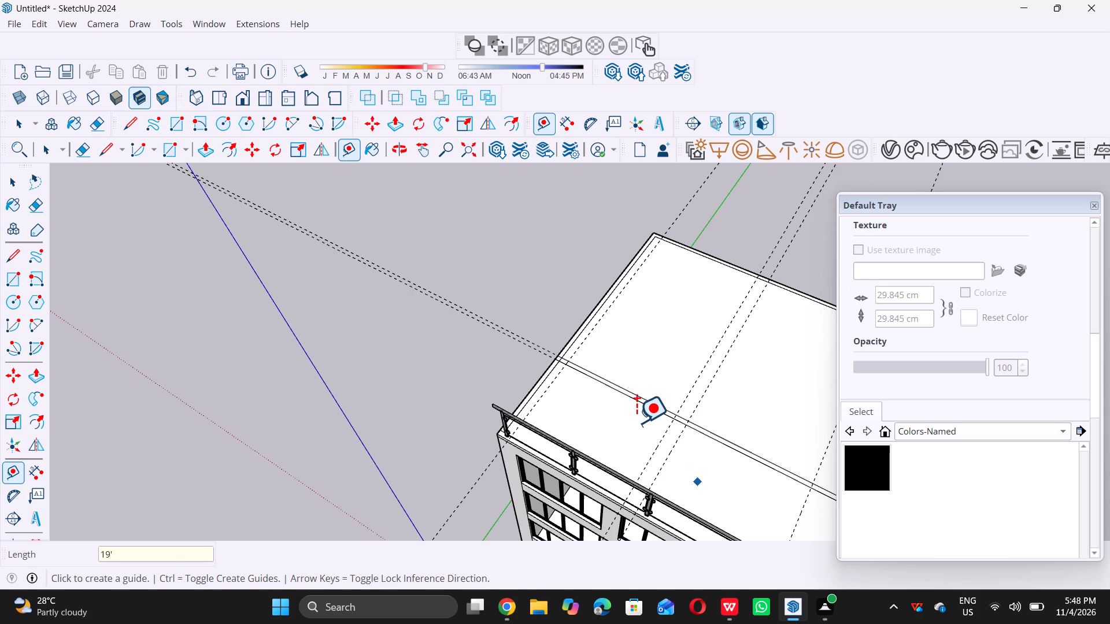
pyautogui.scroll(-10, 637, 422)
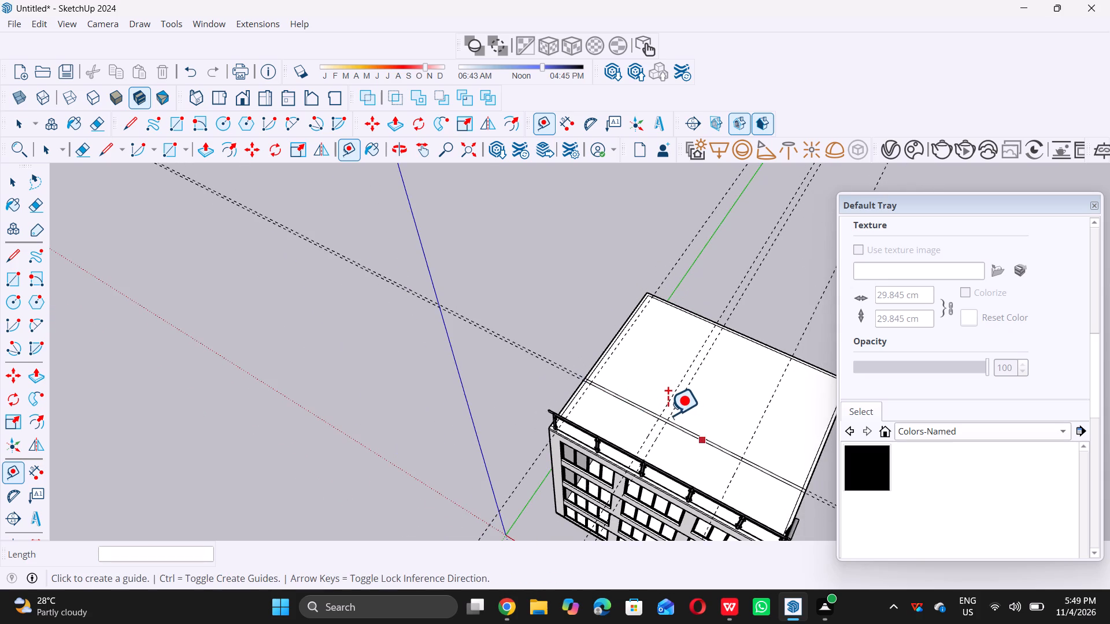
pyautogui.scroll(6, 758, 476)
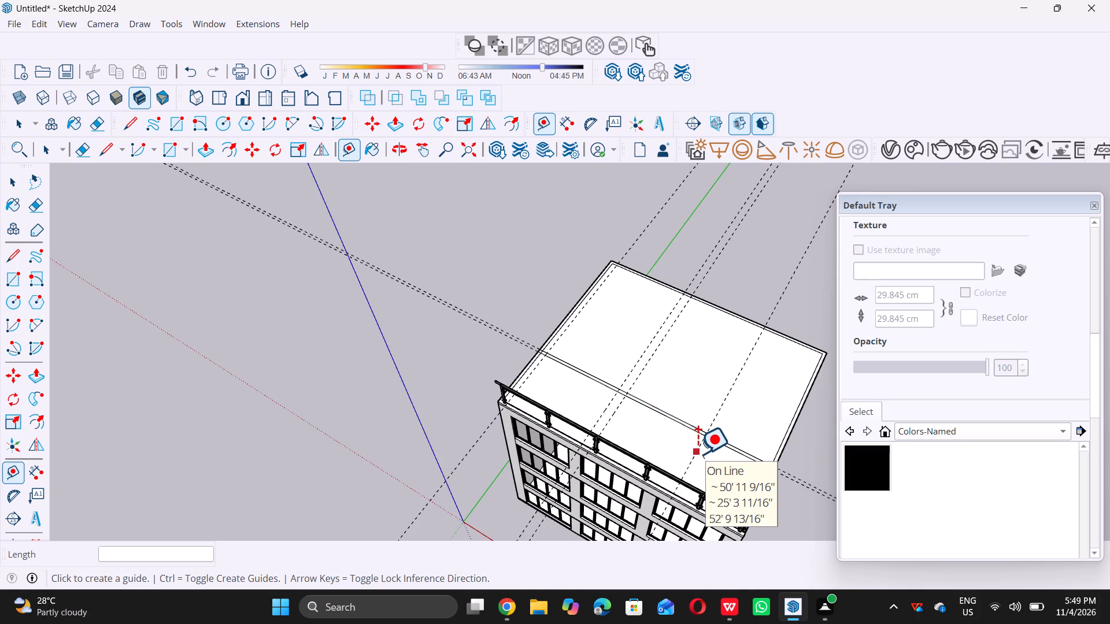
pyautogui.click(698, 454)
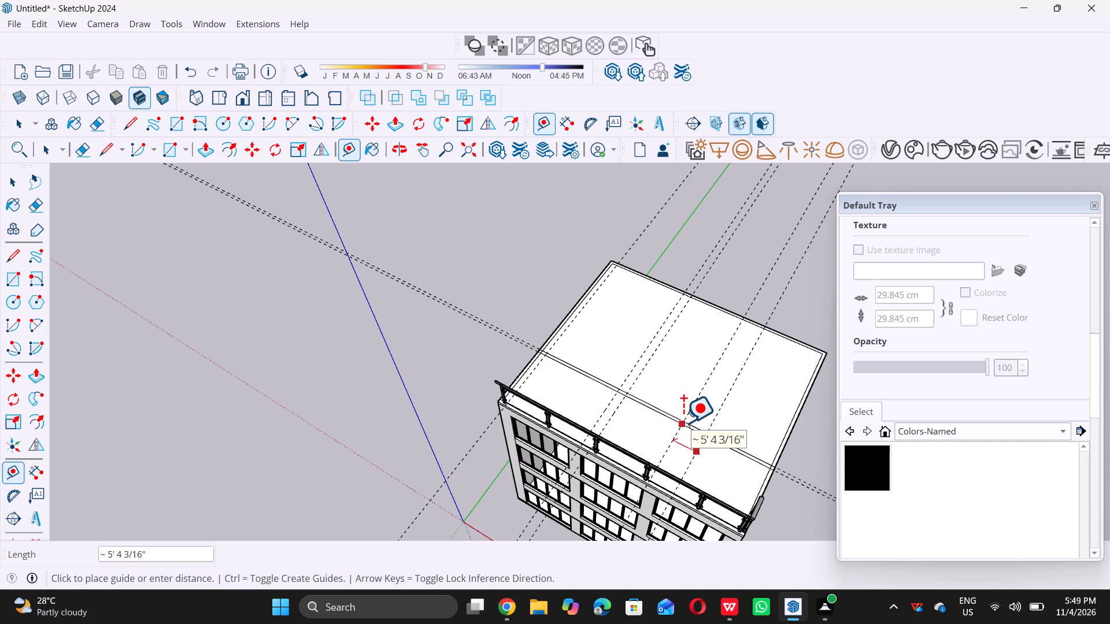
pyautogui.press('2')
pyautogui.press("'")
pyautogui.press('Return')
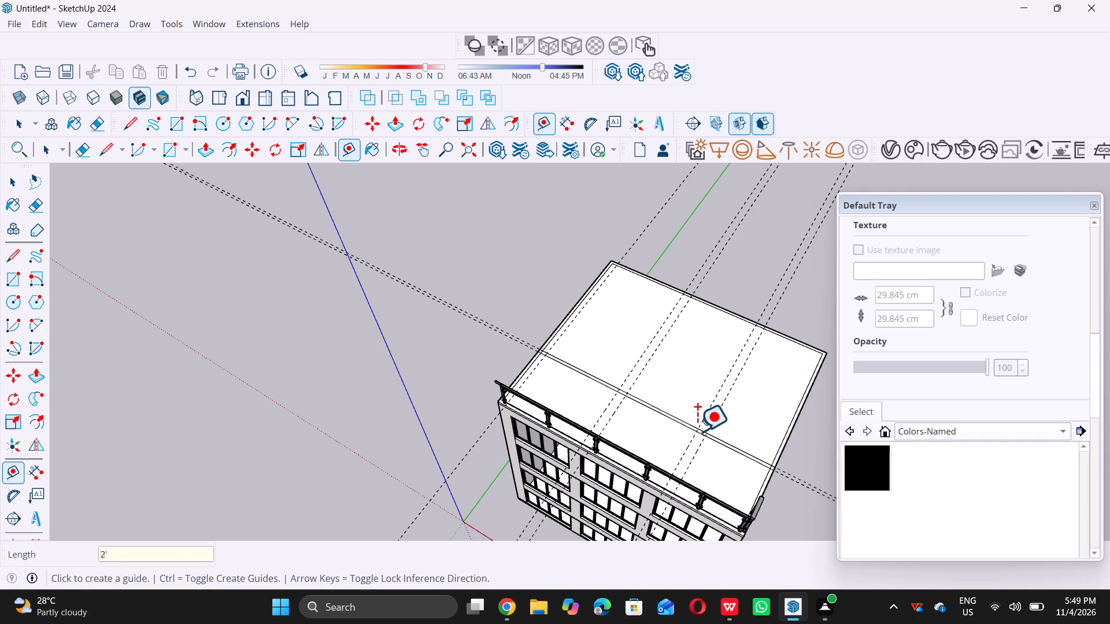
# Place a guide 2' inward from the roof's right side edge, parallel to that edge.
pyautogui.scroll(-1, 704, 462)
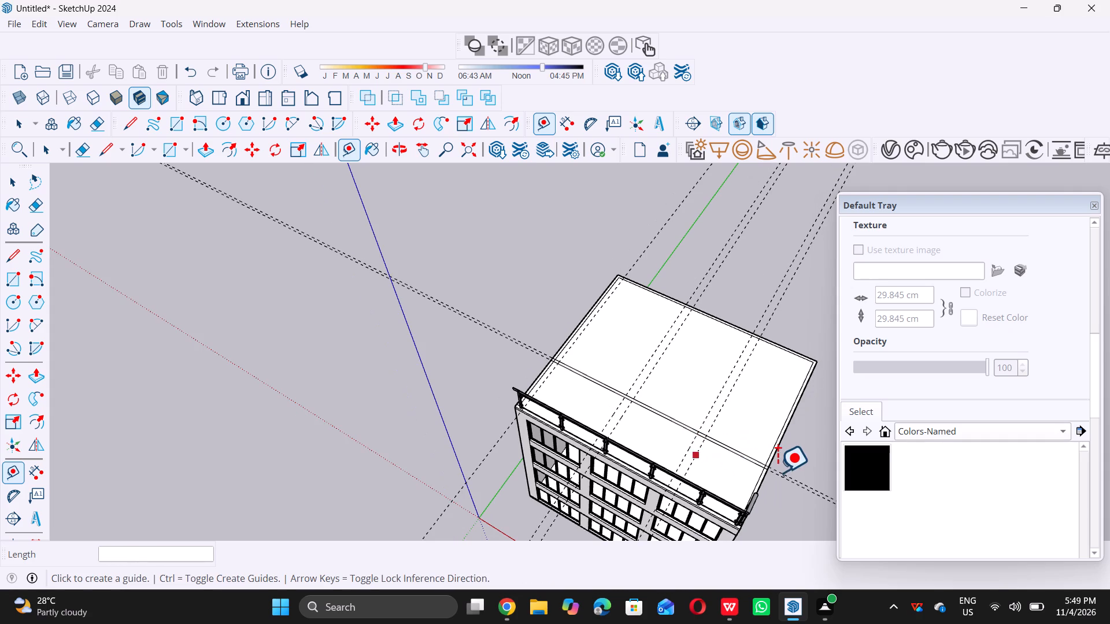
pyautogui.scroll(11, 778, 475)
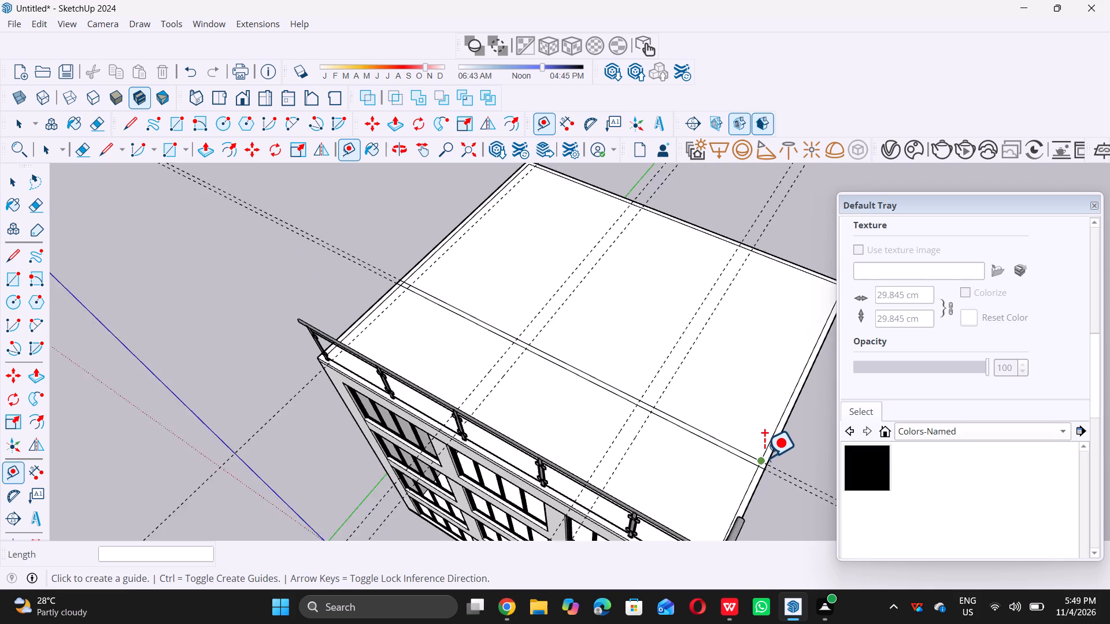
pyautogui.scroll(5, 765, 455)
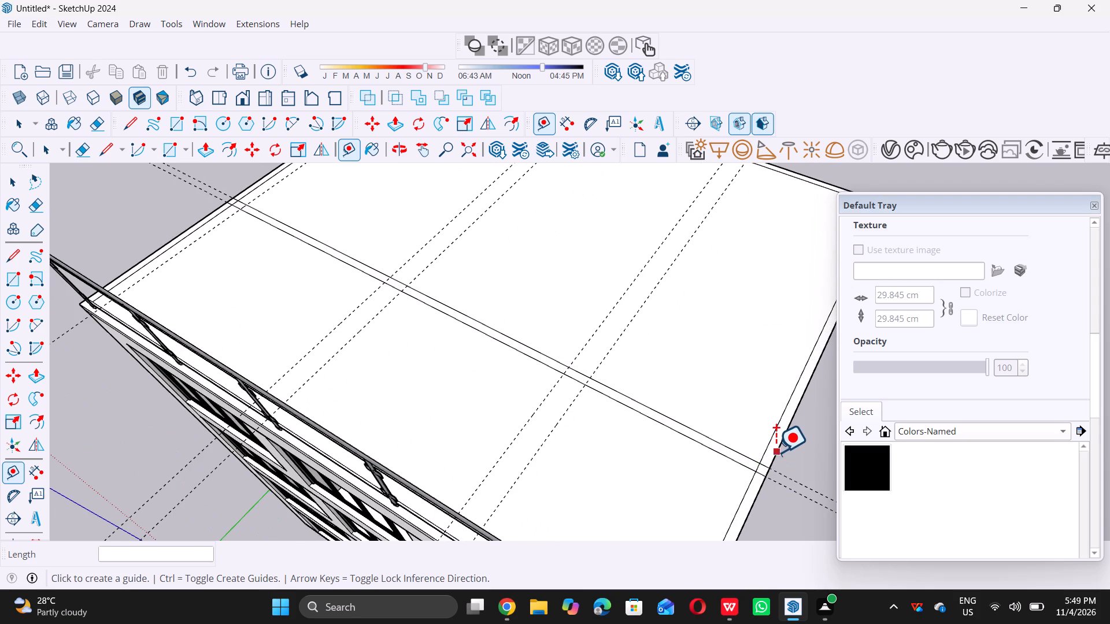
pyautogui.click(776, 452)
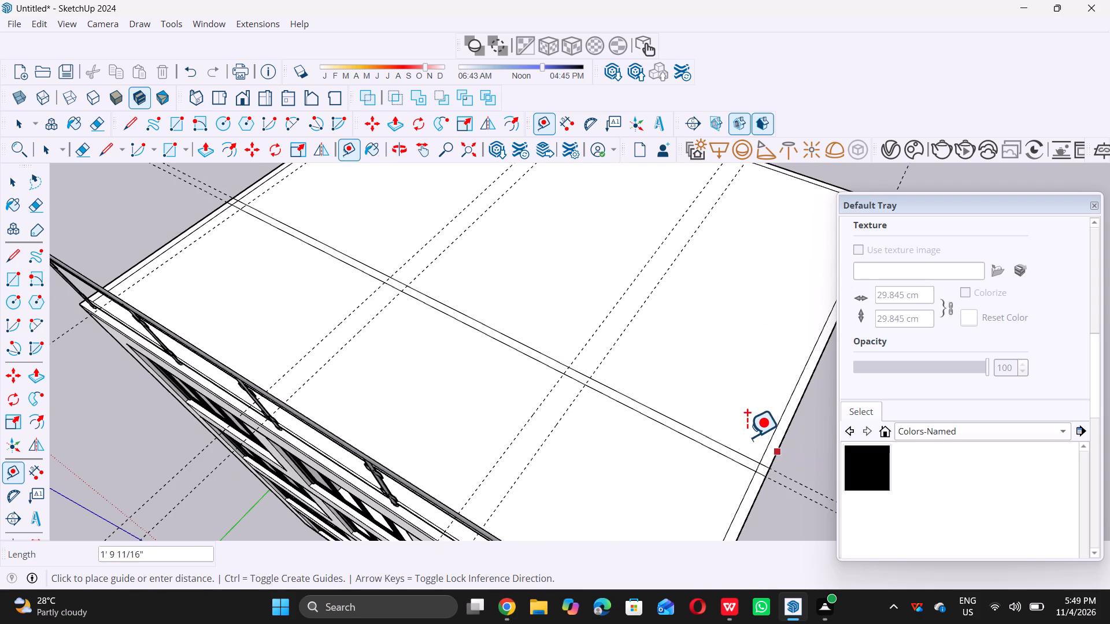
pyautogui.write("2'")
pyautogui.press('Return')
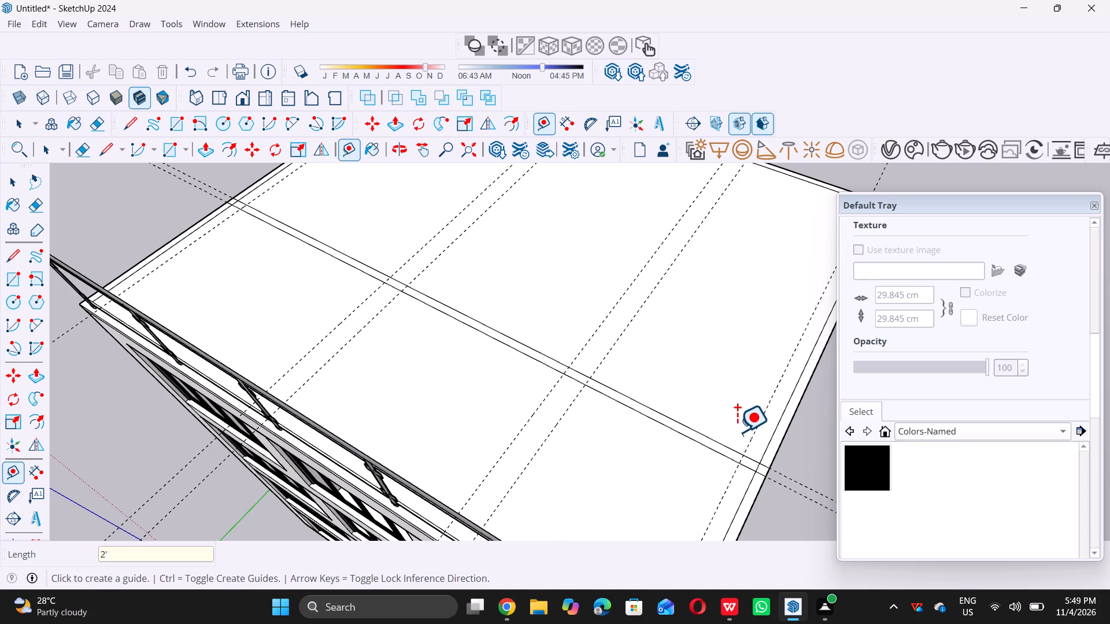
pyautogui.press('space')
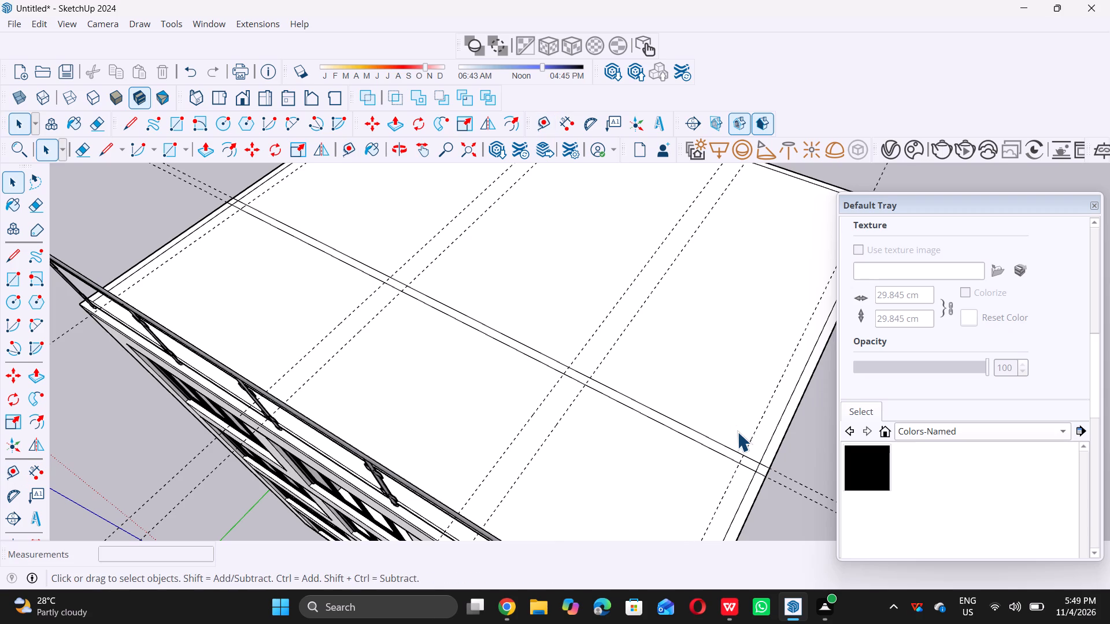
# Draw a 2' by 9" rectangle across the wall strip between the right side edge and its 2' guide.
pyautogui.press('r')
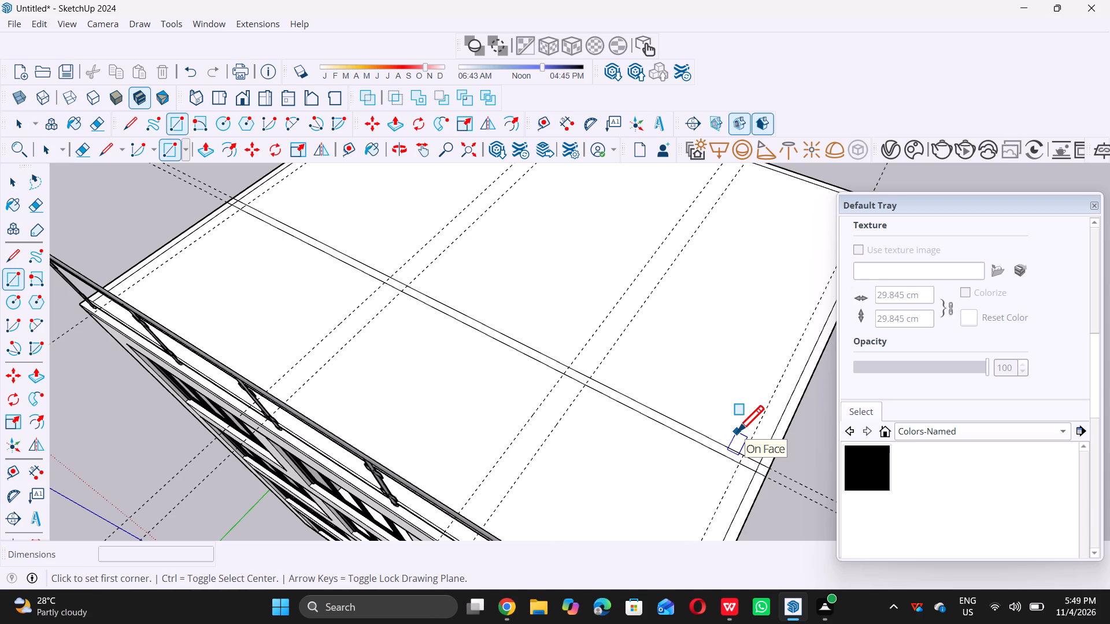
pyautogui.scroll(-5, 721, 342)
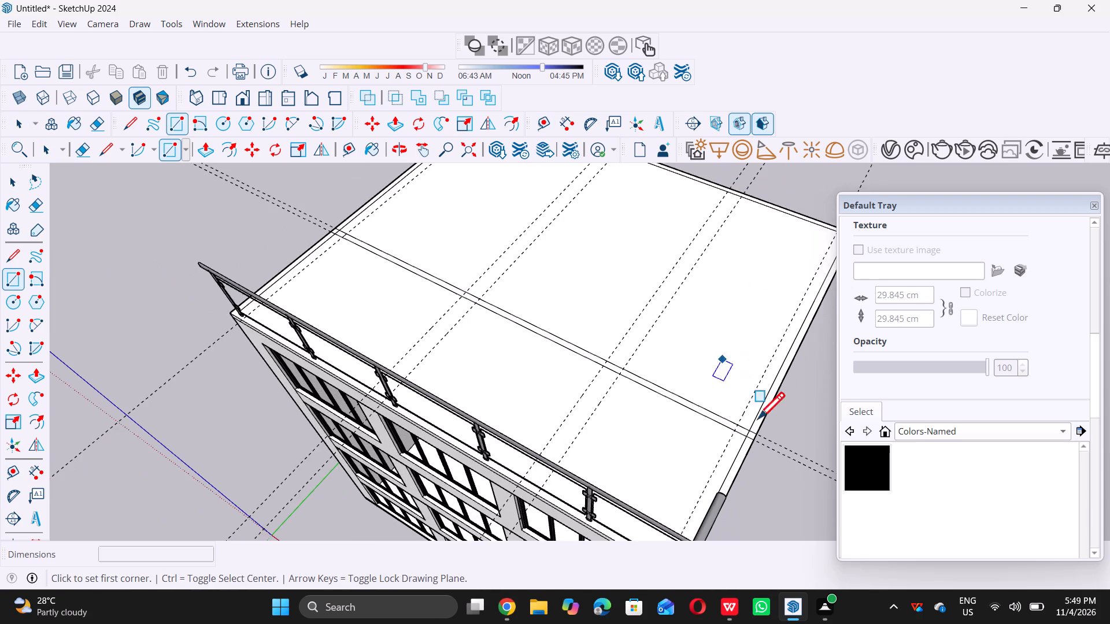
pyautogui.scroll(12, 774, 437)
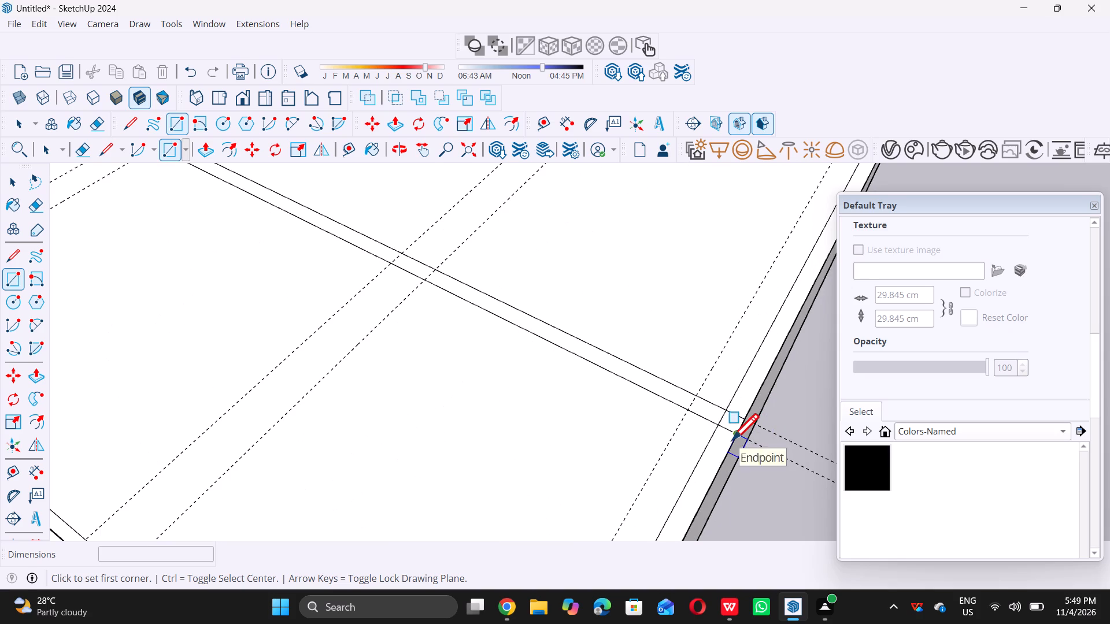
pyautogui.click(737, 434)
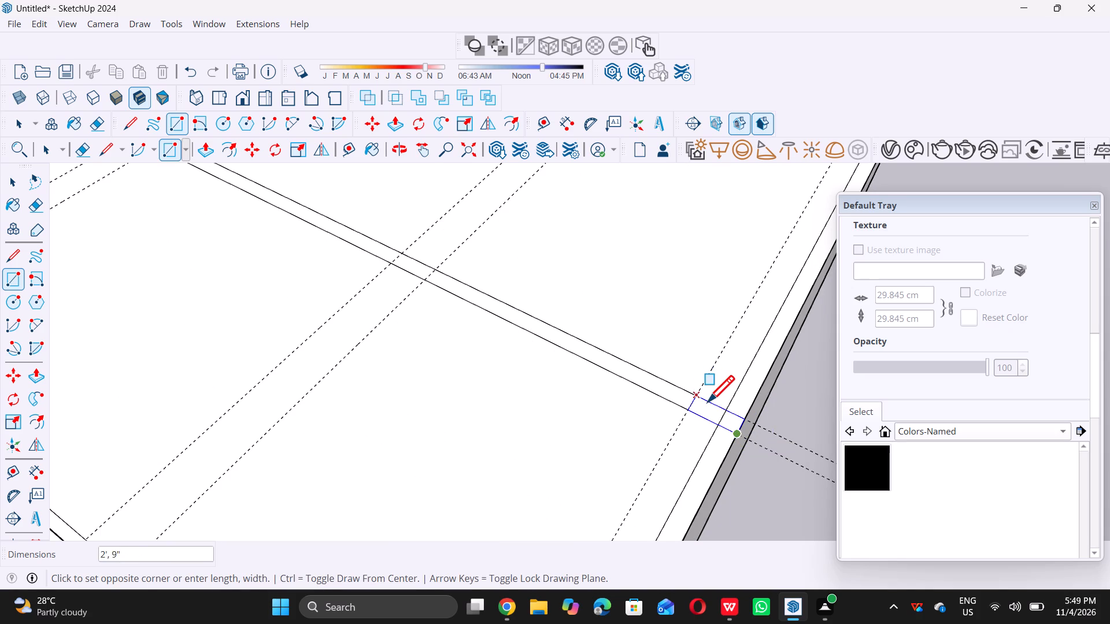
pyautogui.click(696, 393)
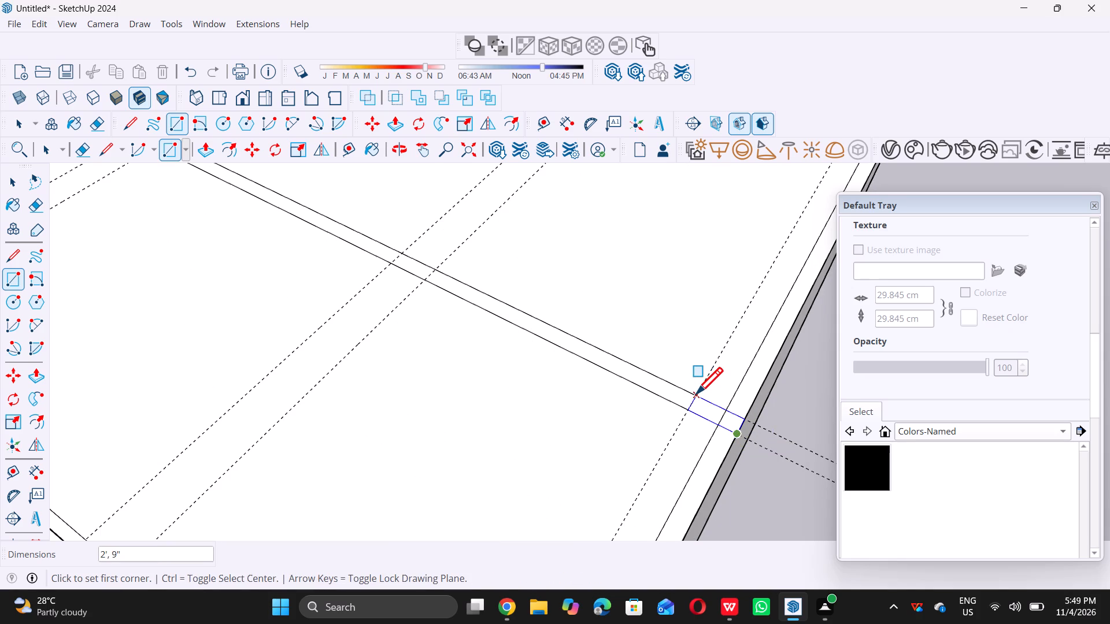
# Draw a 2' by 9" rectangle where the wall strip crosses the guide pair nearer the right side edge.
pyautogui.scroll(-14, 717, 422)
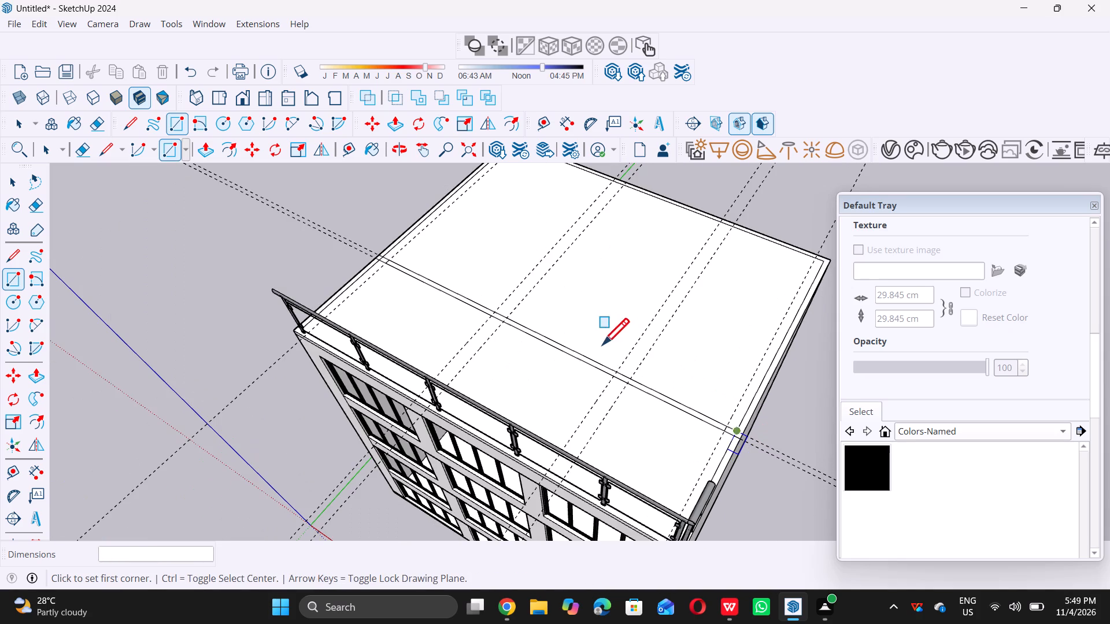
pyautogui.scroll(12, 635, 363)
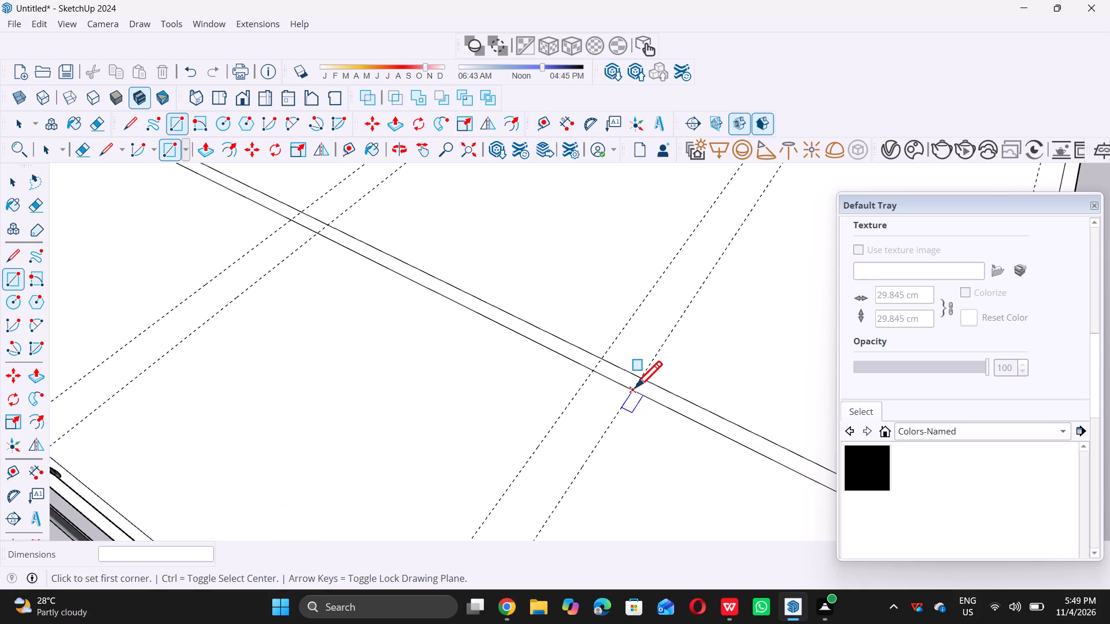
pyautogui.click(634, 387)
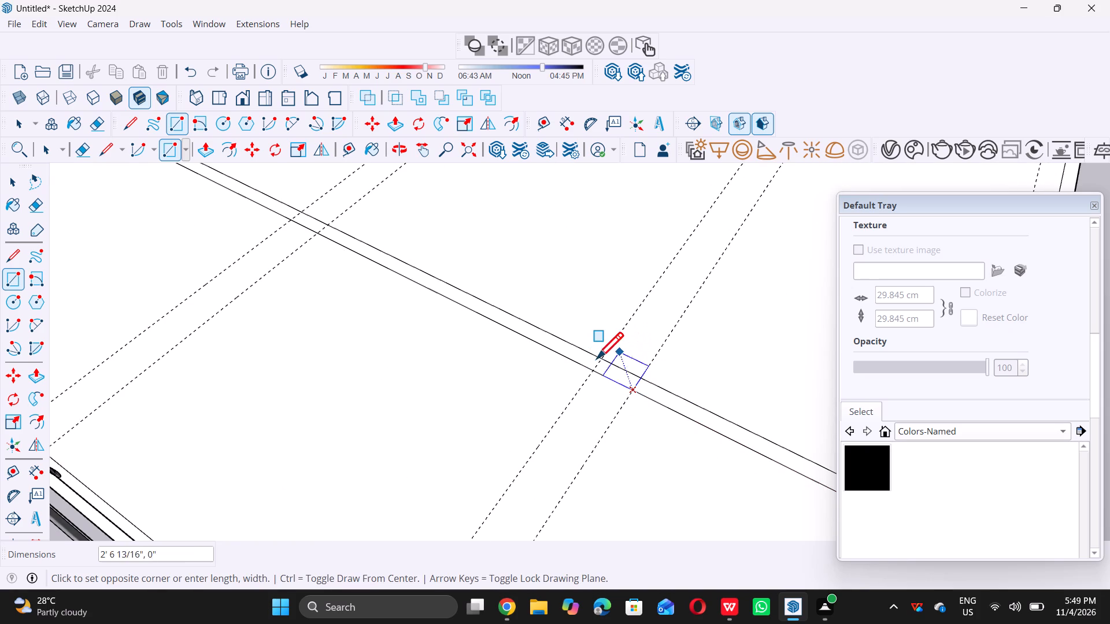
pyautogui.click(602, 356)
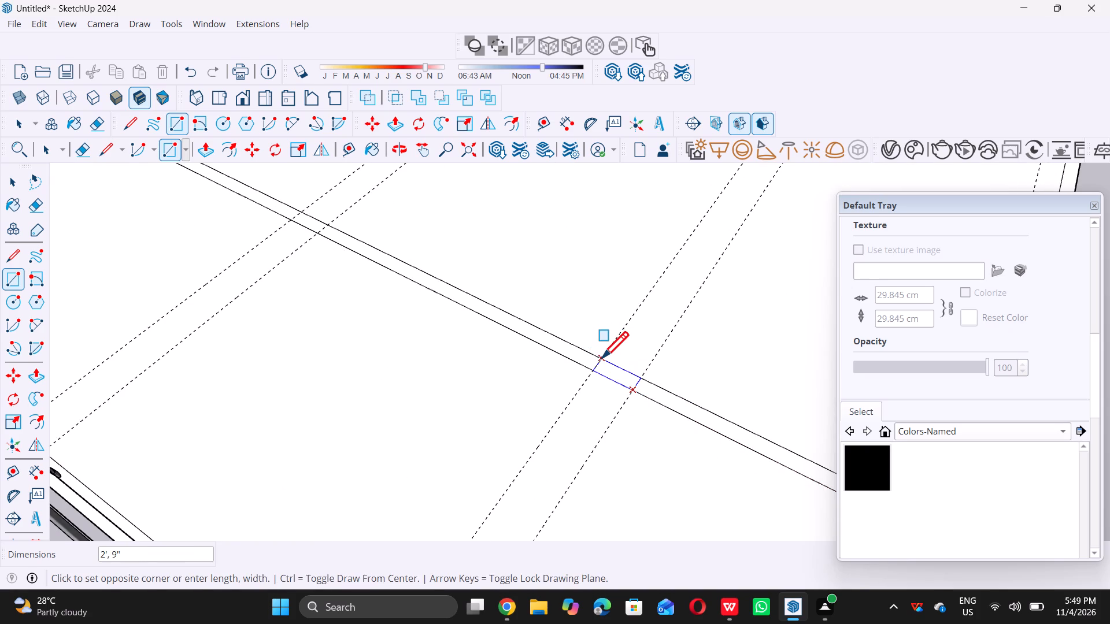
# Draw a 2' by 9" rectangle where the wall strip crosses the guide pair nearer the left side edge.
pyautogui.scroll(-13, 698, 403)
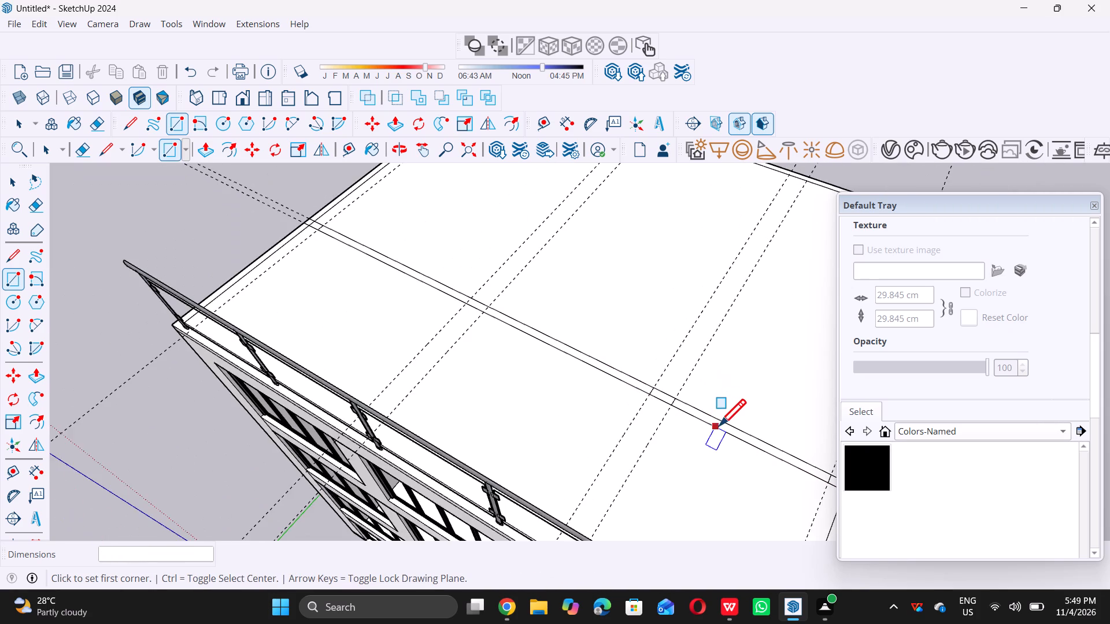
pyautogui.scroll(6, 471, 288)
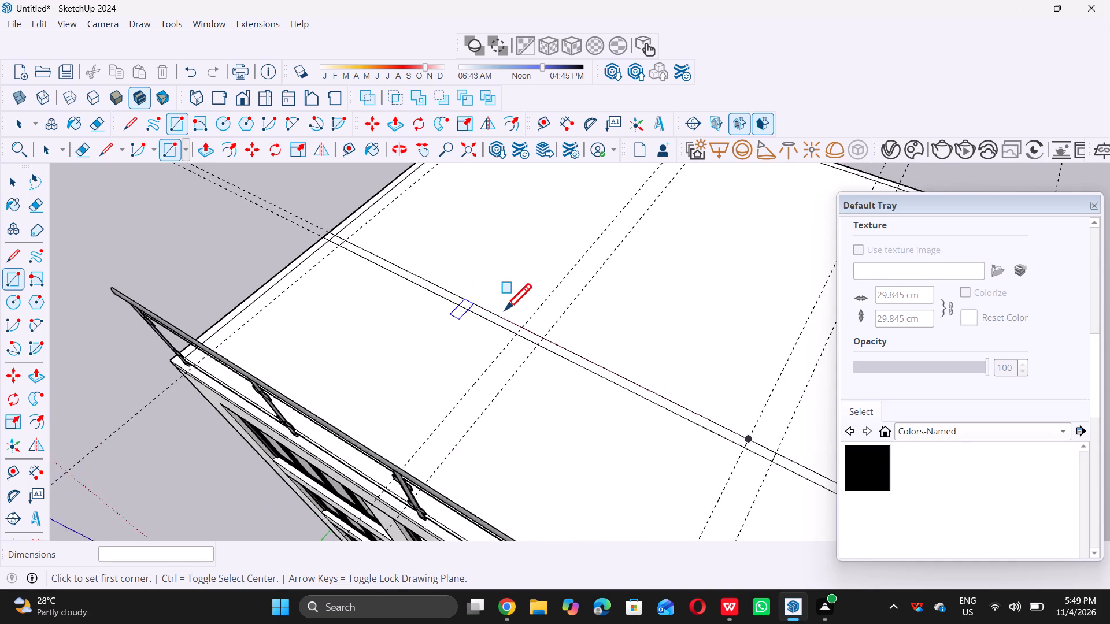
pyautogui.click(537, 337)
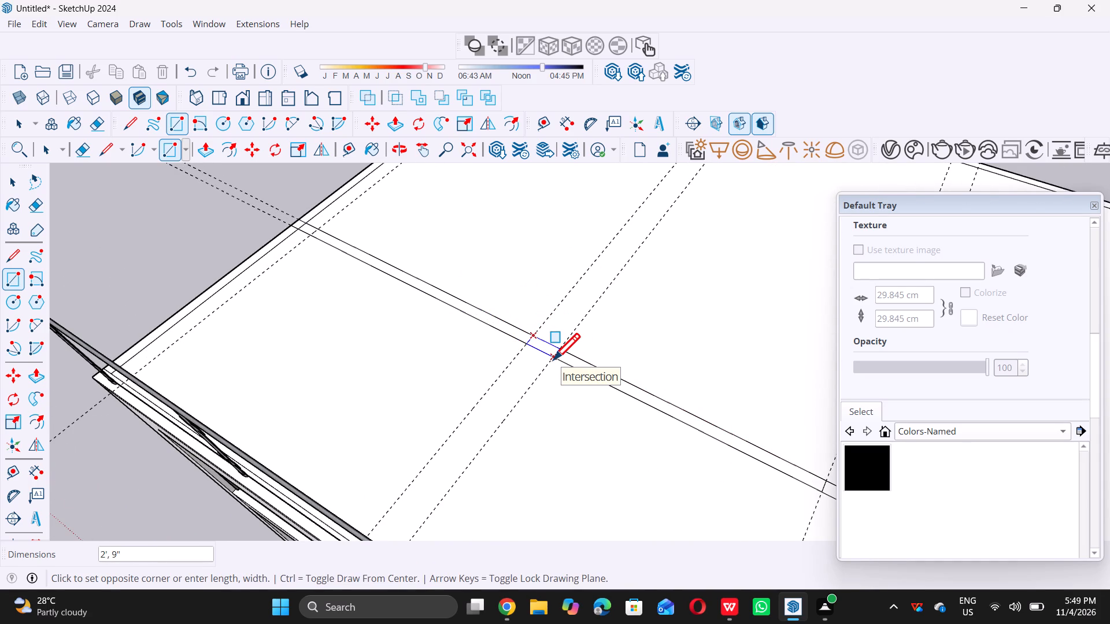
pyautogui.click(553, 359)
# Draw a 2' by 9" rectangle across the wall strip between the left side edge and its 2' guide.
pyautogui.scroll(-6, 618, 382)
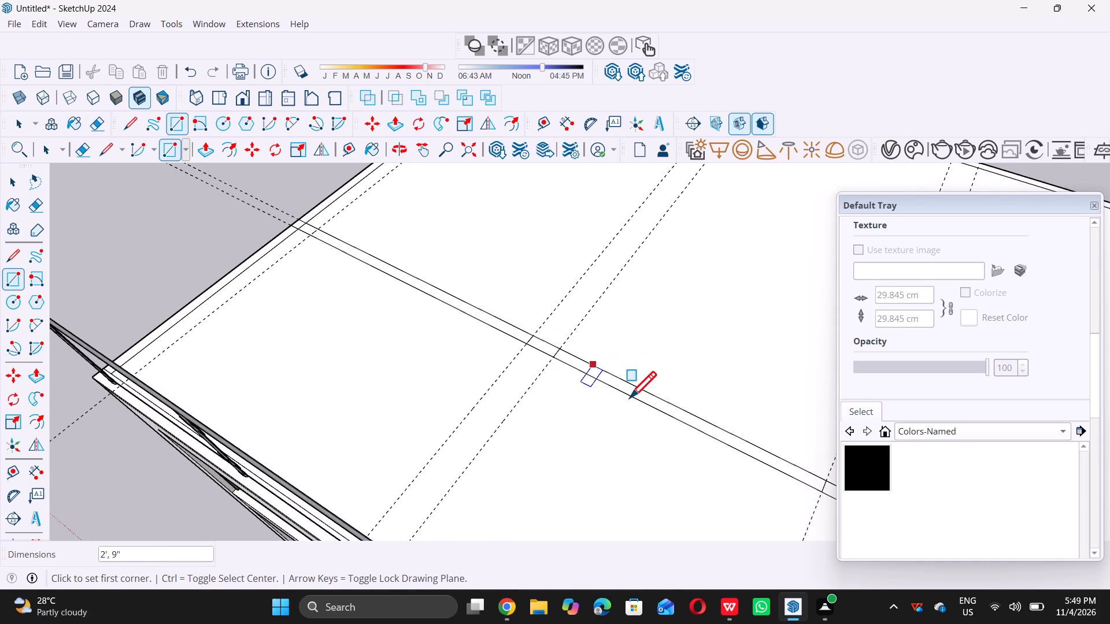
pyautogui.scroll(-3, 630, 398)
pyautogui.scroll(7, 421, 294)
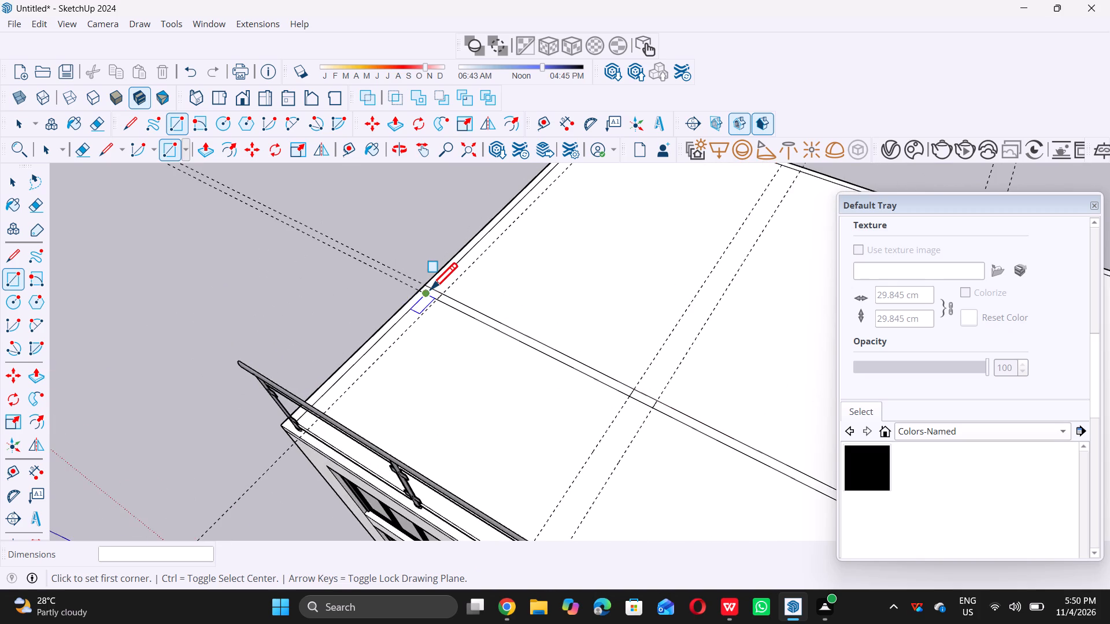
pyautogui.scroll(4, 431, 289)
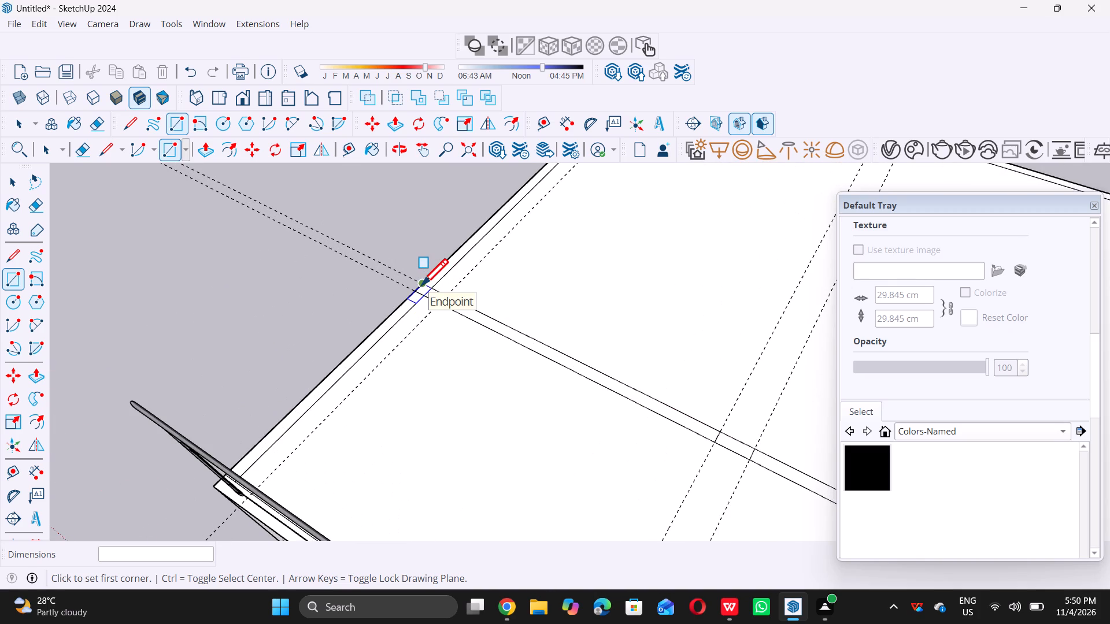
pyautogui.click(421, 285)
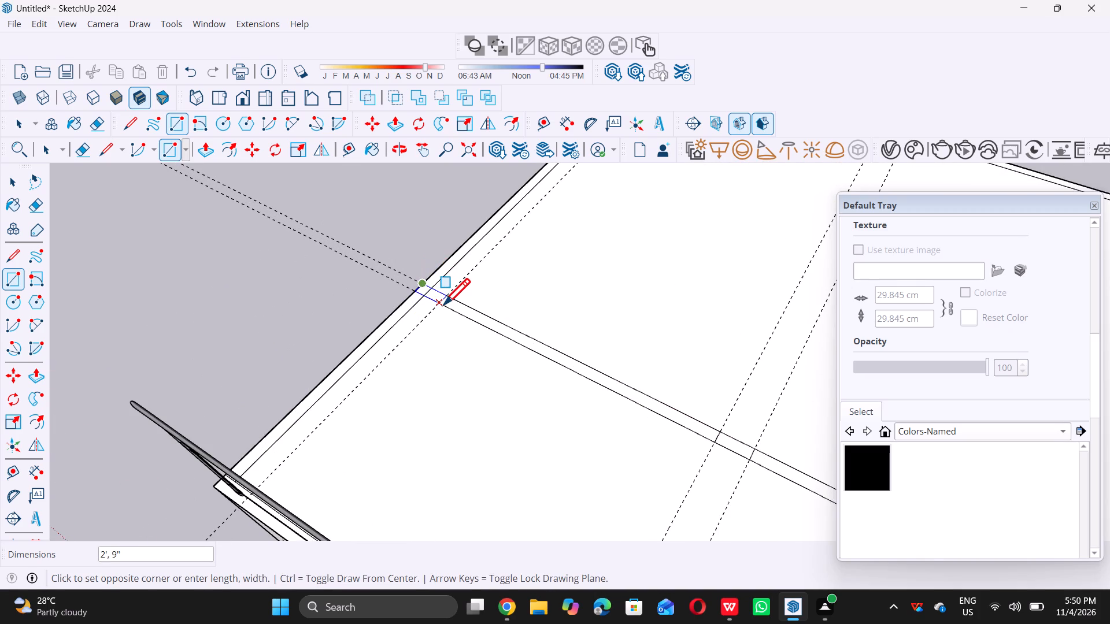
pyautogui.click(441, 304)
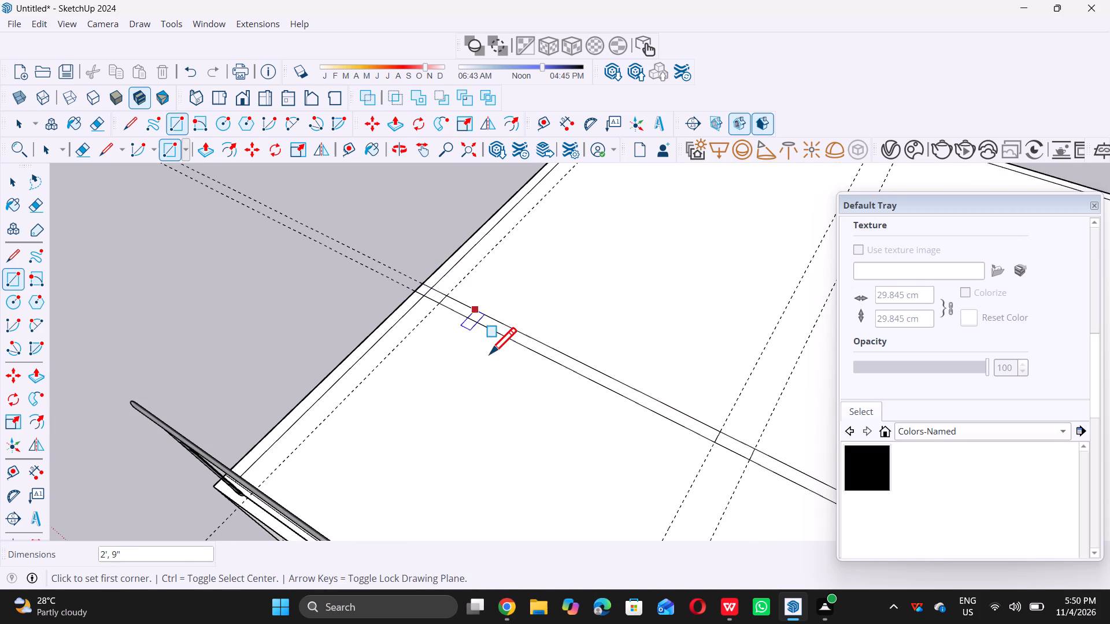
# Erase the inner roof-border line segment crossing the 2' by 9" rectangle at the left side edge.
pyautogui.press('space')
pyautogui.press('e')
pyautogui.scroll(5, 444, 293)
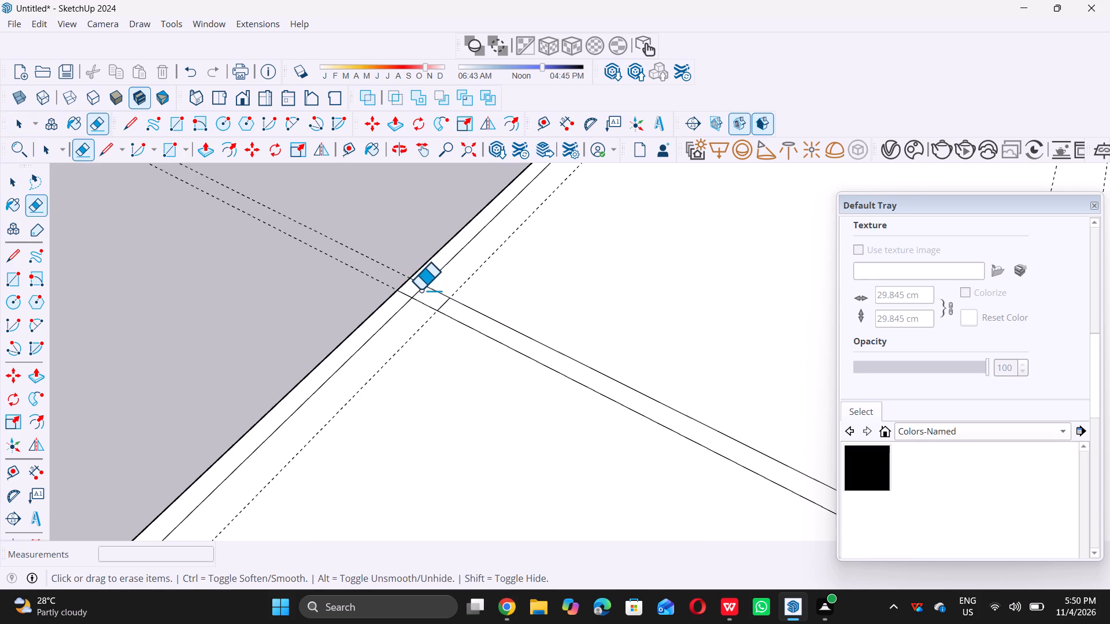
pyautogui.click(415, 289)
pyautogui.click(416, 289)
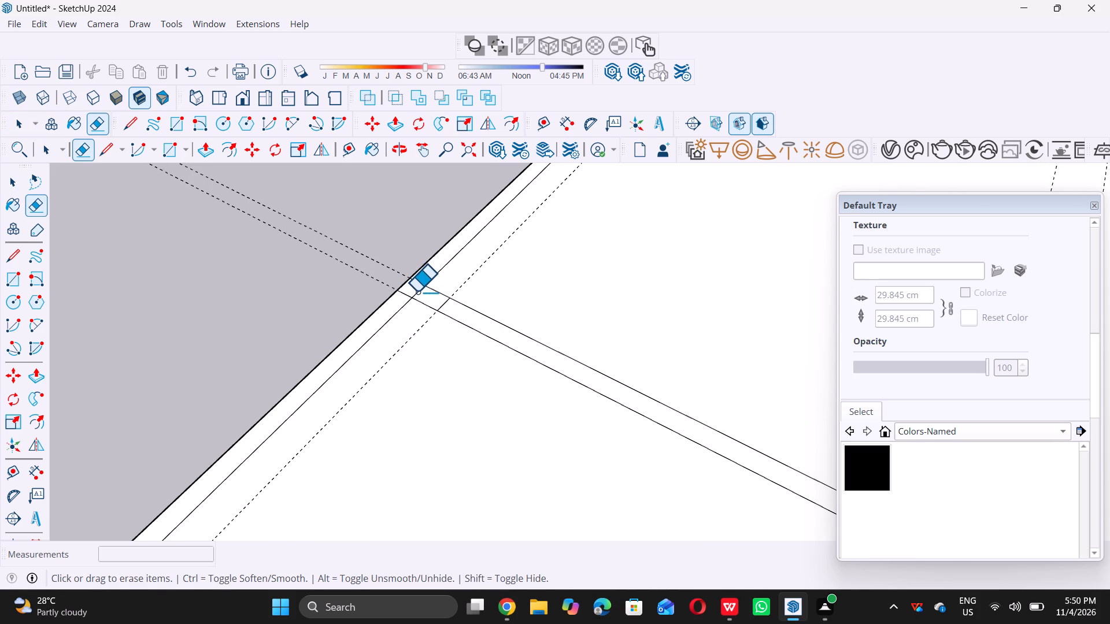
pyautogui.tripleClick(417, 291)
pyautogui.doubleClick(417, 291)
pyautogui.scroll(-16, 417, 292)
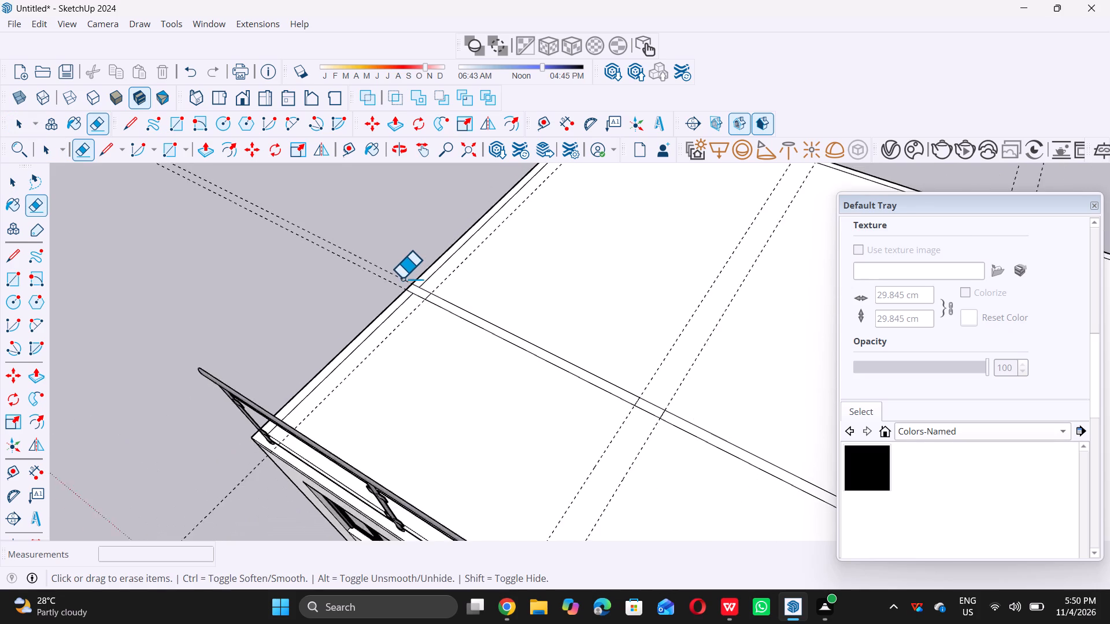
pyautogui.scroll(3, 573, 376)
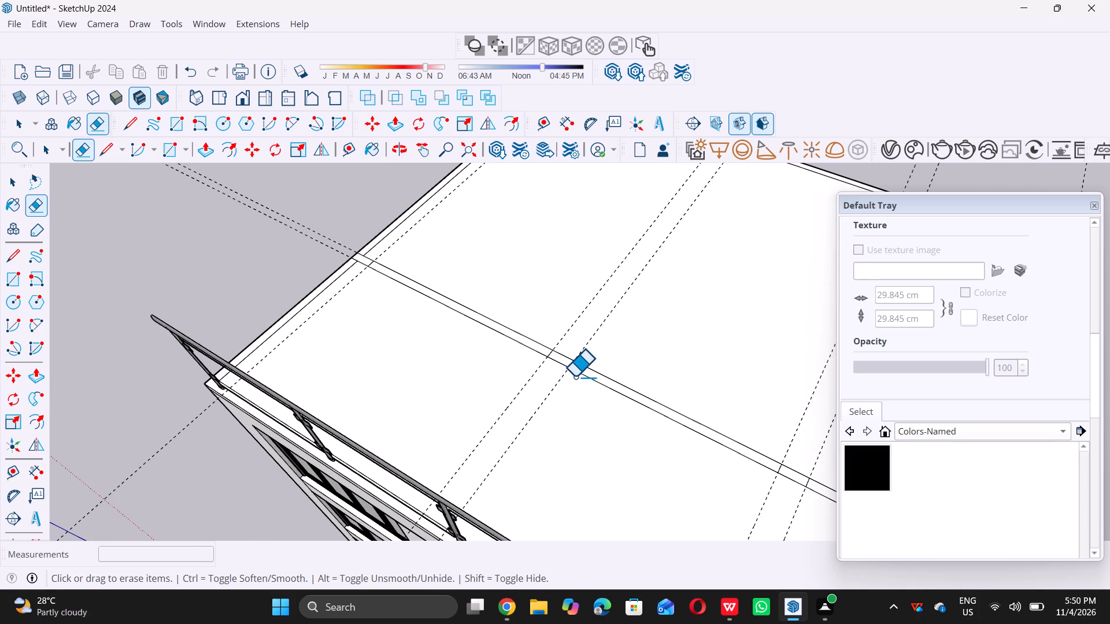
# Delete all the construction guides from the model.
pyautogui.scroll(-5, 509, 352)
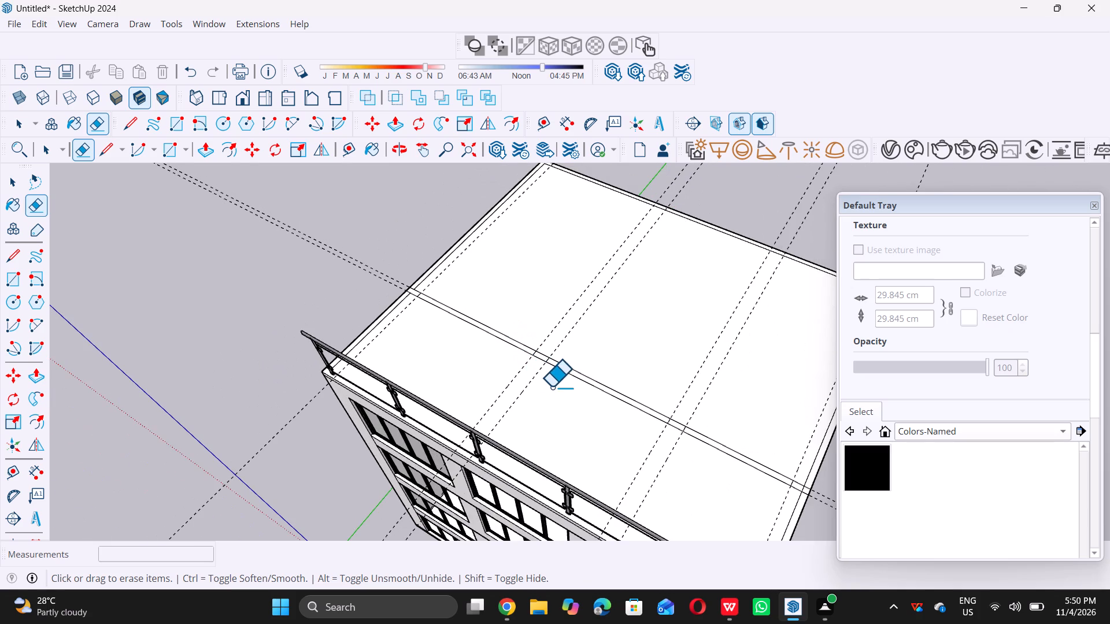
pyautogui.press('space')
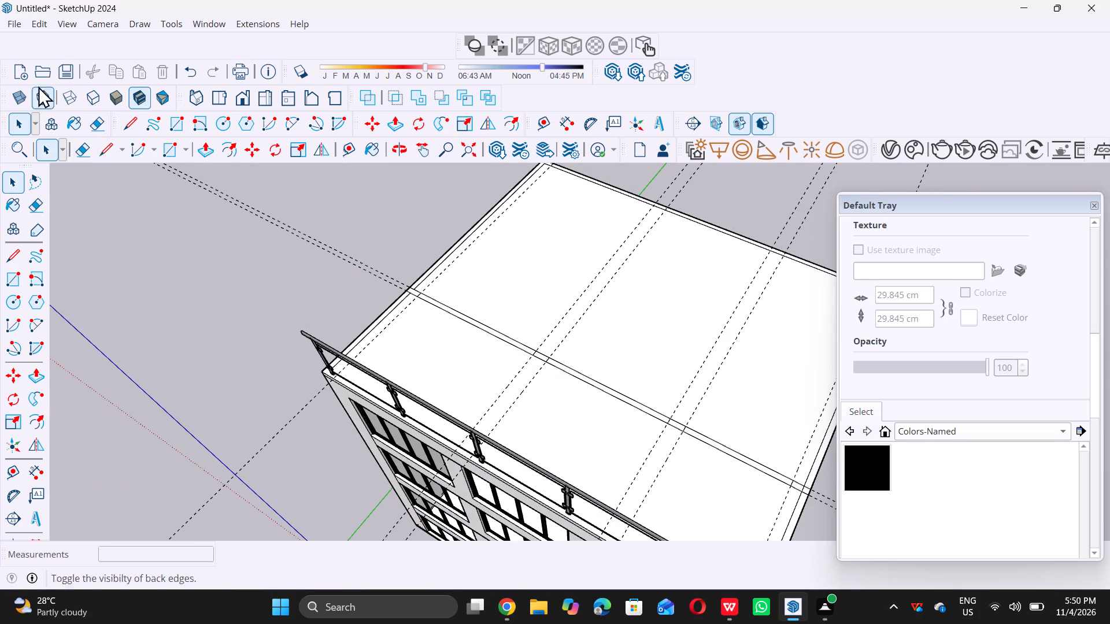
pyautogui.click(46, 26)
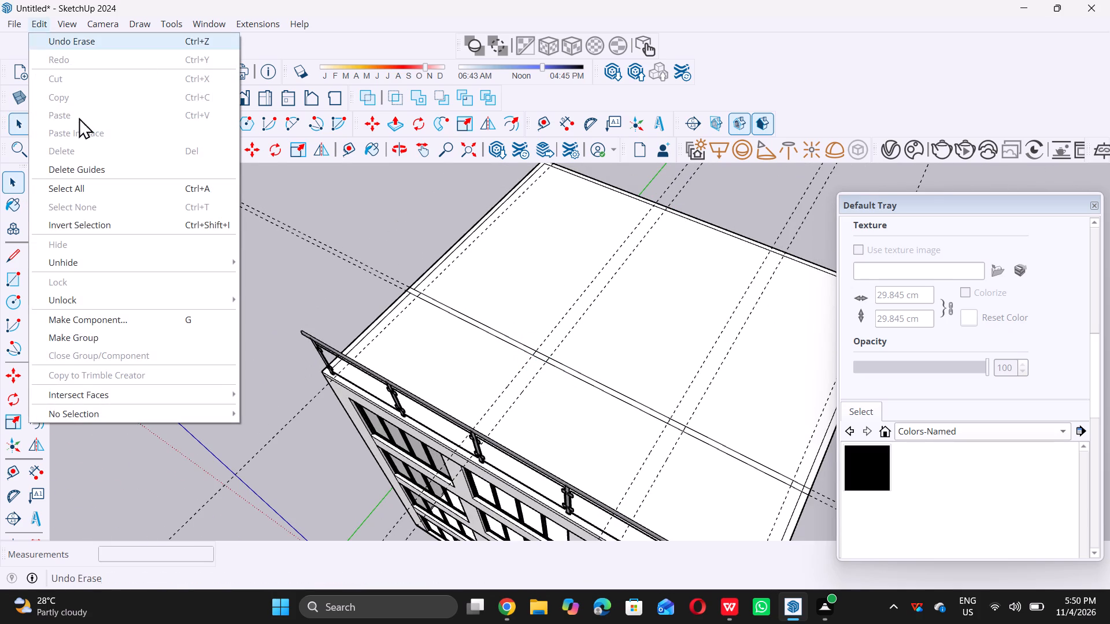
pyautogui.click(108, 173)
# Push/Pull the 2' by 9" rectangle at the roof's left side edge up 10' into a column.
pyautogui.scroll(-3, 526, 319)
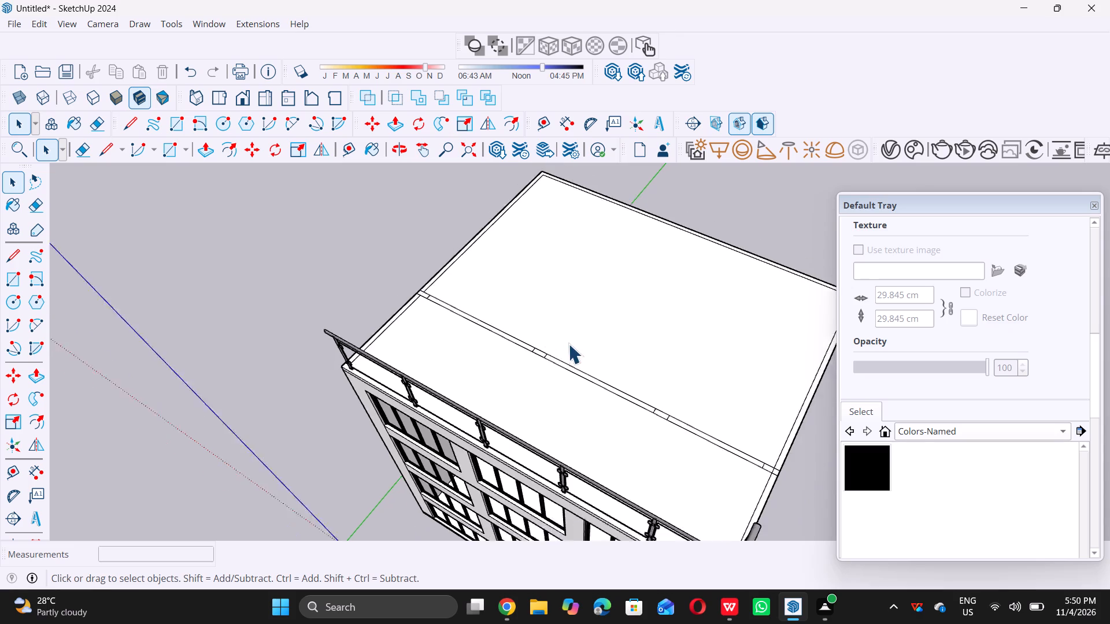
pyautogui.scroll(-3, 568, 344)
pyautogui.moveTo(586, 373); pyautogui.dragTo(581, 306, button='middle')
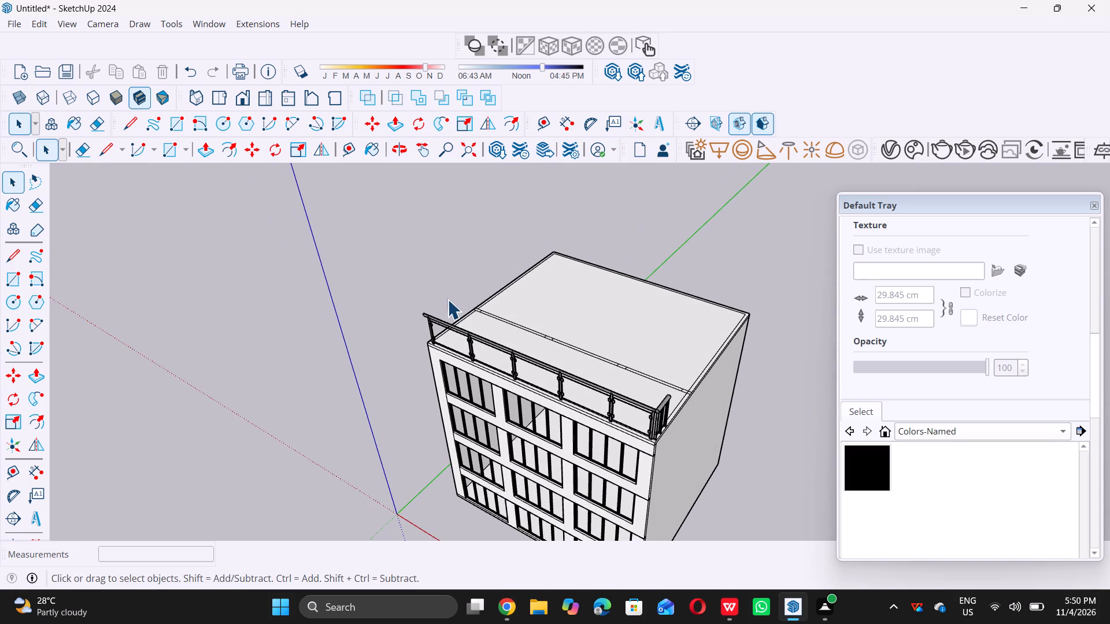
pyautogui.moveTo(448, 299); pyautogui.dragTo(461, 310, button='middle')
pyautogui.scroll(14, 467, 310)
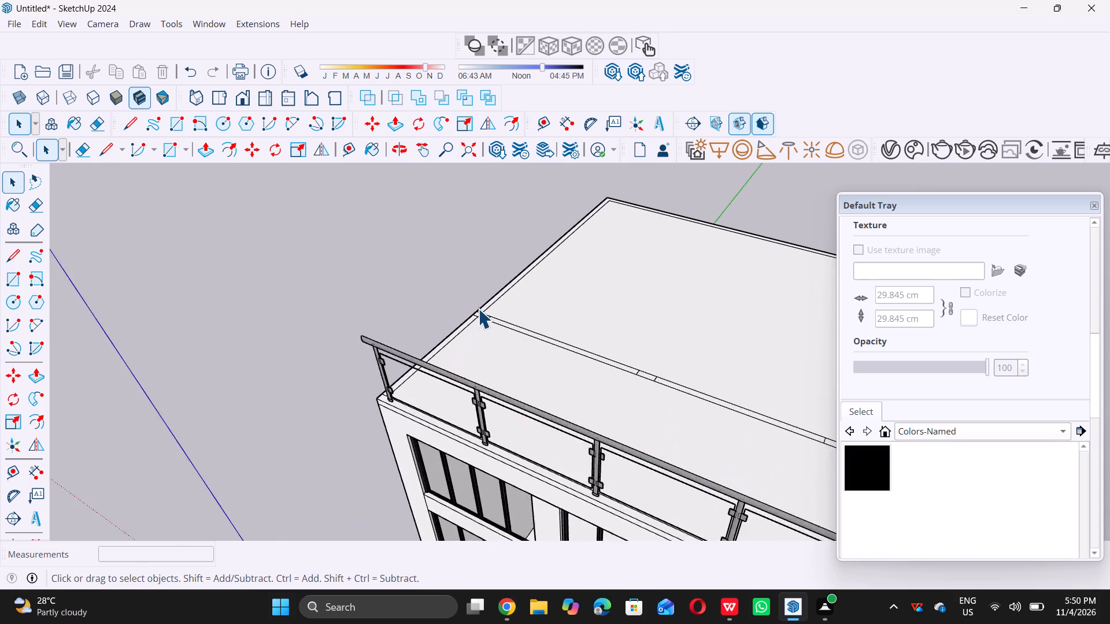
pyautogui.scroll(16, 478, 308)
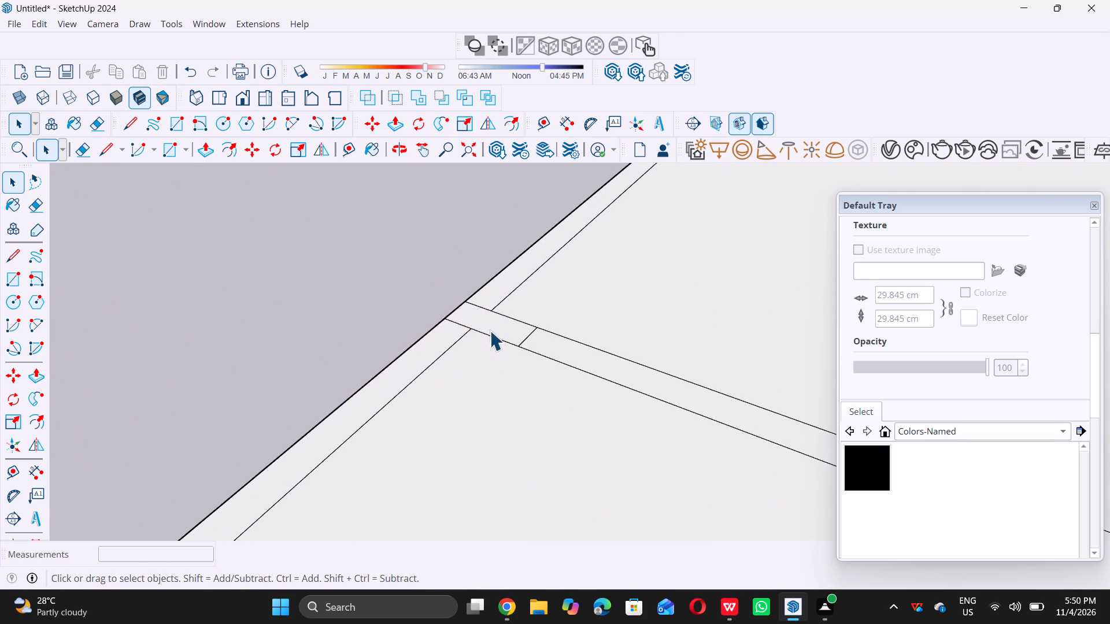
pyautogui.click(494, 326)
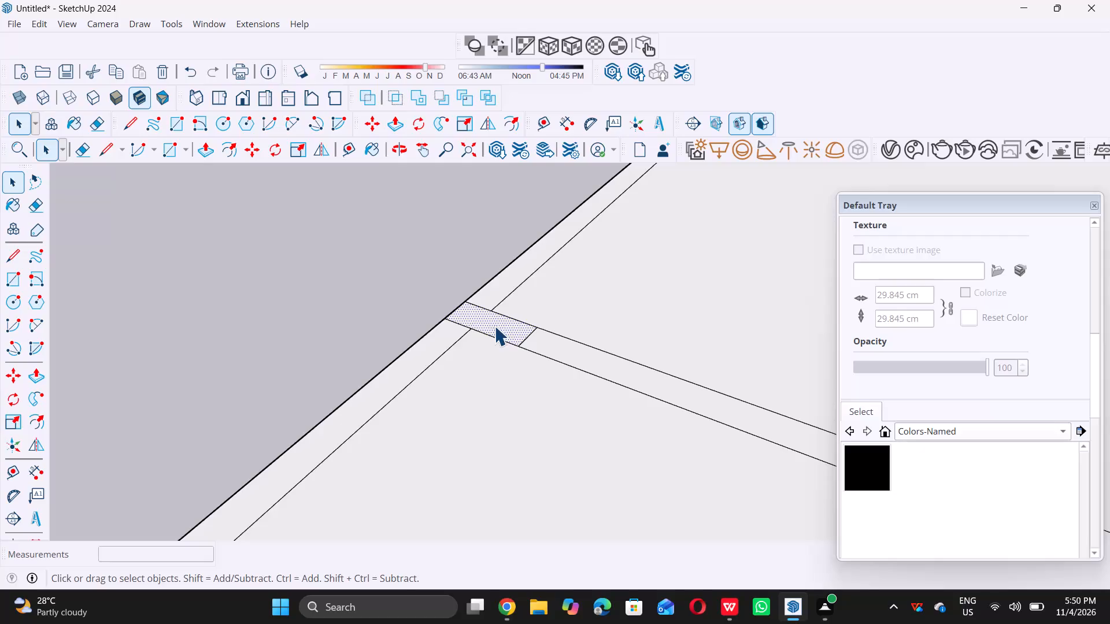
pyautogui.press('p')
pyautogui.click(494, 325)
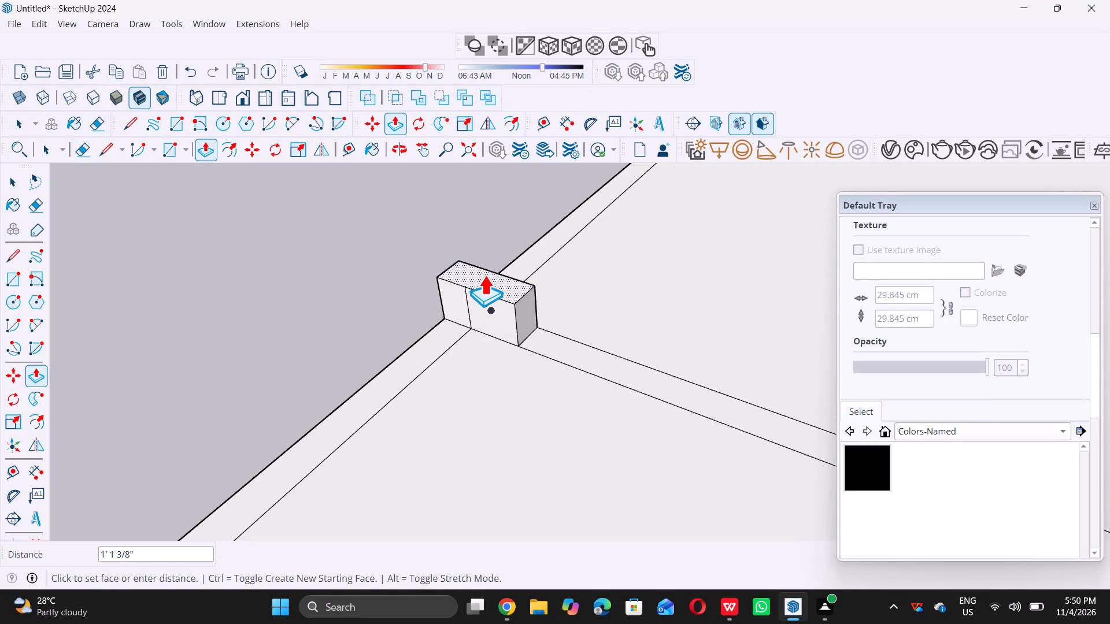
pyautogui.write("10'")
pyautogui.press('Return')
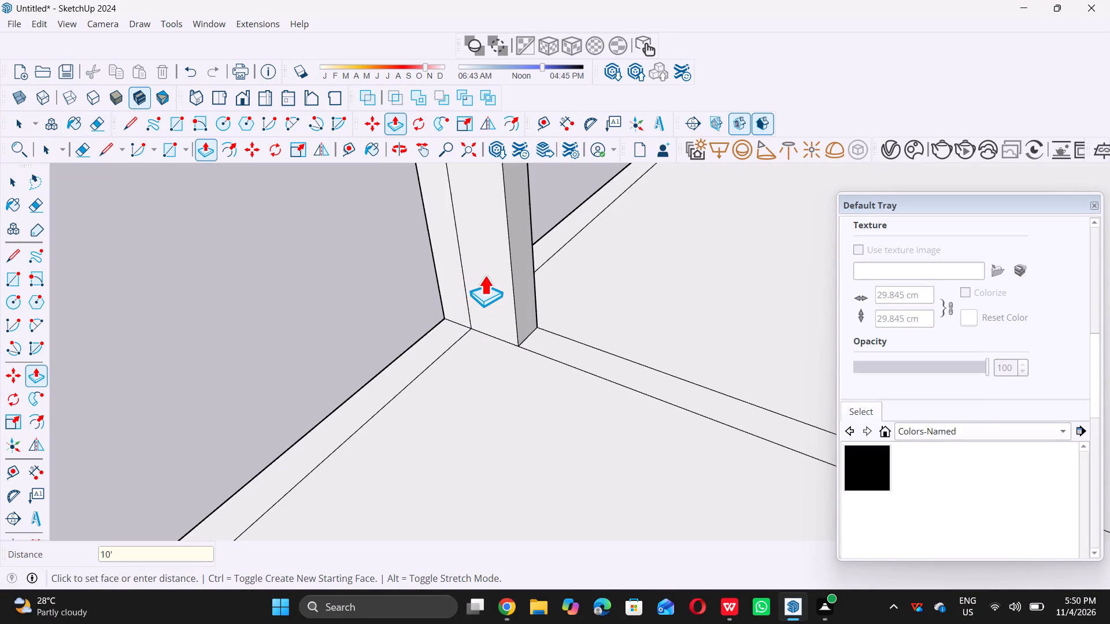
# Push/Pull the second rectangle from the left side edge up to the top of the left edge column, 10' high.
pyautogui.scroll(-11, 461, 295)
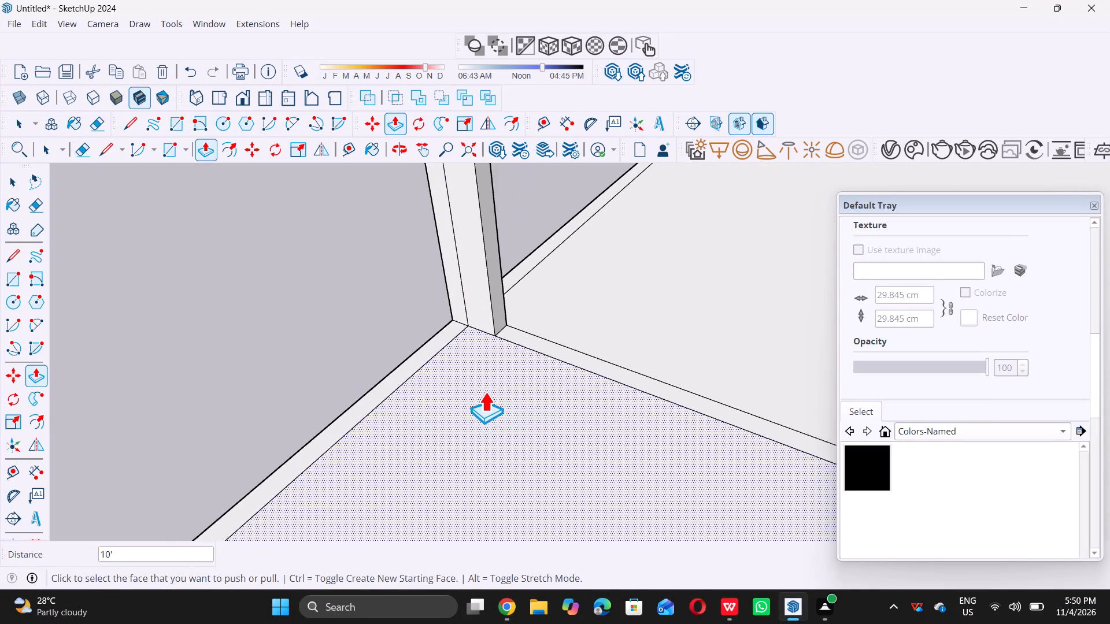
pyautogui.scroll(-9, 485, 392)
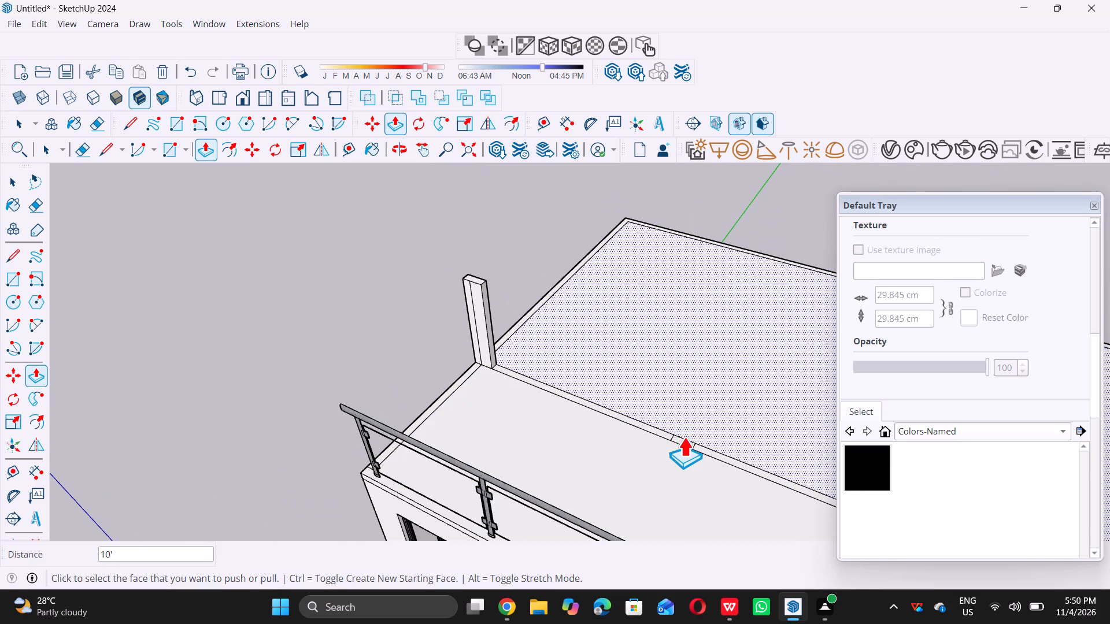
pyautogui.scroll(5, 675, 433)
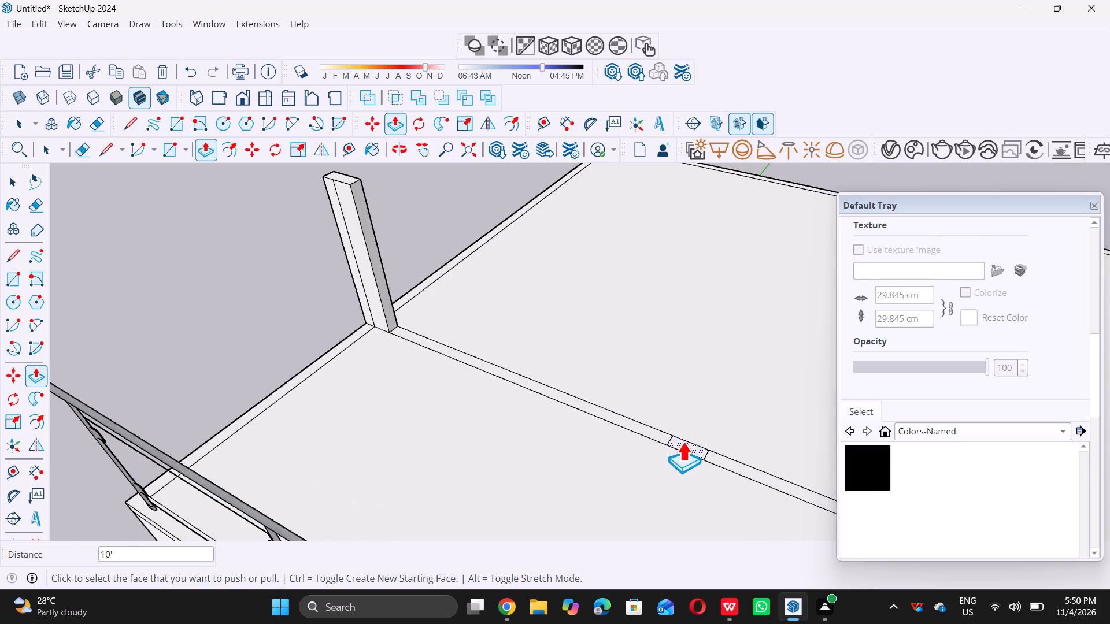
pyautogui.click(683, 441)
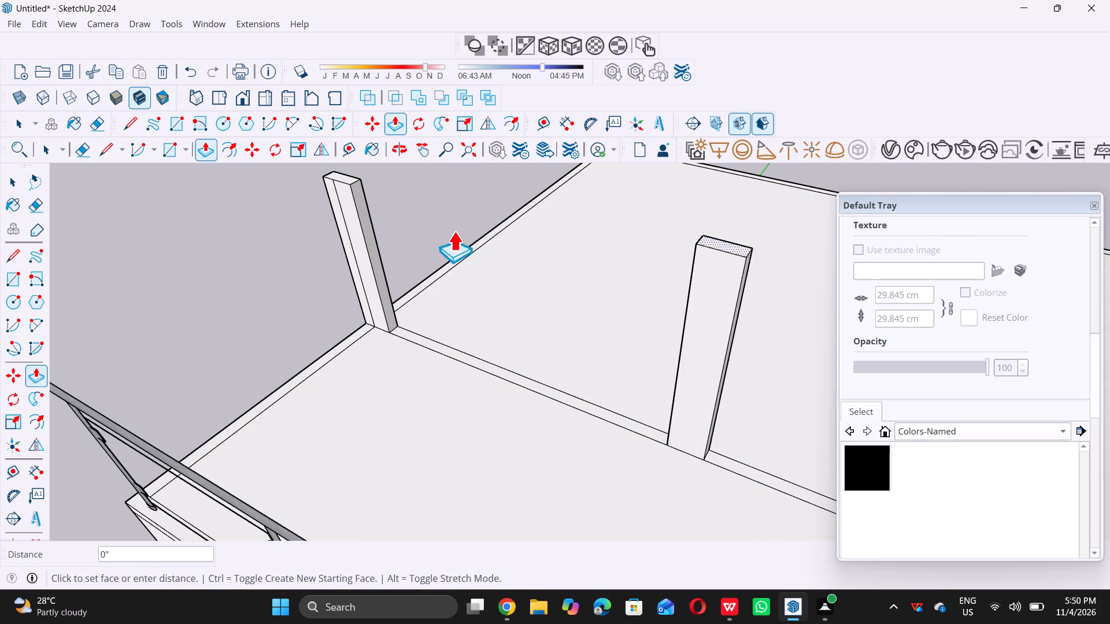
pyautogui.click(352, 187)
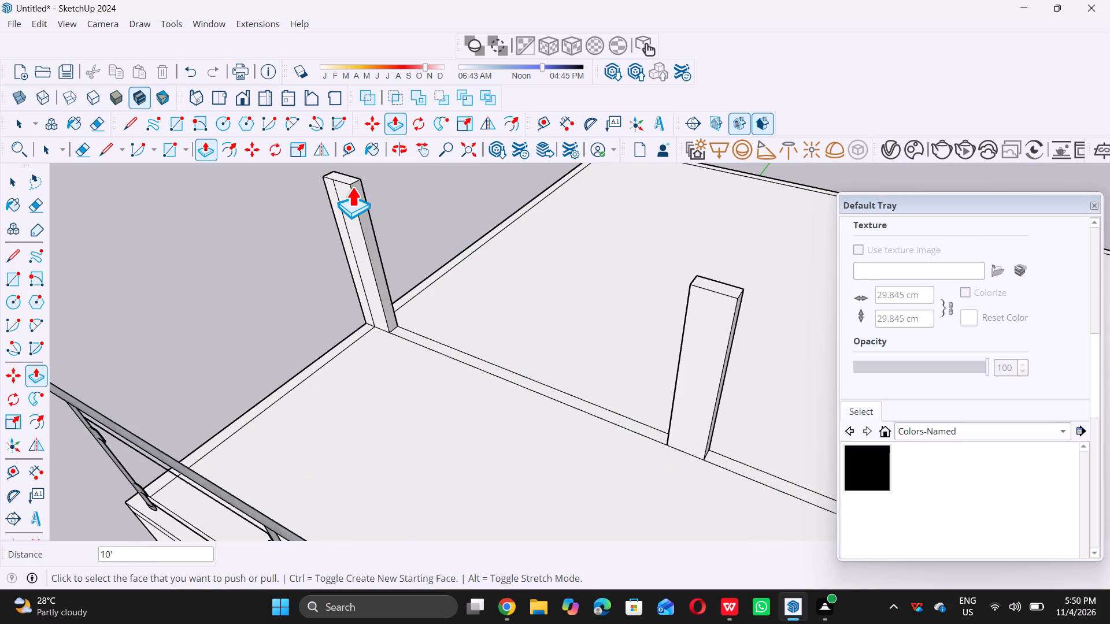
# Push/Pull the third rectangle along the wall strip up to the existing columns' top, 10' high.
pyautogui.scroll(-12, 352, 187)
pyautogui.moveTo(556, 263); pyautogui.dragTo(553, 297, button='middle')
pyautogui.scroll(7, 572, 323)
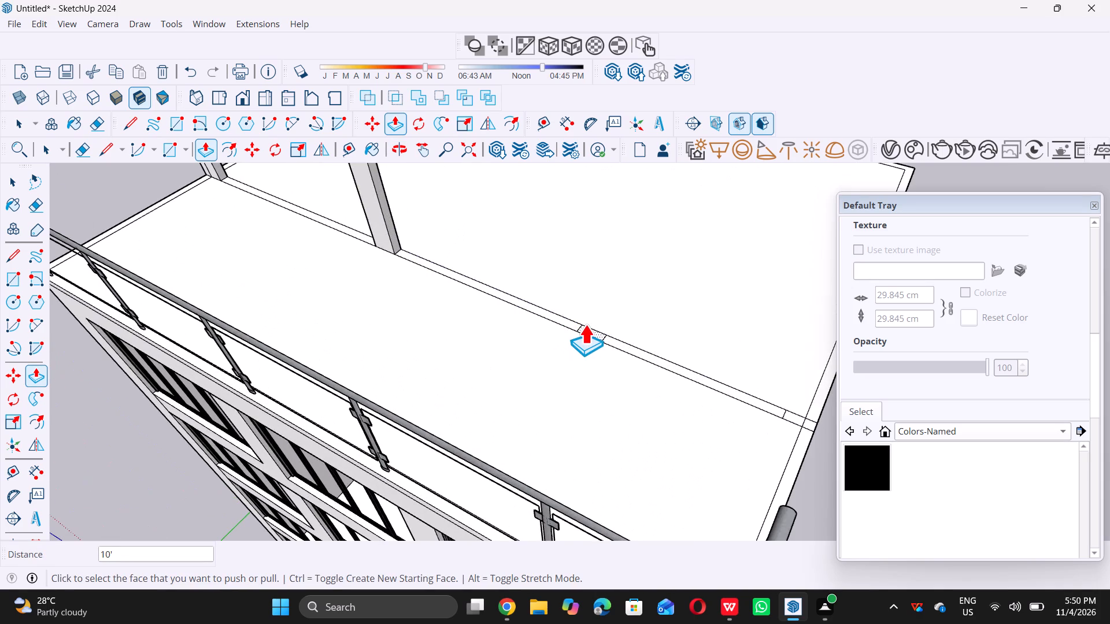
pyautogui.click(589, 330)
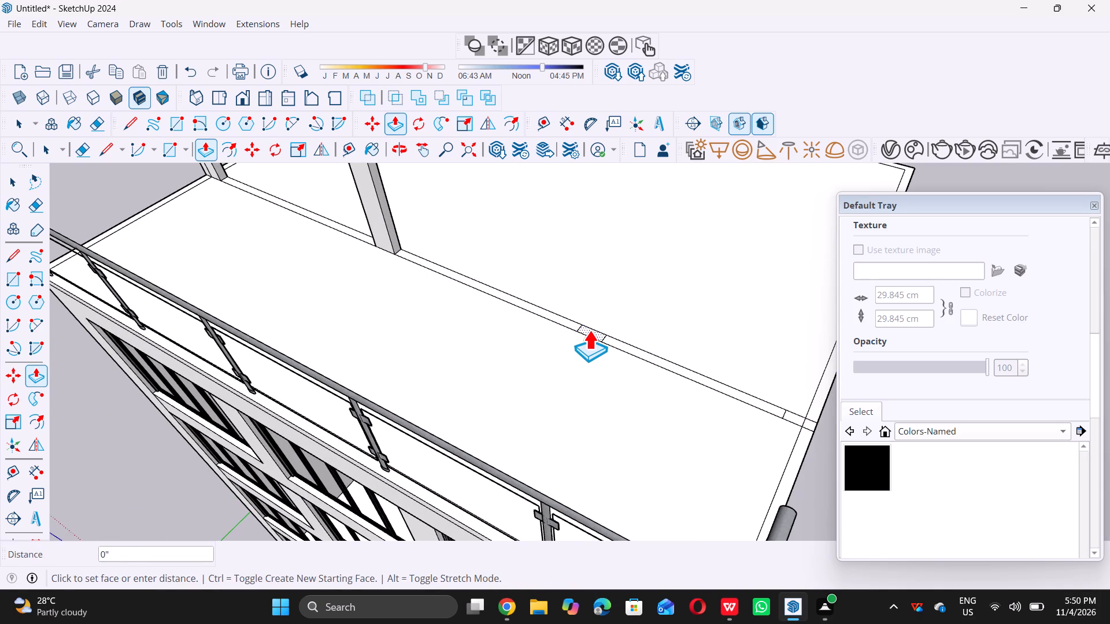
pyautogui.scroll(-8, 388, 180)
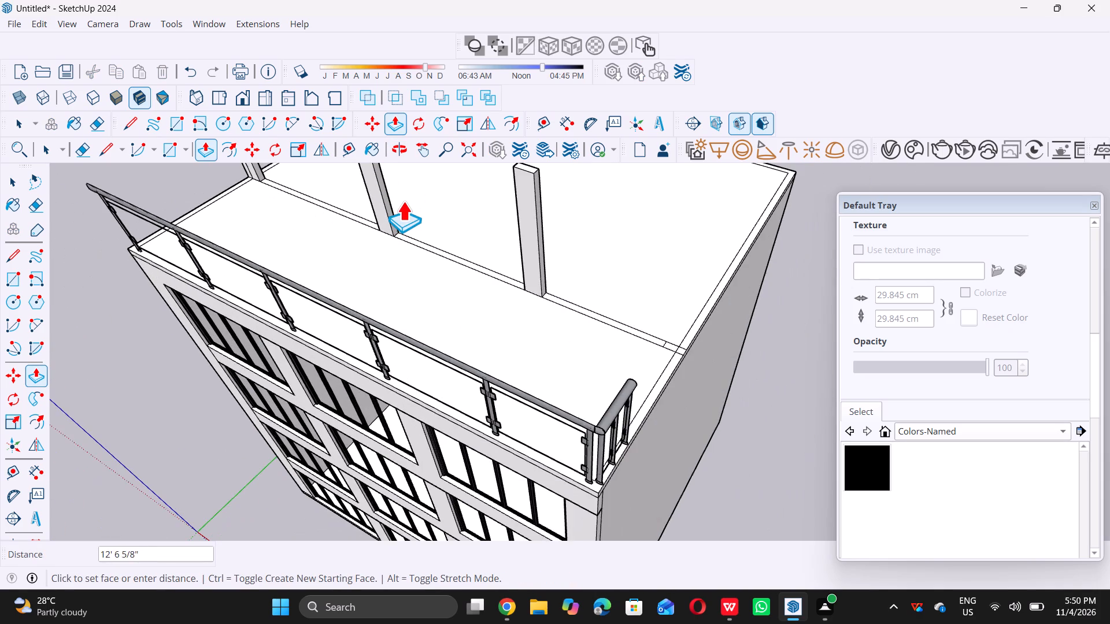
pyautogui.scroll(-9, 386, 195)
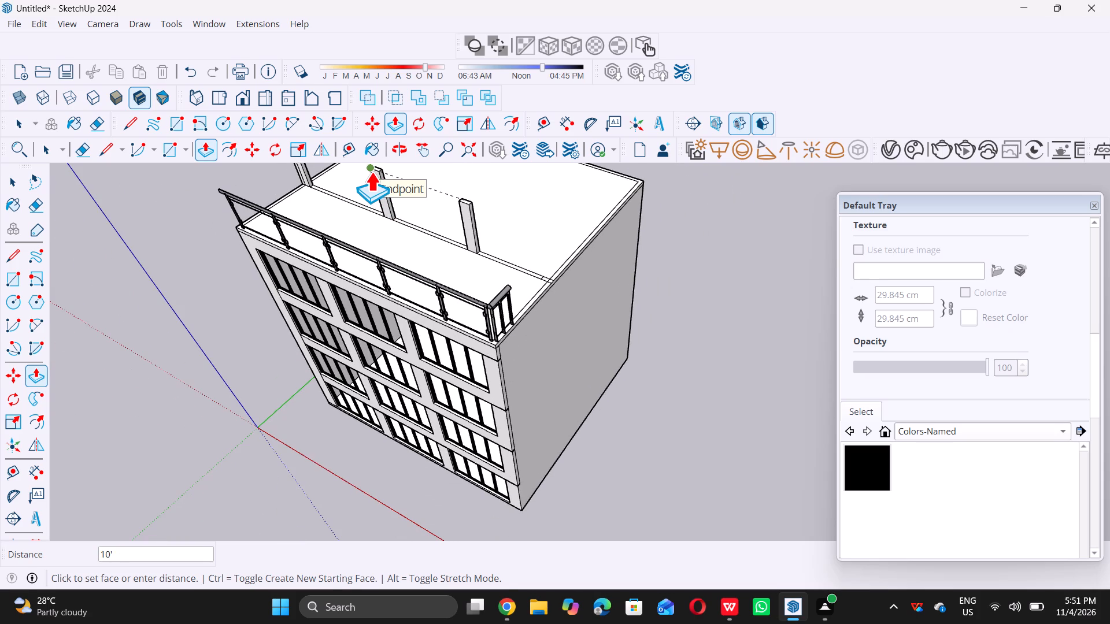
pyautogui.click(371, 172)
# Erase the inner roof-border line segment crossing the 2' by 9" rectangle at the right side edge.
pyautogui.scroll(6, 537, 275)
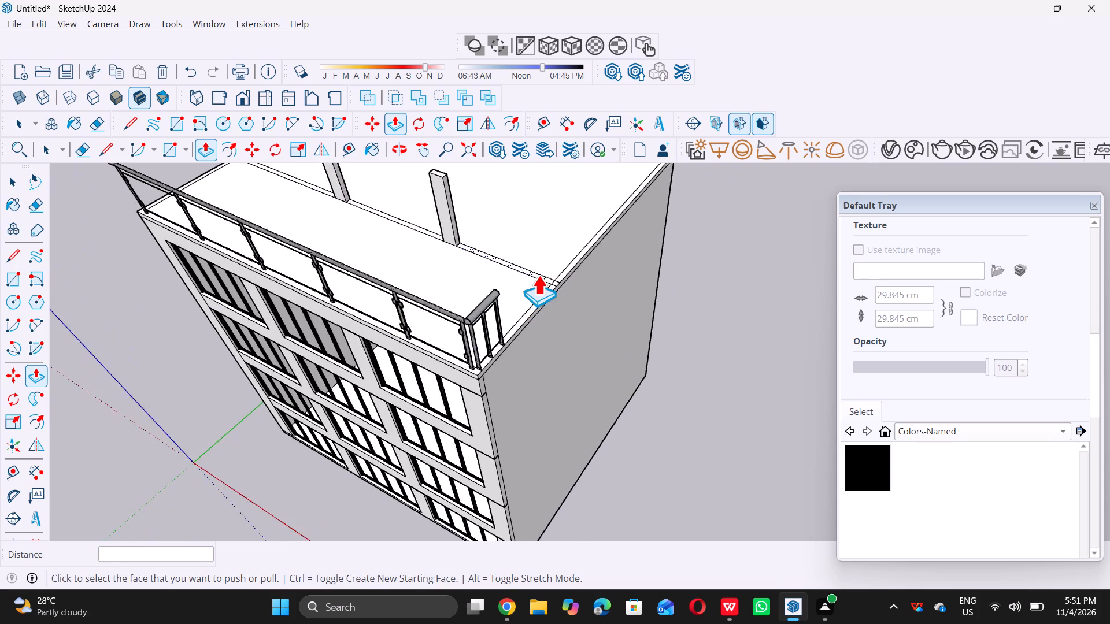
pyautogui.scroll(6, 541, 275)
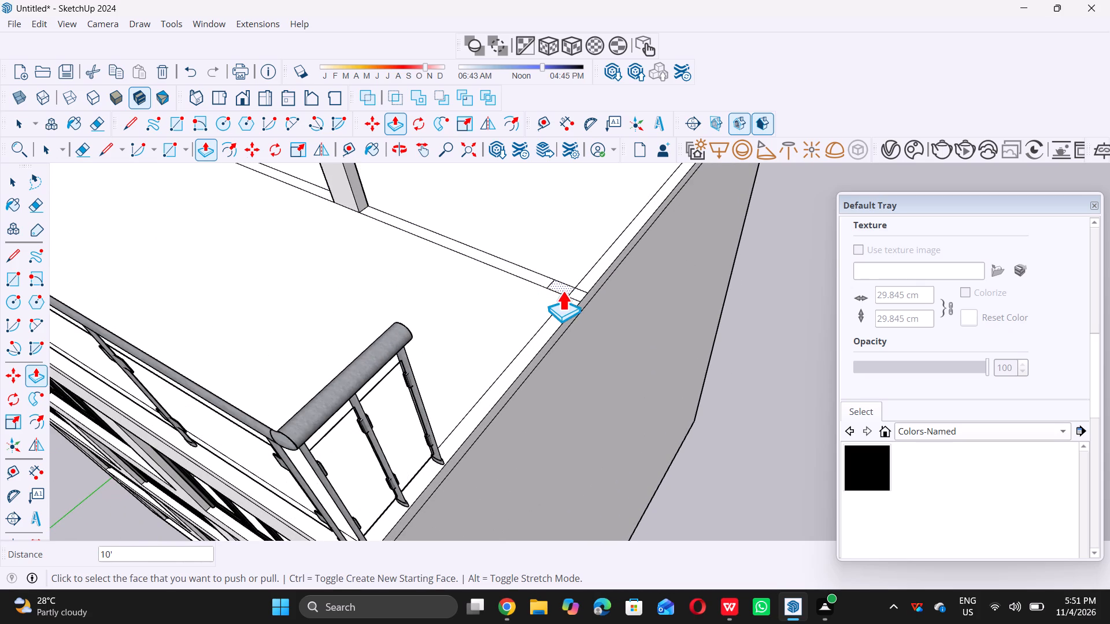
pyautogui.scroll(7, 567, 284)
pyautogui.press('space')
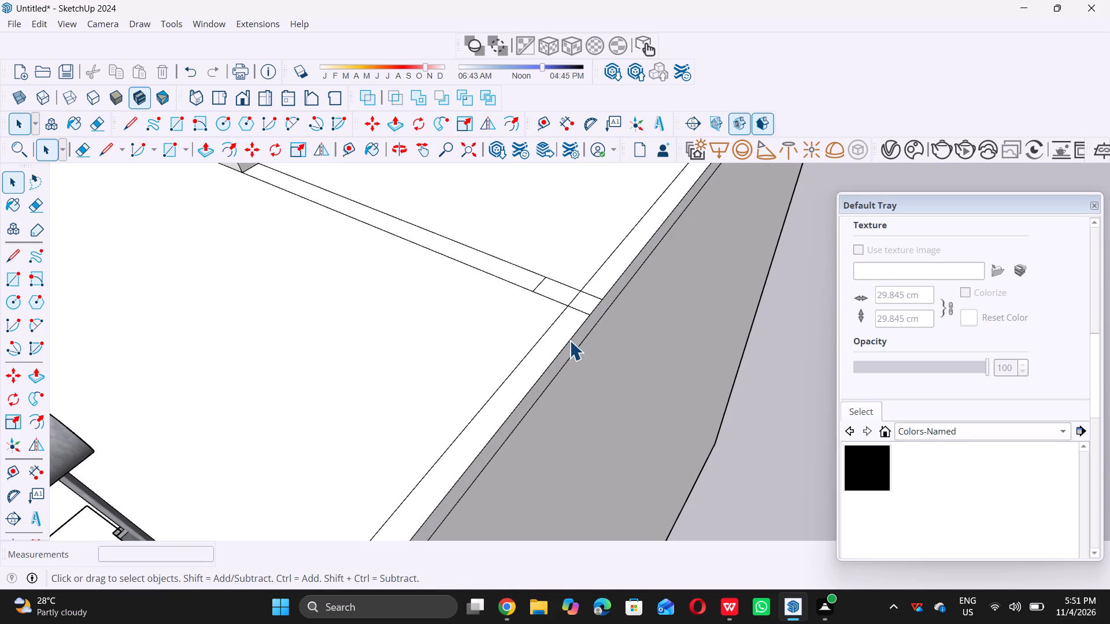
pyautogui.press('e')
pyautogui.scroll(7, 561, 305)
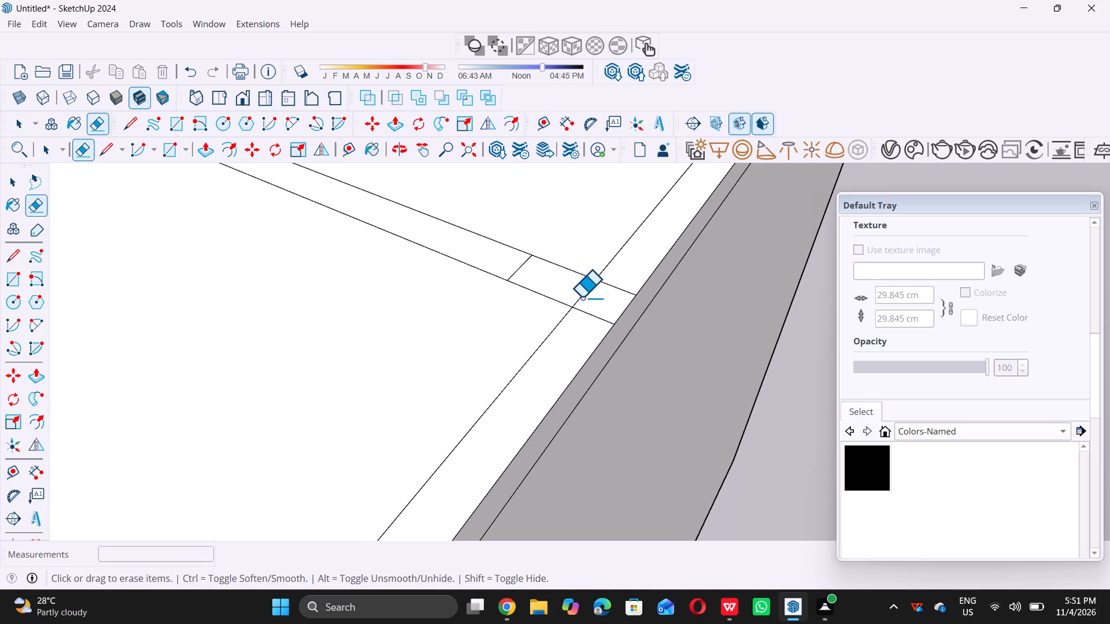
pyautogui.click(580, 296)
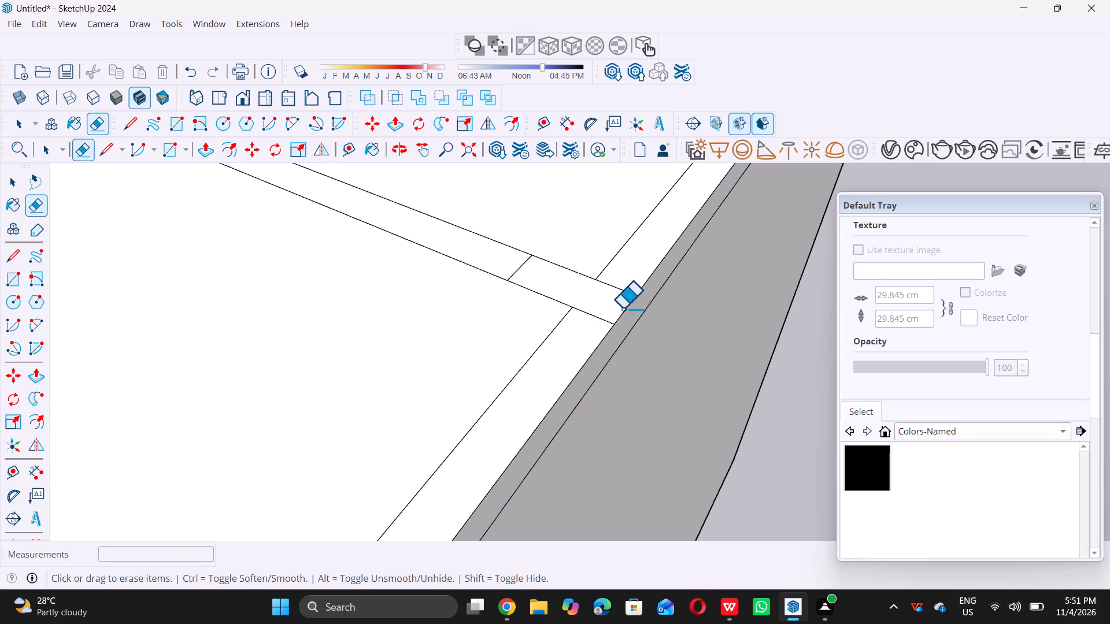
pyautogui.scroll(-20, 623, 310)
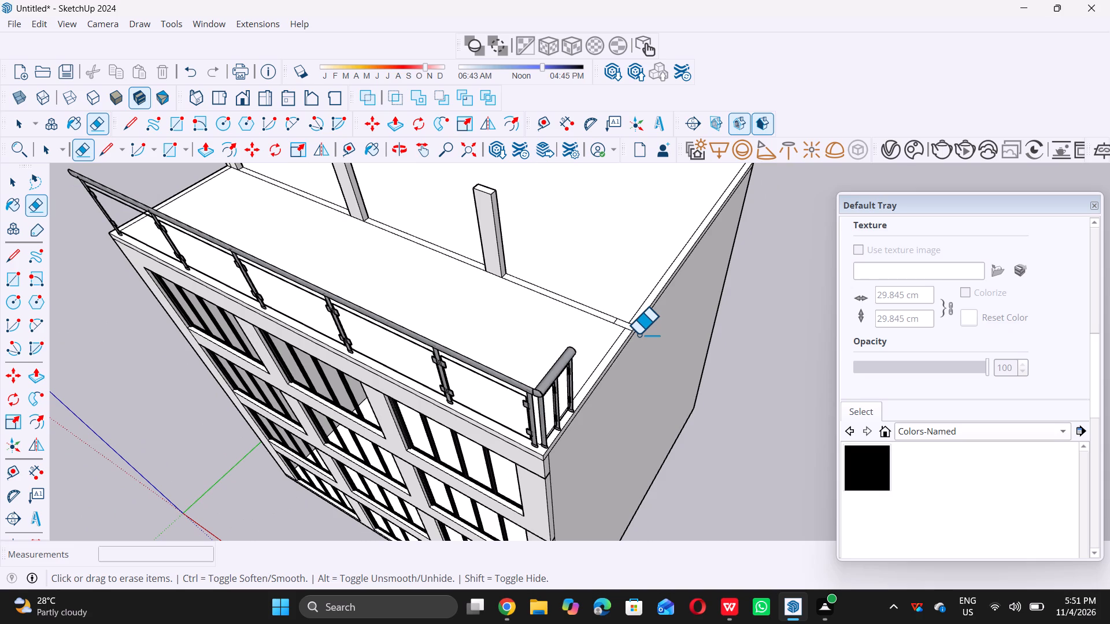
pyautogui.press('space')
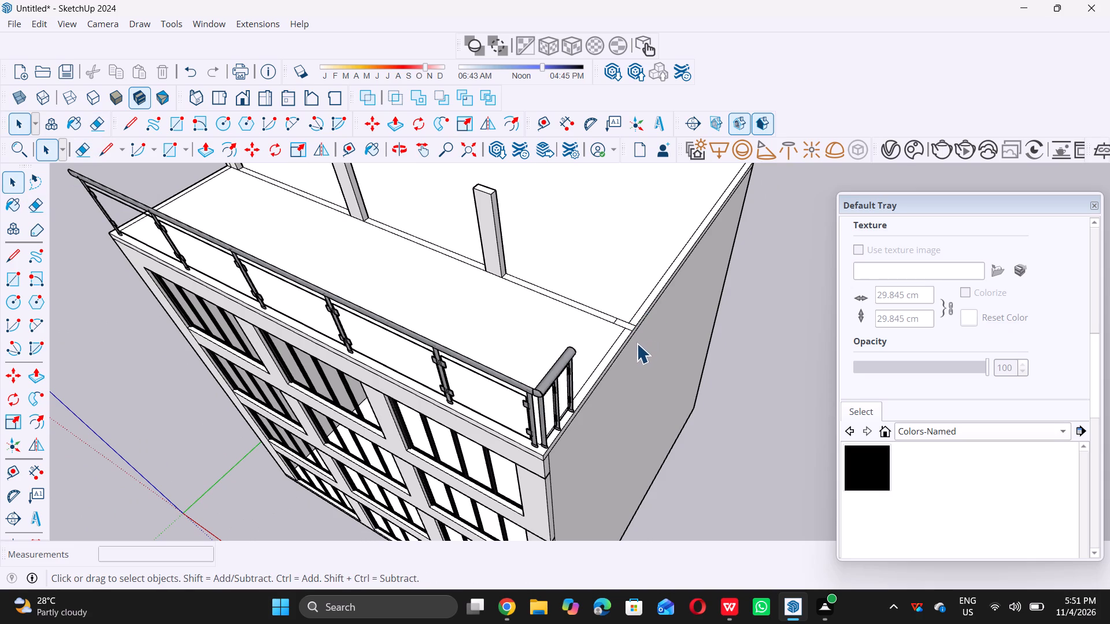
# Push/Pull the rectangle at the right side edge up to the neighbouring column's top, 10' high.
pyautogui.scroll(6, 618, 318)
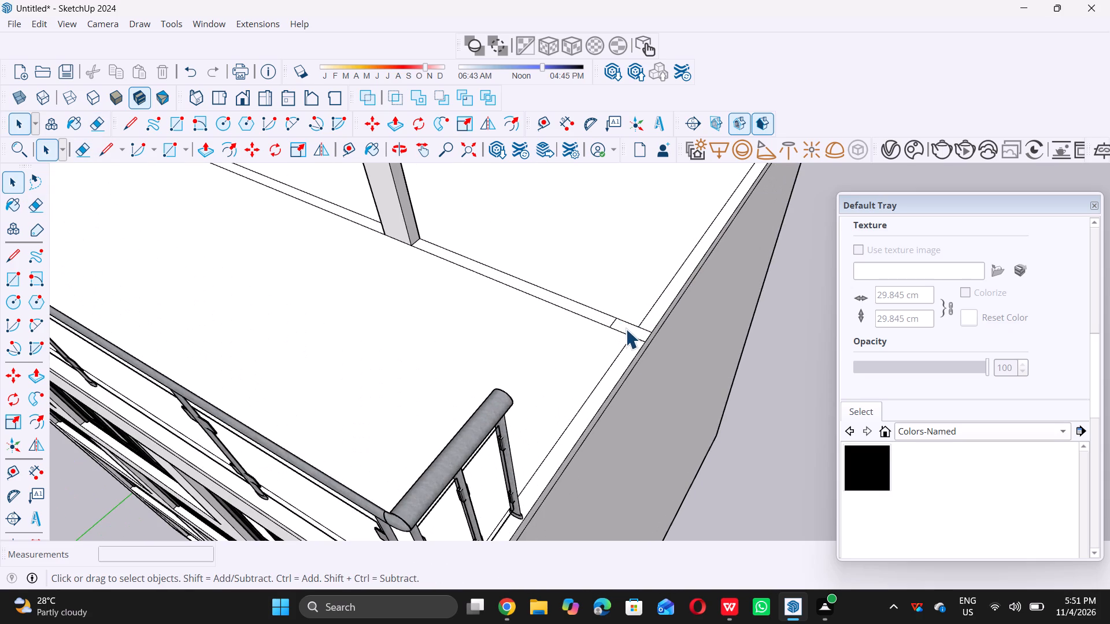
pyautogui.doubleClick(632, 329)
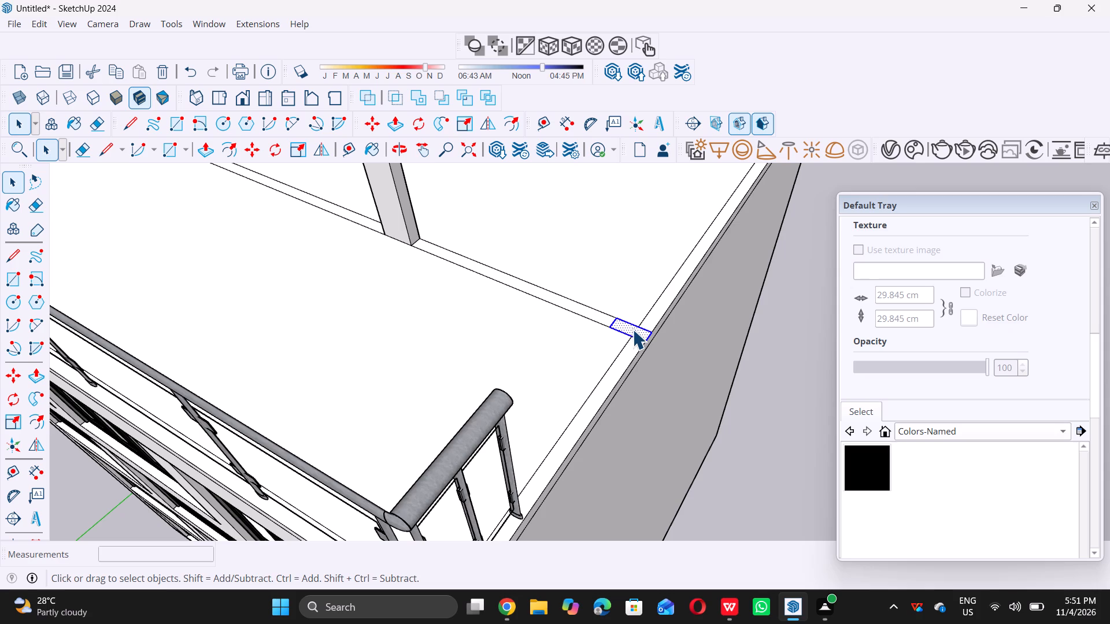
pyautogui.press('p')
pyautogui.click(631, 325)
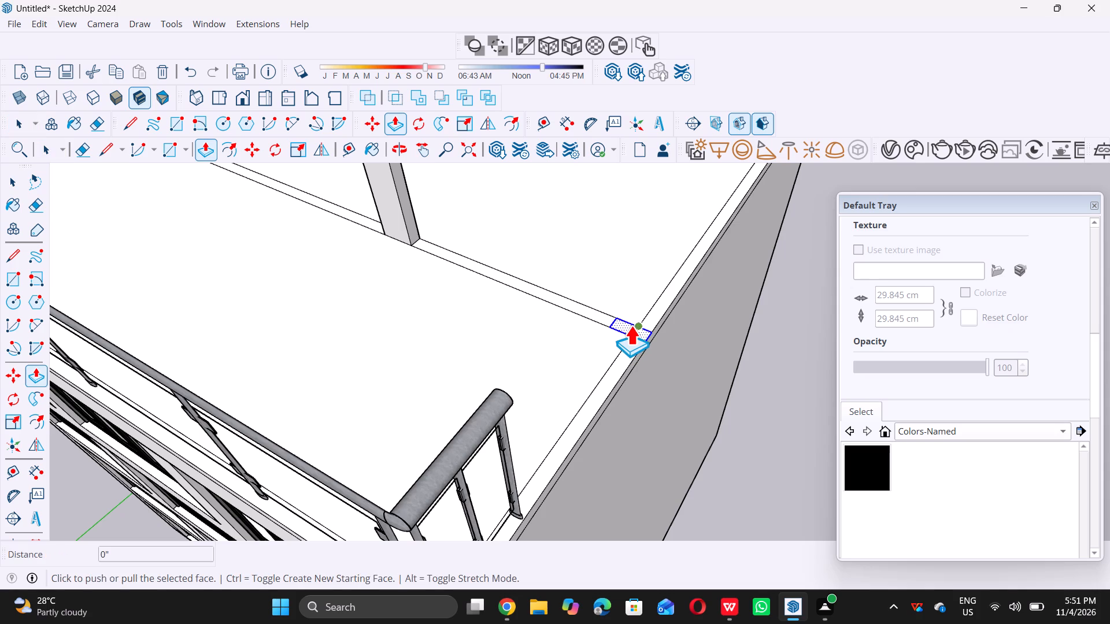
pyautogui.scroll(-13, 616, 275)
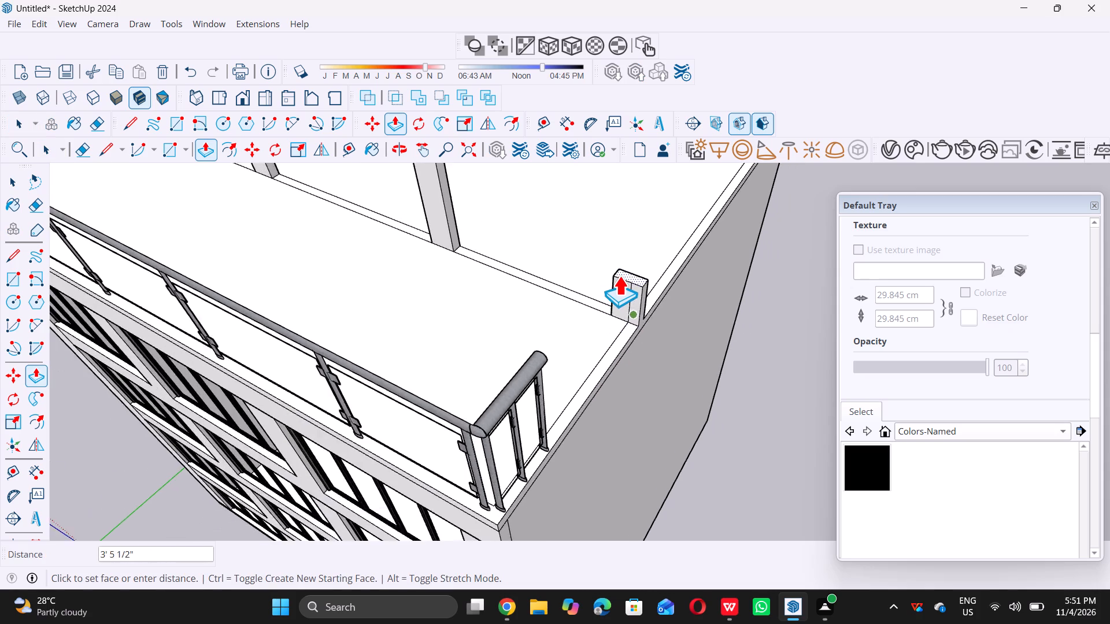
pyautogui.scroll(-13, 619, 276)
pyautogui.scroll(5, 561, 226)
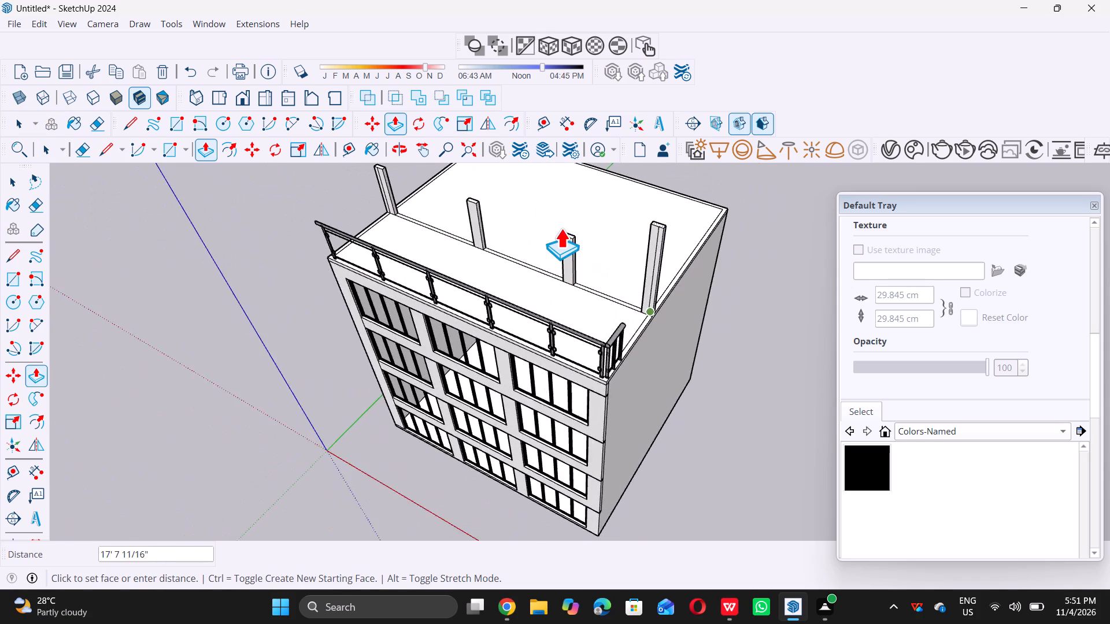
pyautogui.click(568, 240)
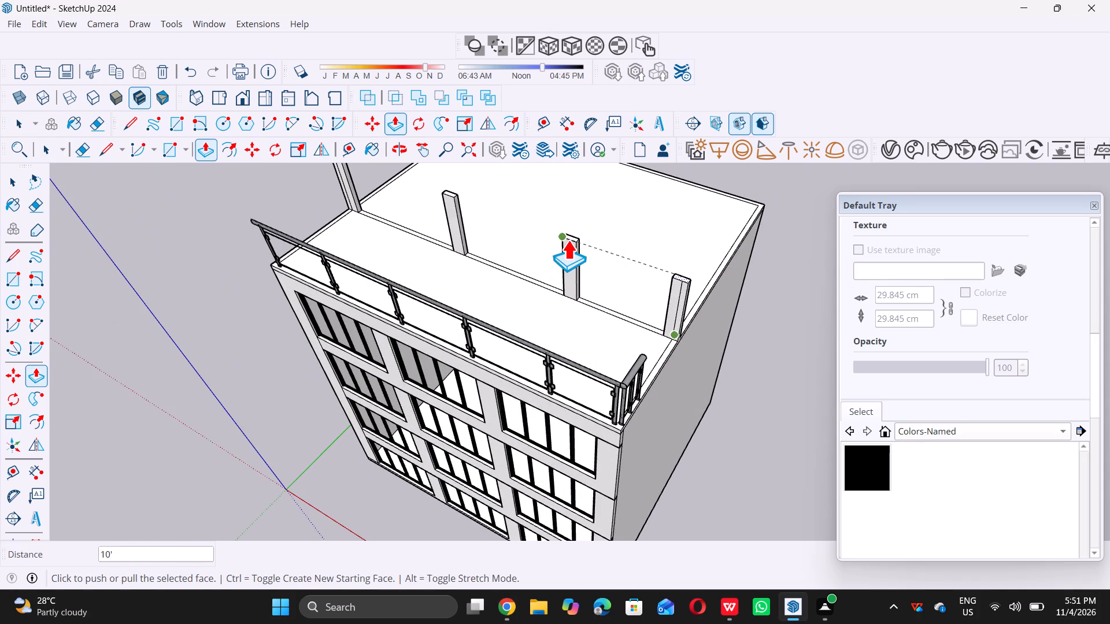
pyautogui.press('space')
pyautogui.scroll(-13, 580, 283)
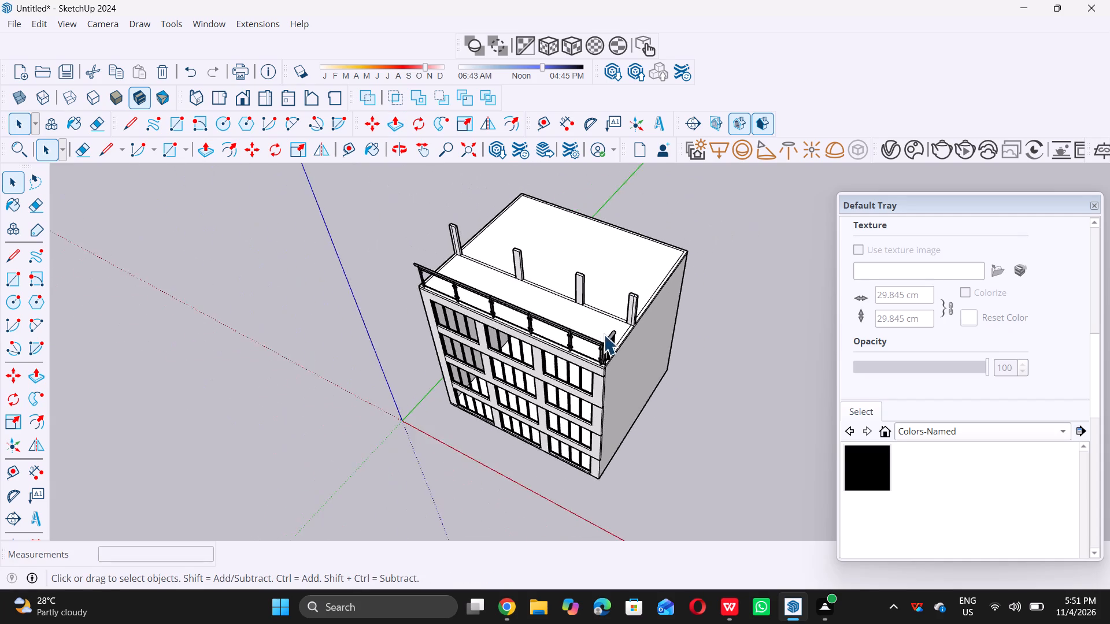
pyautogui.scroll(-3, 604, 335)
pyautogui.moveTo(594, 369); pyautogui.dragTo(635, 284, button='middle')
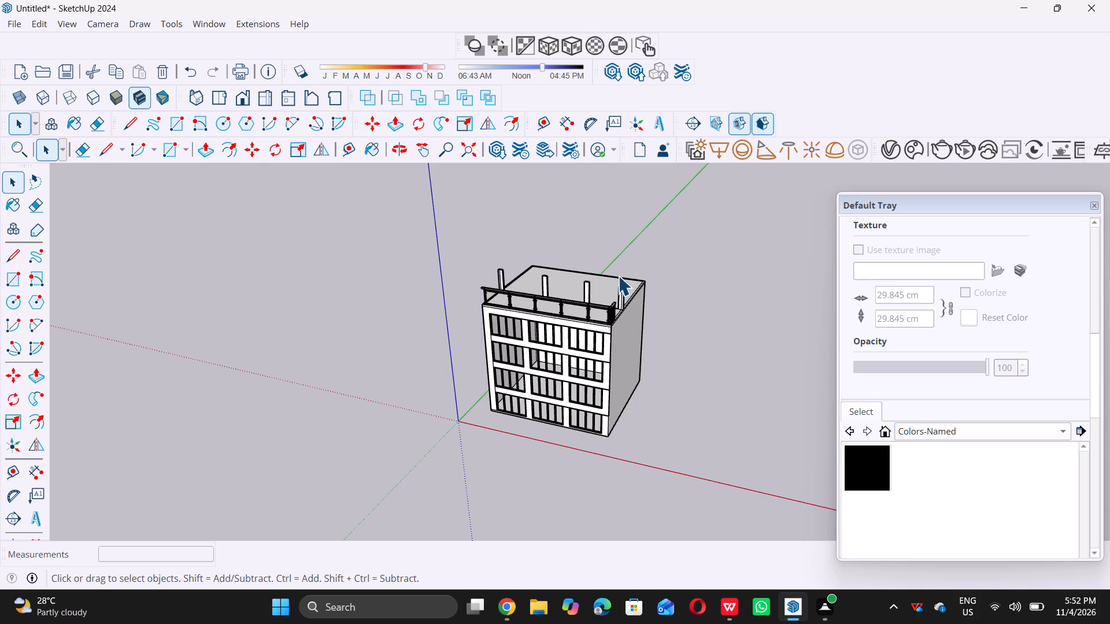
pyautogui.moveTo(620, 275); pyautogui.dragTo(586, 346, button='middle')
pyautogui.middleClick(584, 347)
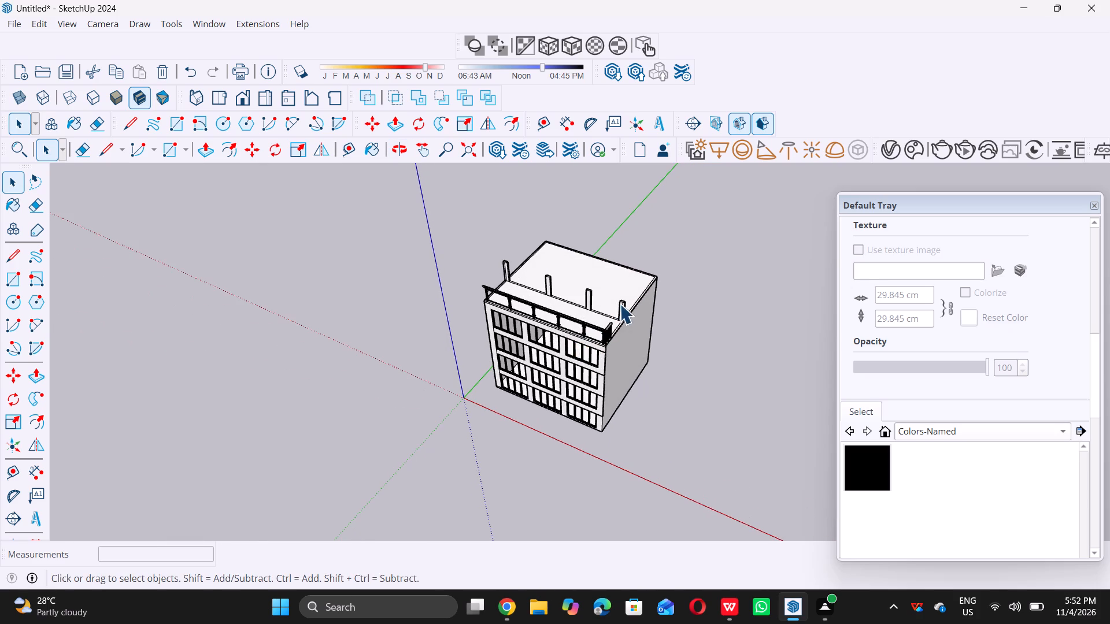
# Push/Pull the roof-border strip running around the sides and back behind the columns up to the columns' top, 10' high.
pyautogui.scroll(13, 627, 309)
pyautogui.moveTo(629, 327); pyautogui.dragTo(610, 302, button='middle')
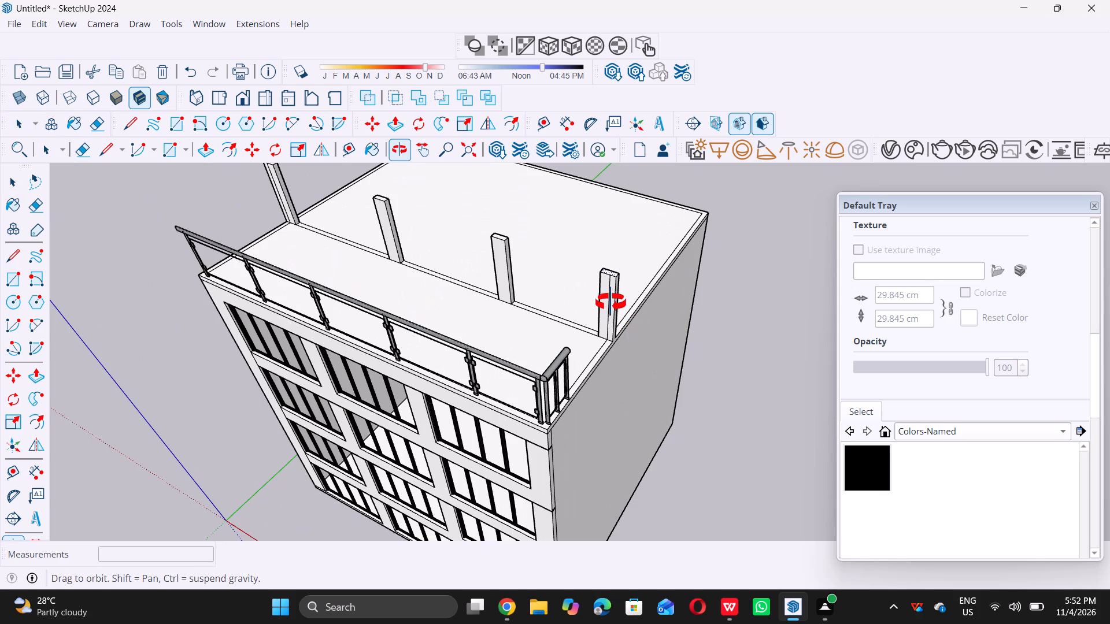
pyautogui.moveTo(610, 302); pyautogui.dragTo(609, 301, button='middle')
pyautogui.scroll(12, 612, 308)
pyautogui.moveTo(618, 315); pyautogui.dragTo(620, 322, button='middle')
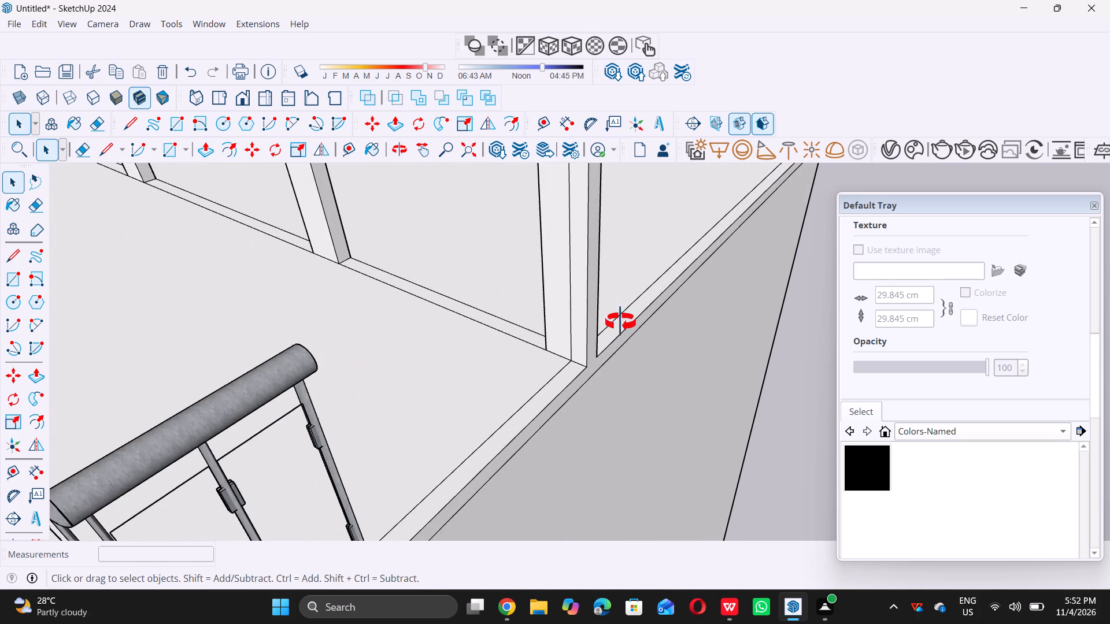
pyautogui.moveTo(620, 322); pyautogui.dragTo(628, 343, button='middle')
pyautogui.middleClick(628, 343)
pyautogui.scroll(1, 628, 343)
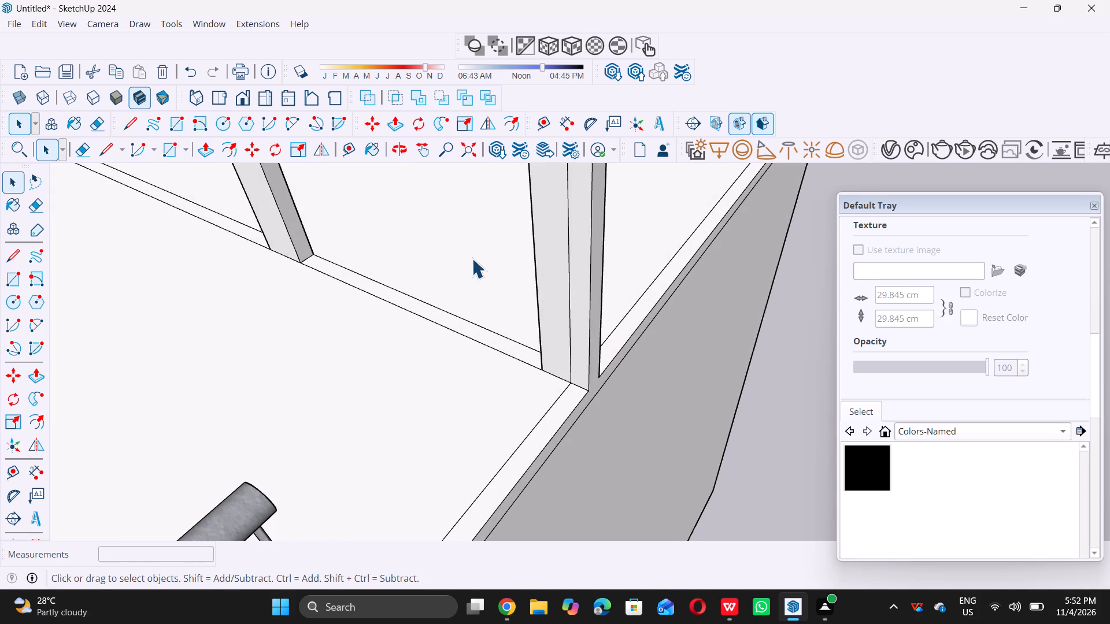
pyautogui.scroll(5, 604, 335)
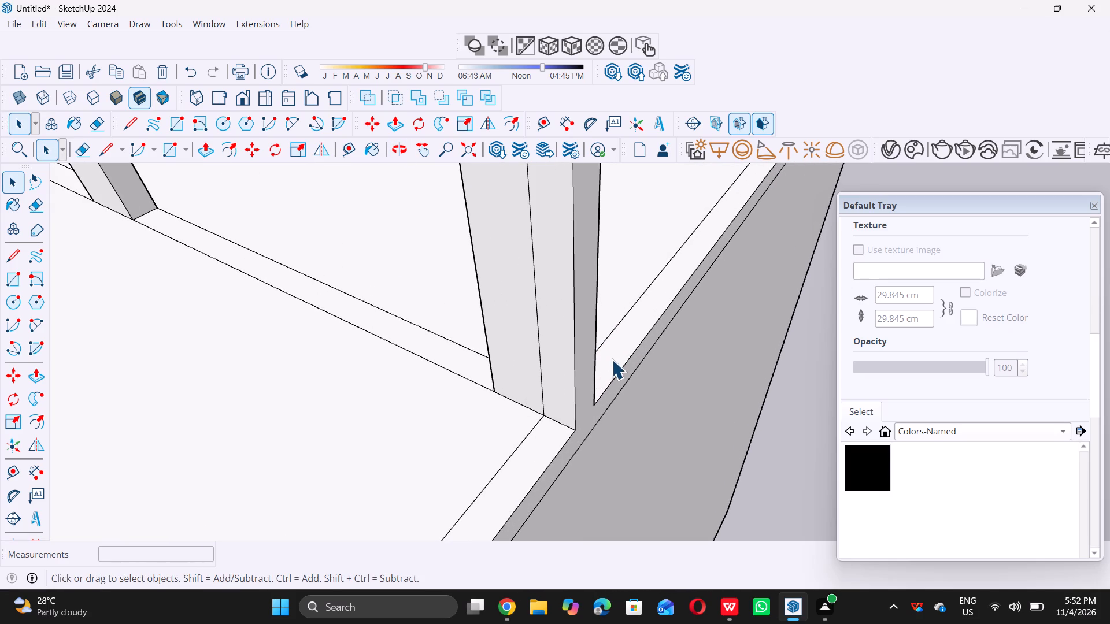
pyautogui.click(612, 359)
pyautogui.press('p')
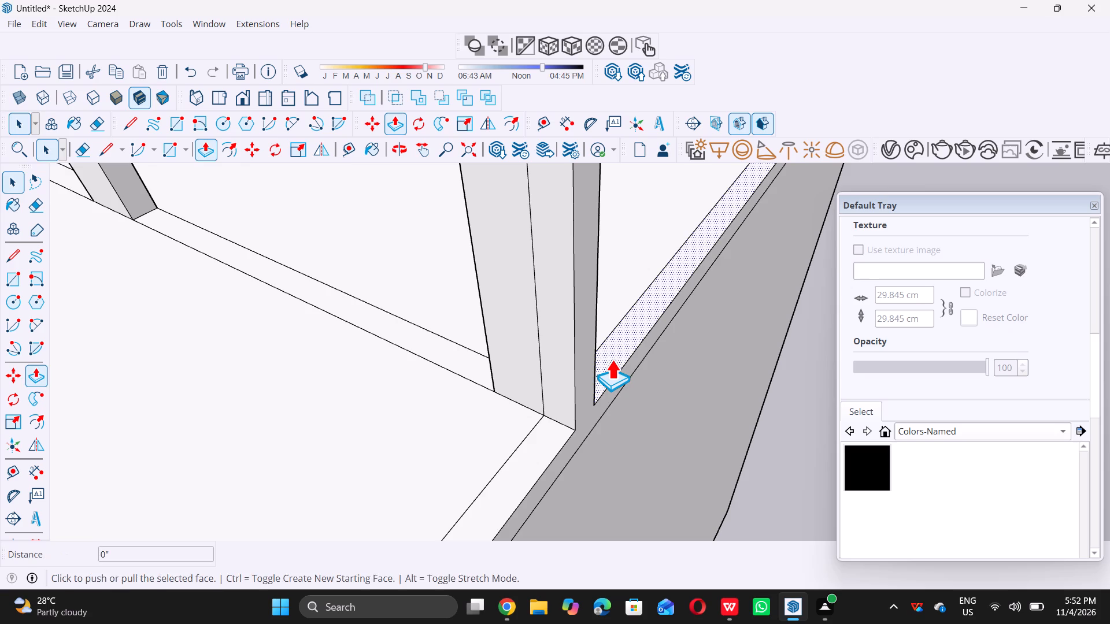
pyautogui.click(615, 352)
pyautogui.scroll(-7, 615, 351)
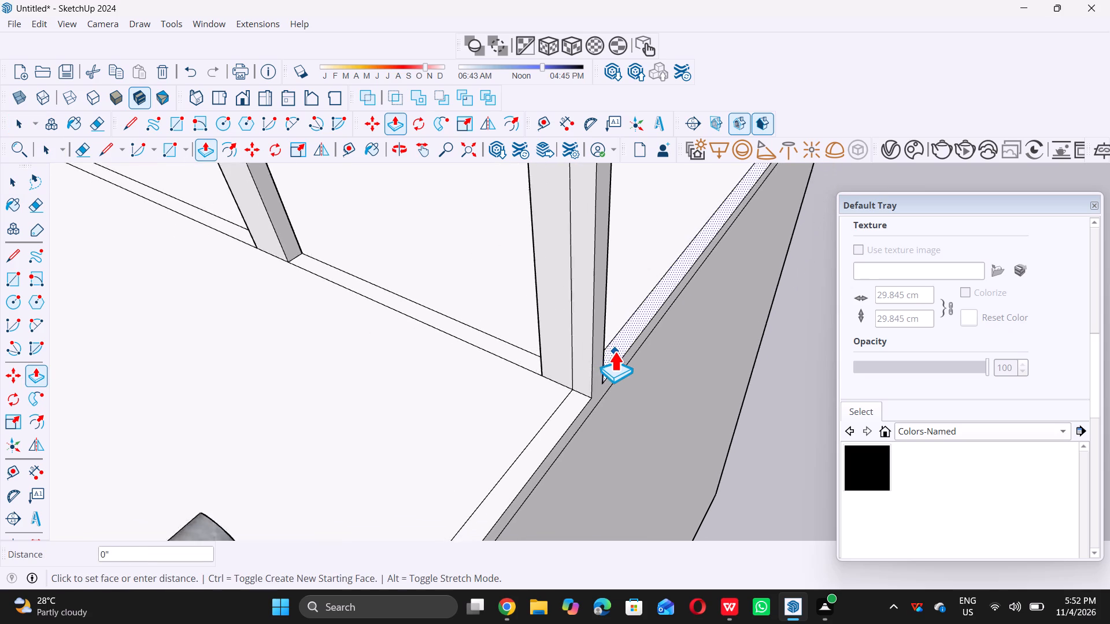
pyautogui.scroll(-6, 615, 351)
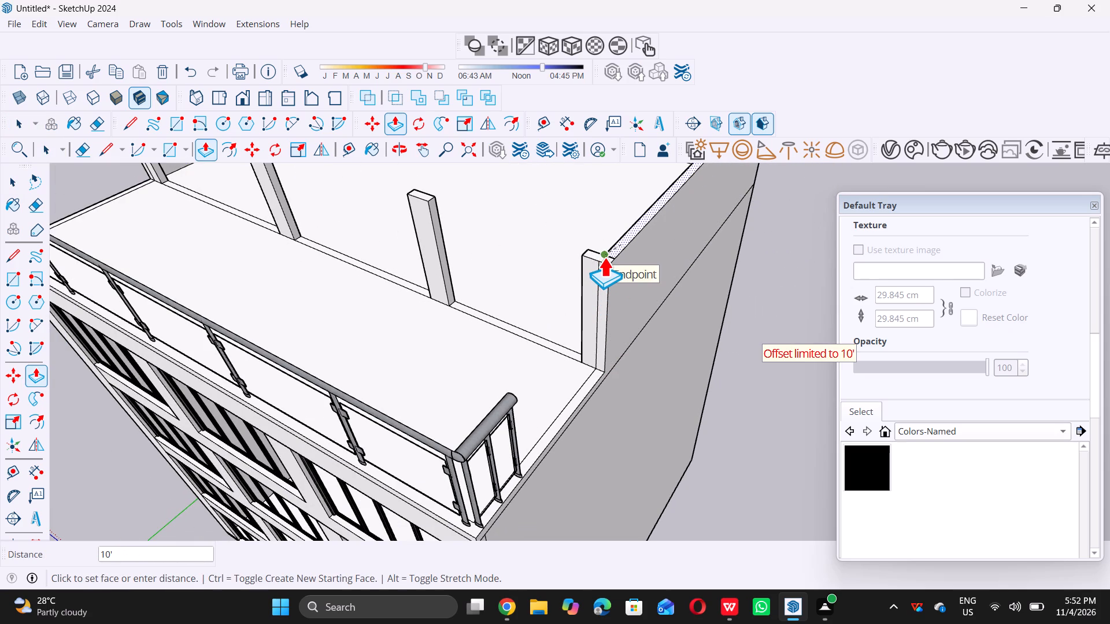
pyautogui.click(604, 257)
pyautogui.press('space')
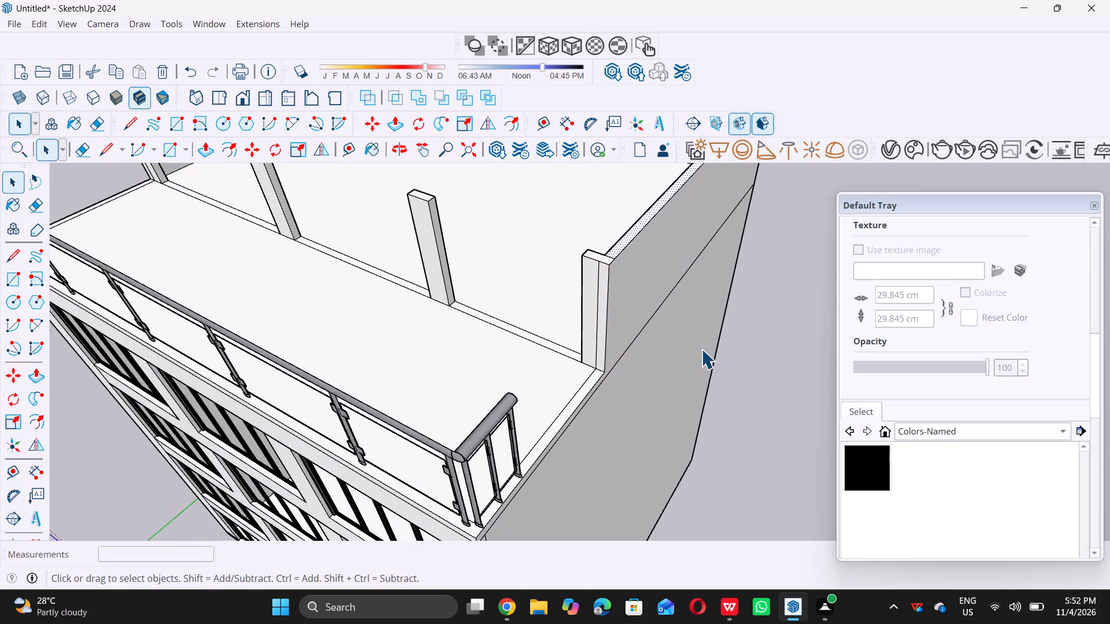
pyautogui.click(744, 379)
pyautogui.scroll(-13, 743, 380)
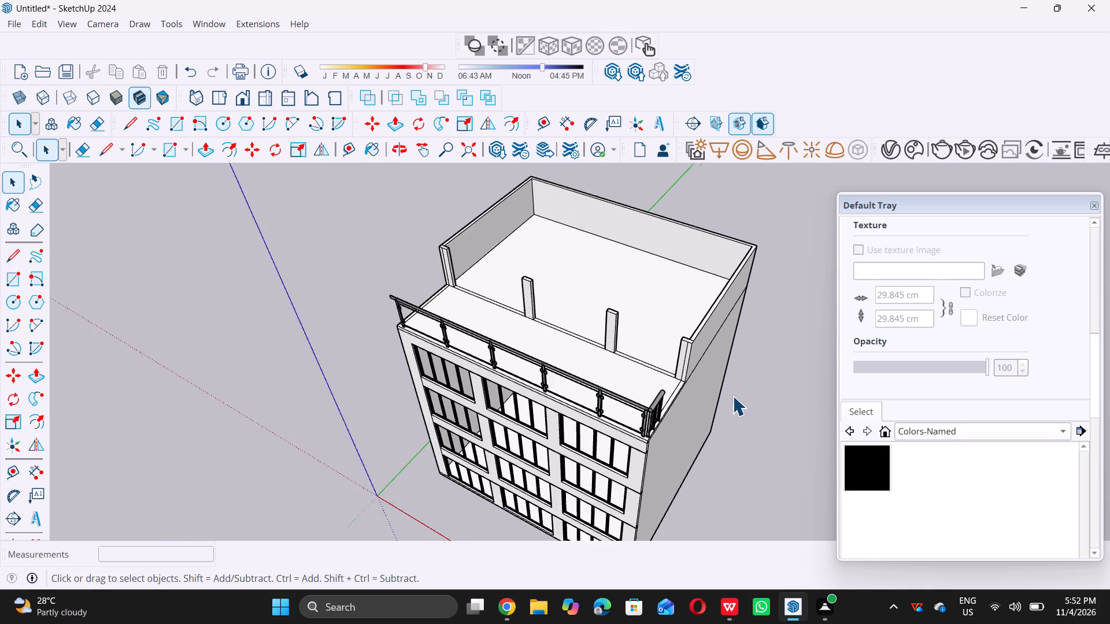
pyautogui.moveTo(565, 404); pyautogui.dragTo(587, 340, button='middle')
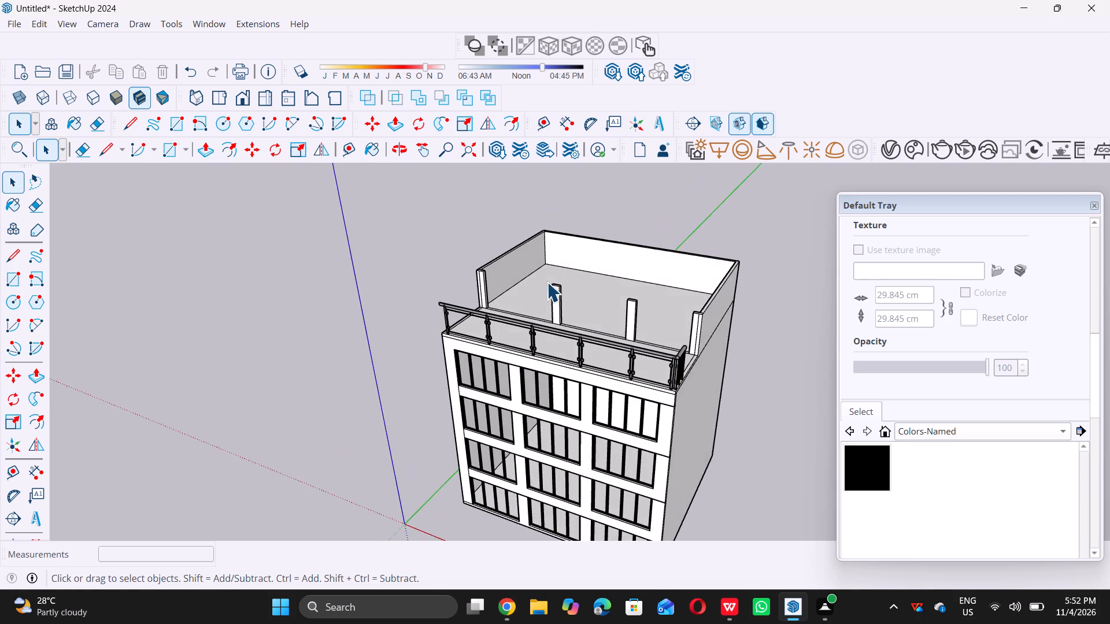
pyautogui.scroll(-4, 547, 282)
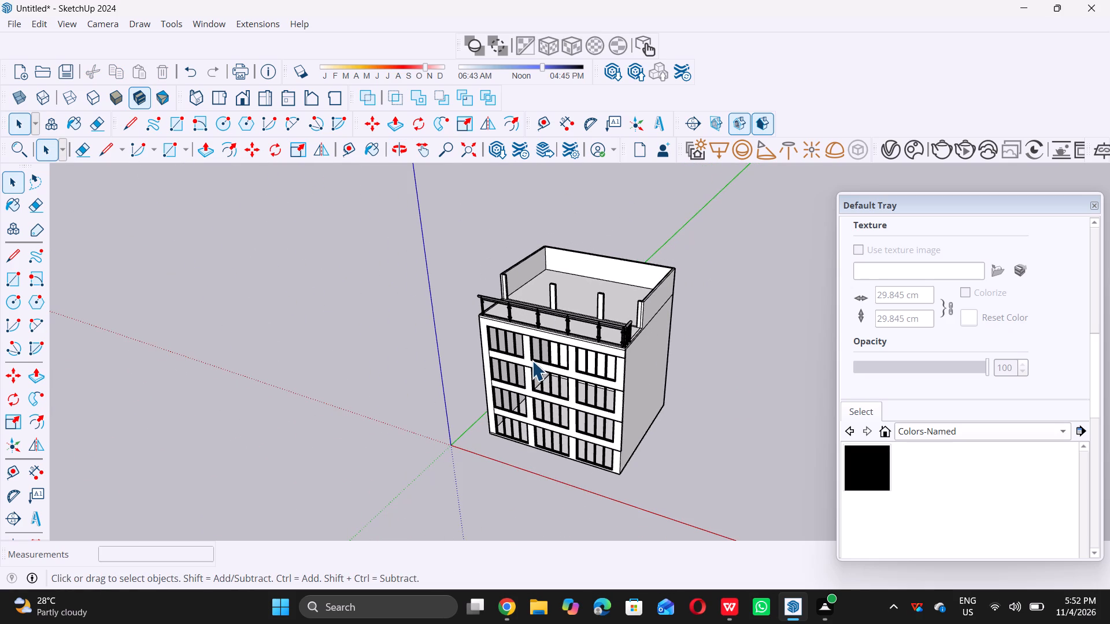
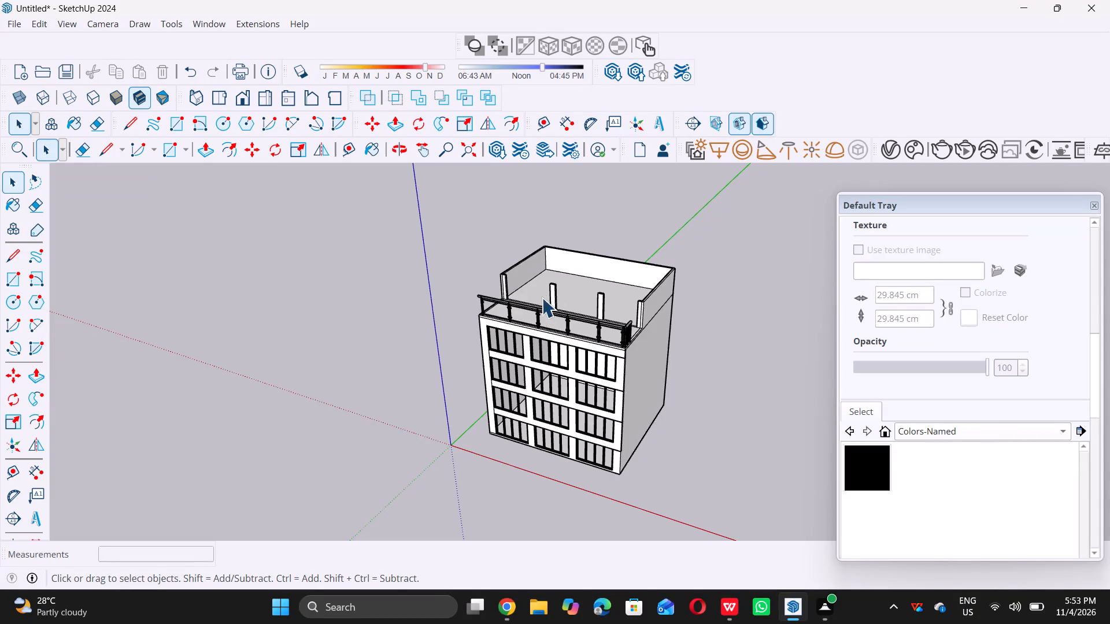
# Copy the window group from the top row's leftmost opening up to the base corner of the top storey's leftmost column.
pyautogui.moveTo(522, 268); pyautogui.dragTo(535, 266, button='middle')
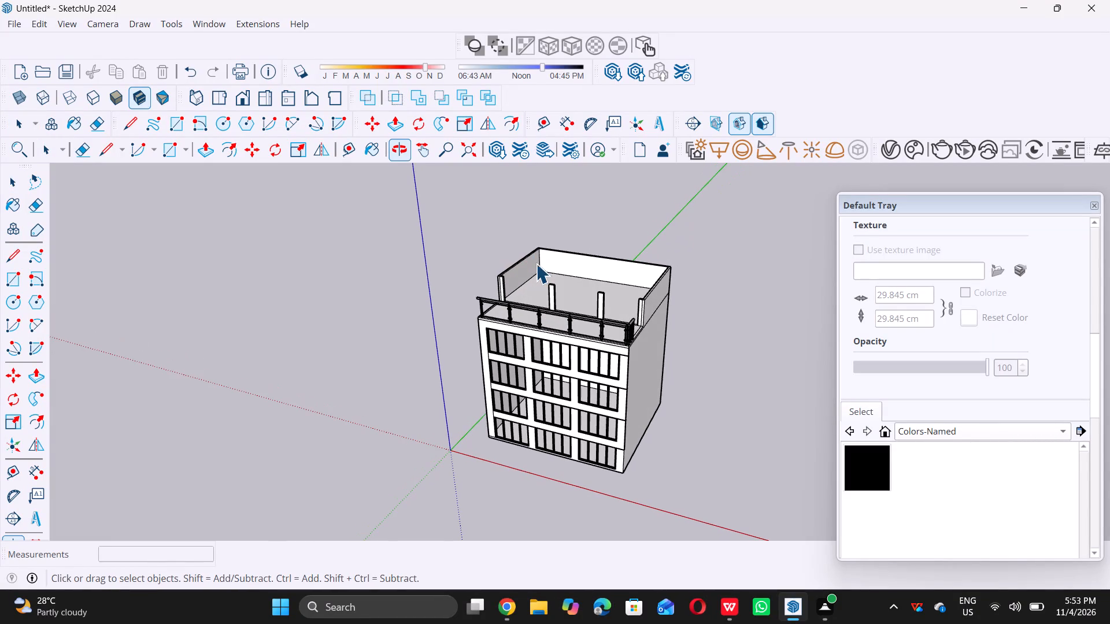
pyautogui.scroll(6, 501, 340)
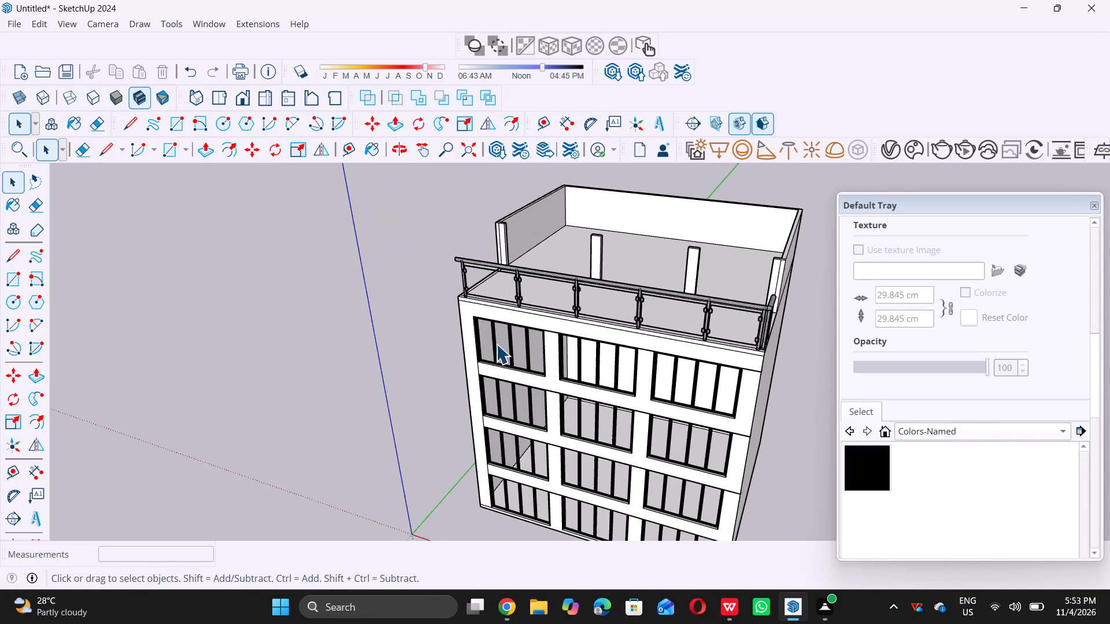
pyautogui.scroll(14, 495, 345)
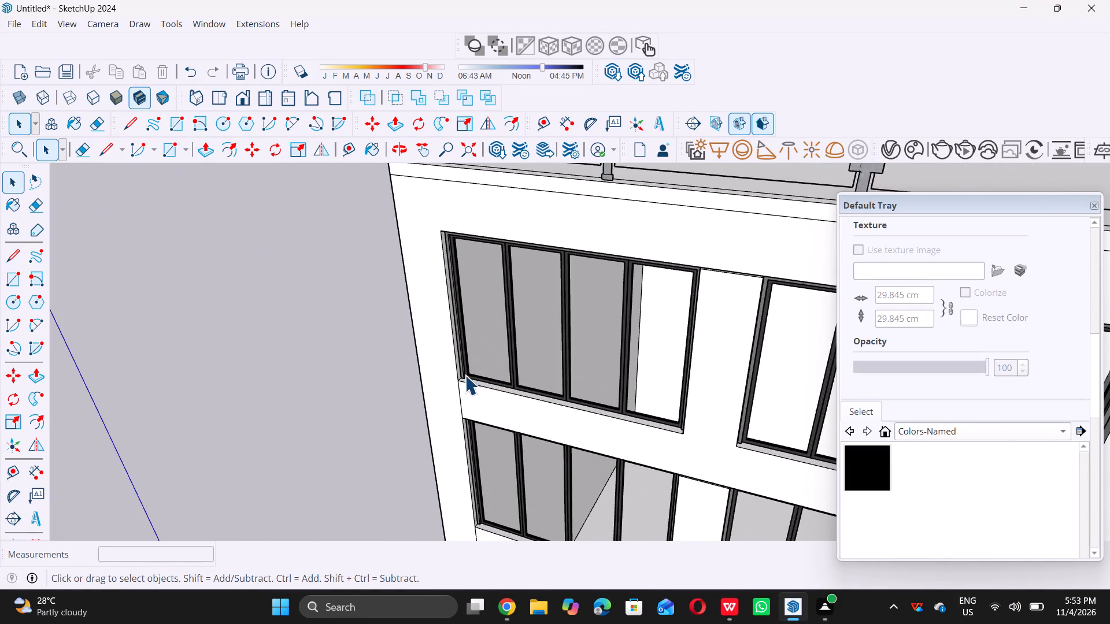
pyautogui.scroll(7, 465, 375)
pyautogui.click(463, 375)
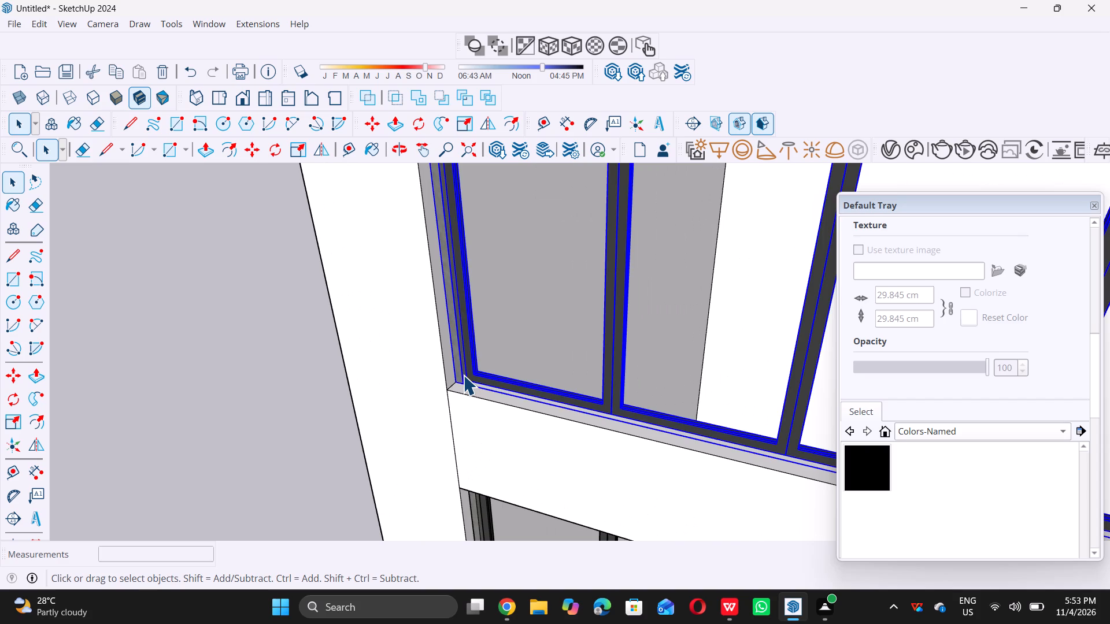
pyautogui.press('m')
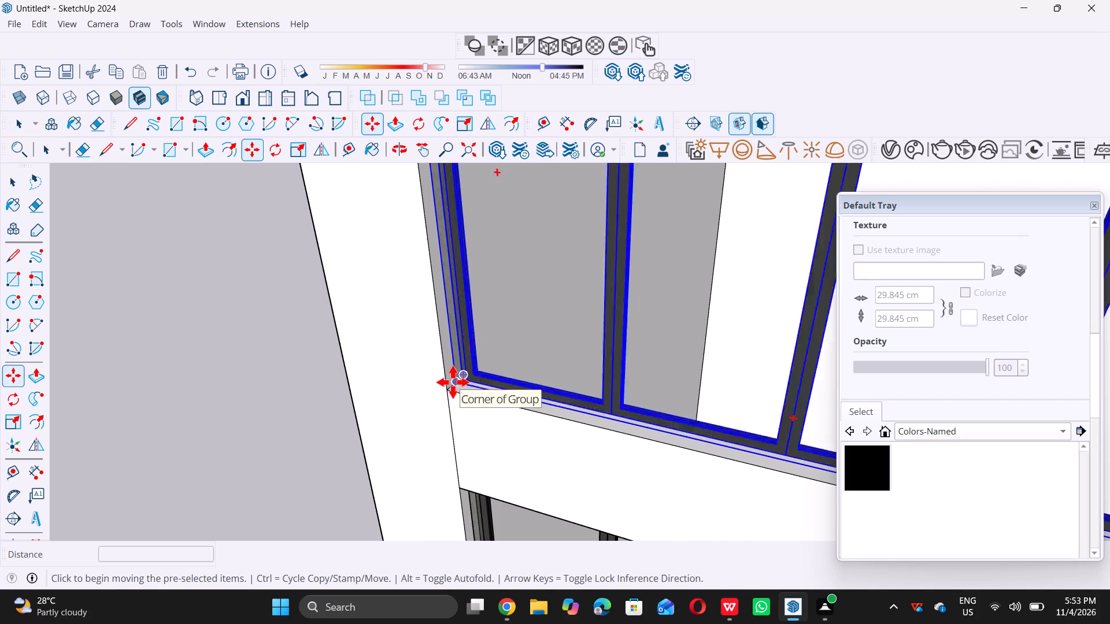
pyautogui.click(452, 382)
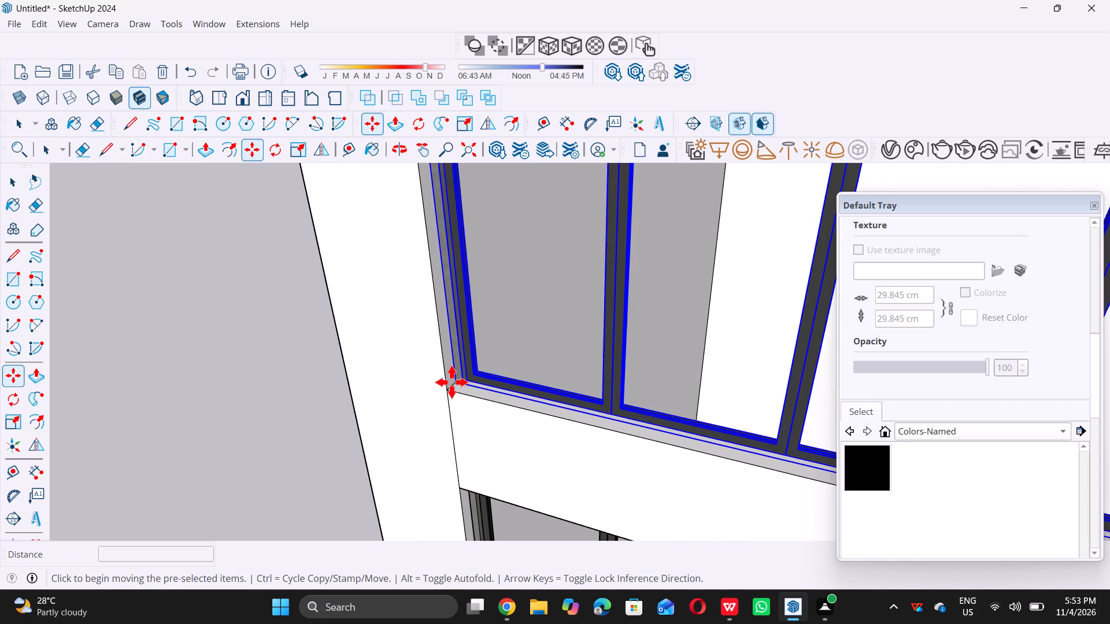
pyautogui.scroll(-4, 542, 370)
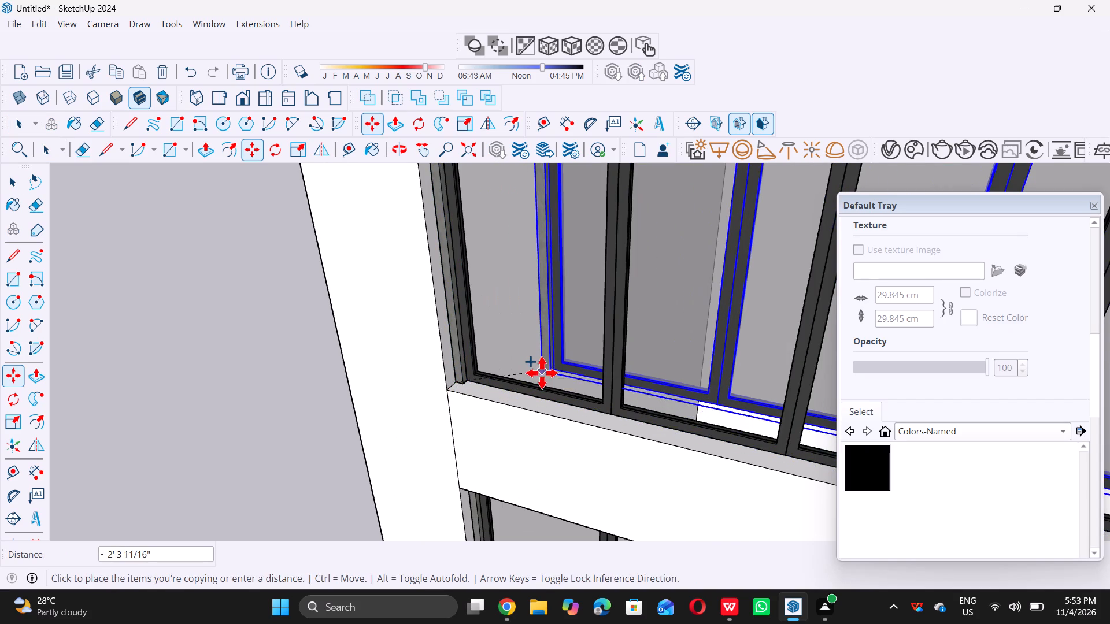
pyautogui.scroll(-20, 542, 373)
pyautogui.scroll(-11, 542, 373)
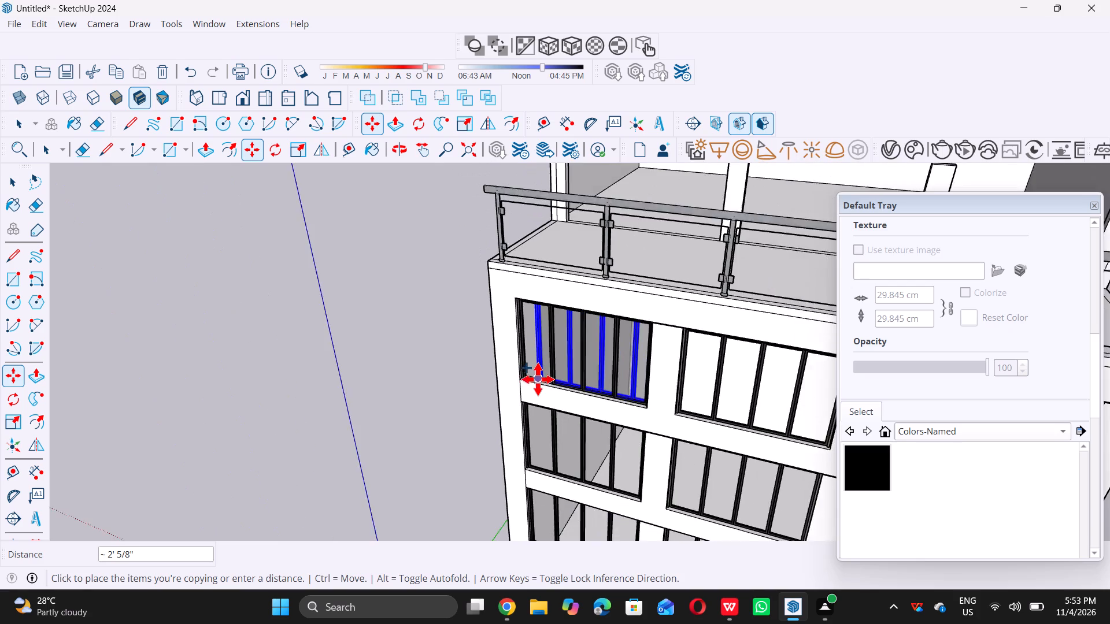
pyautogui.scroll(-4, 538, 379)
pyautogui.moveTo(566, 233); pyautogui.dragTo(572, 278, button='middle')
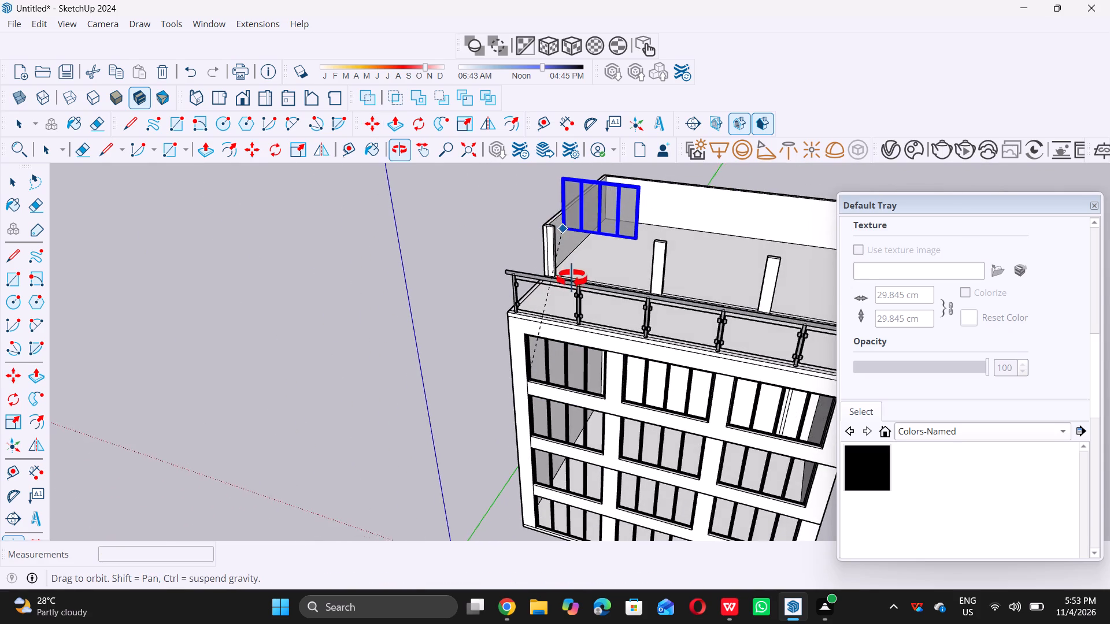
pyautogui.moveTo(572, 278); pyautogui.dragTo(570, 289, button='middle')
pyautogui.scroll(11, 575, 263)
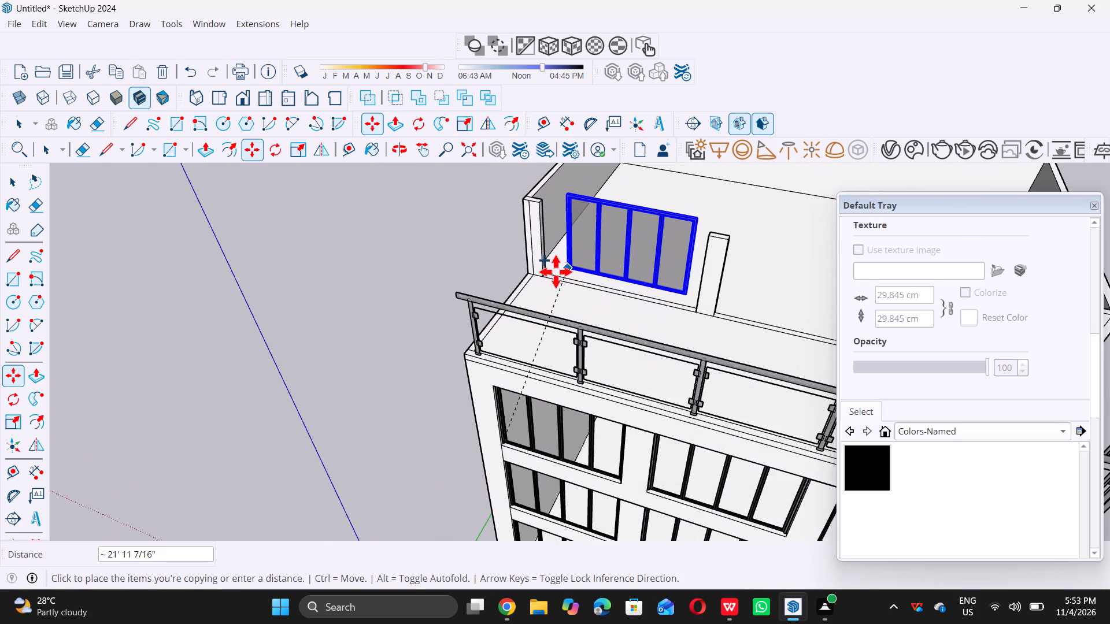
pyautogui.scroll(19, 556, 272)
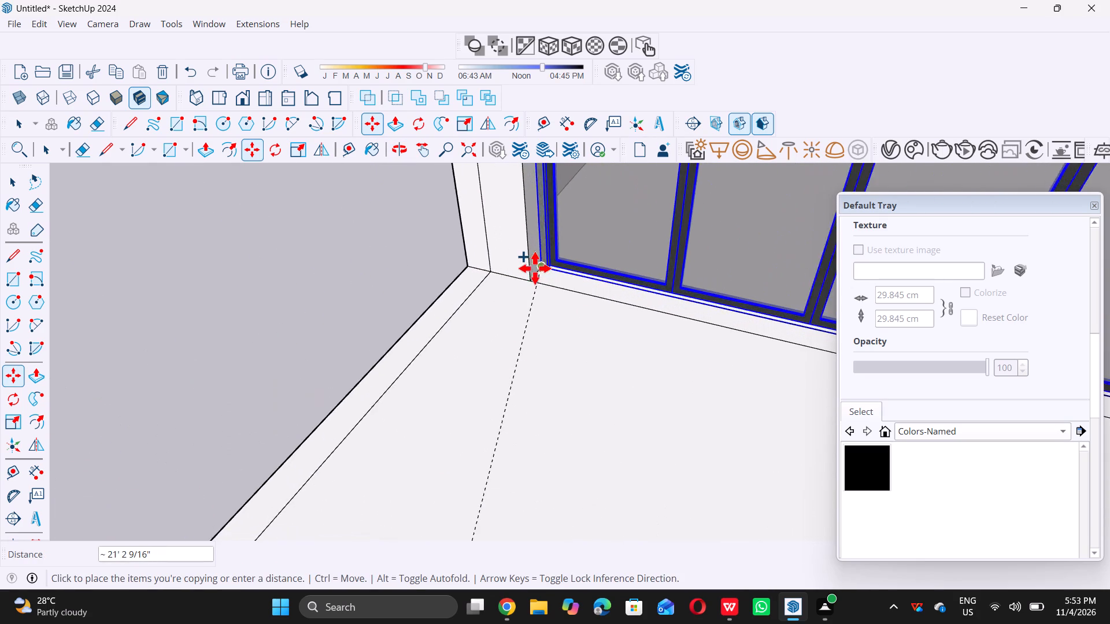
pyautogui.scroll(13, 534, 270)
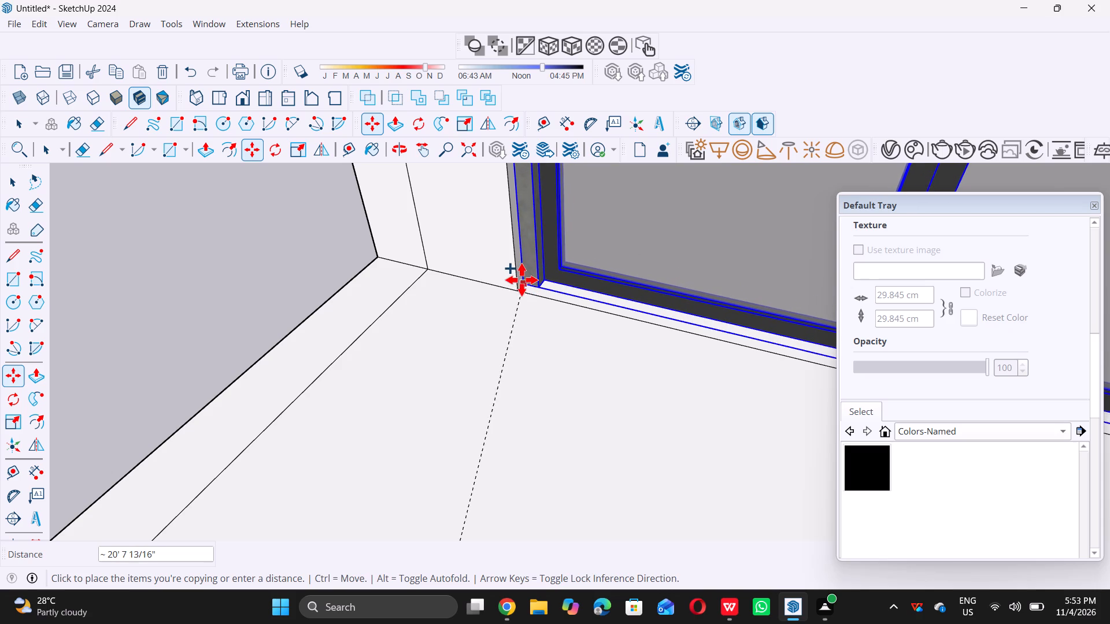
pyautogui.click(517, 288)
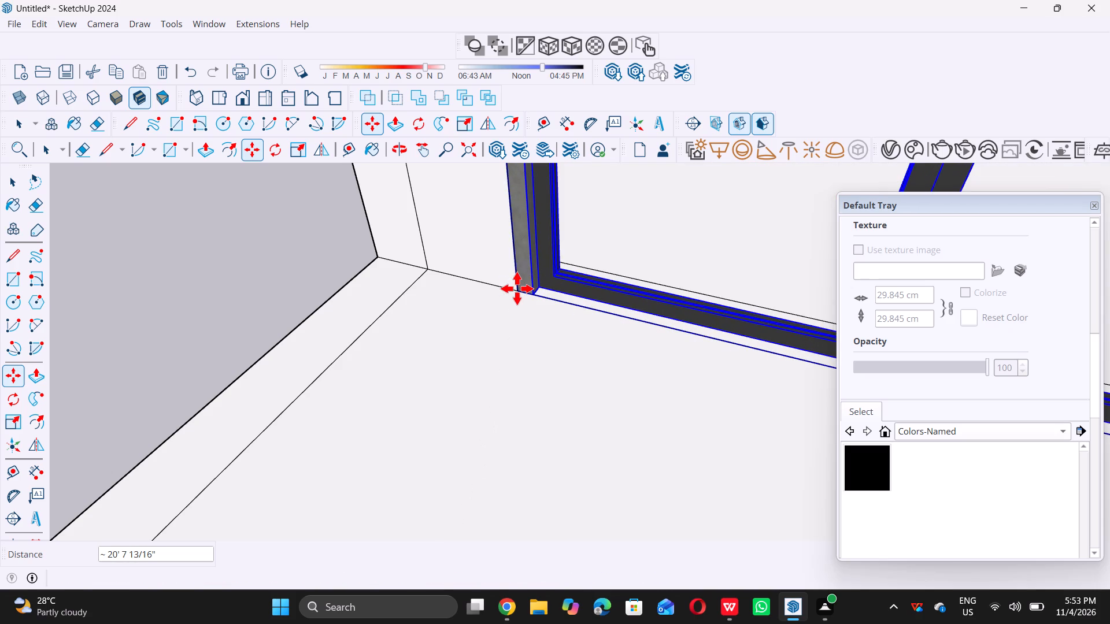
# Move the copied window 4 1/2" inward from the column's front corner to the midpoint of its side base edge.
pyautogui.scroll(6, 517, 289)
pyautogui.click(517, 290)
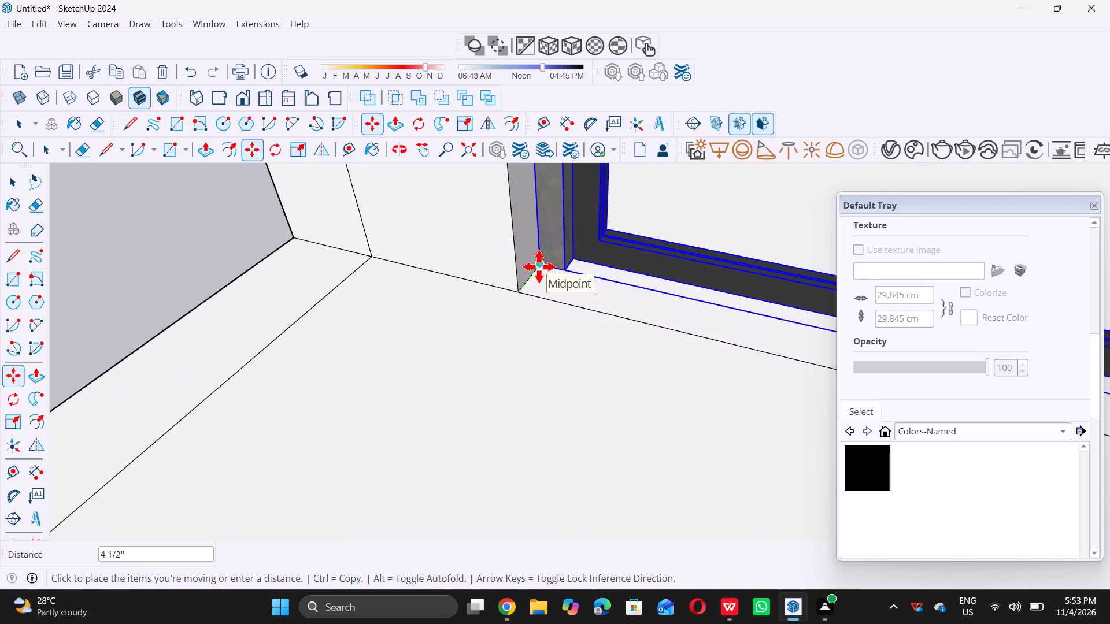
pyautogui.click(539, 266)
pyautogui.scroll(-9, 539, 269)
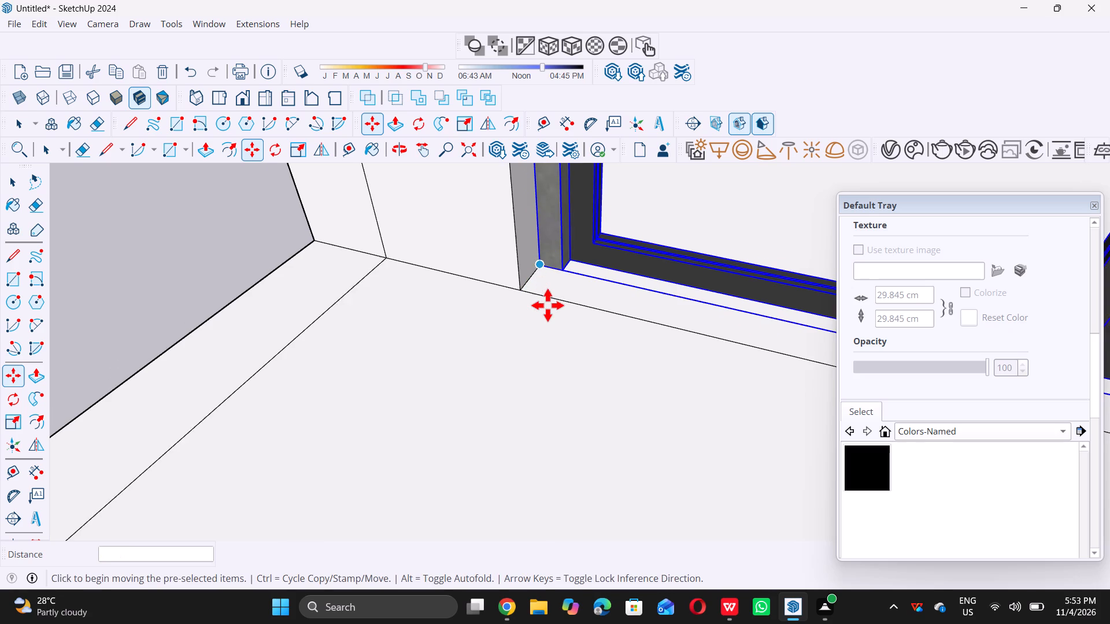
pyautogui.scroll(-20, 547, 305)
pyautogui.scroll(-9, 547, 305)
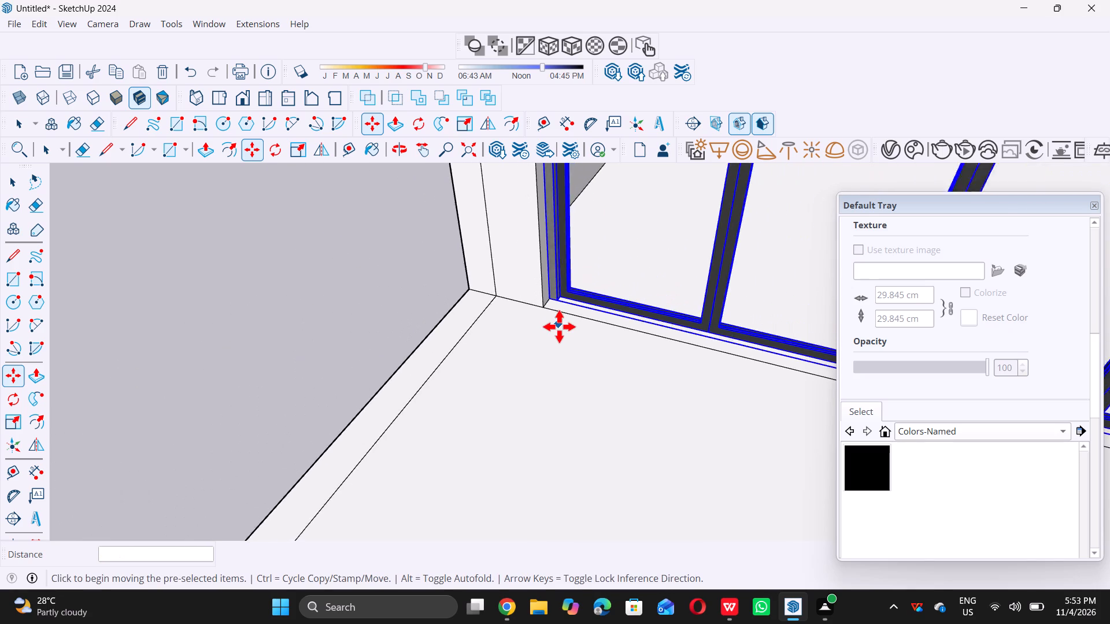
pyautogui.scroll(-12, 559, 326)
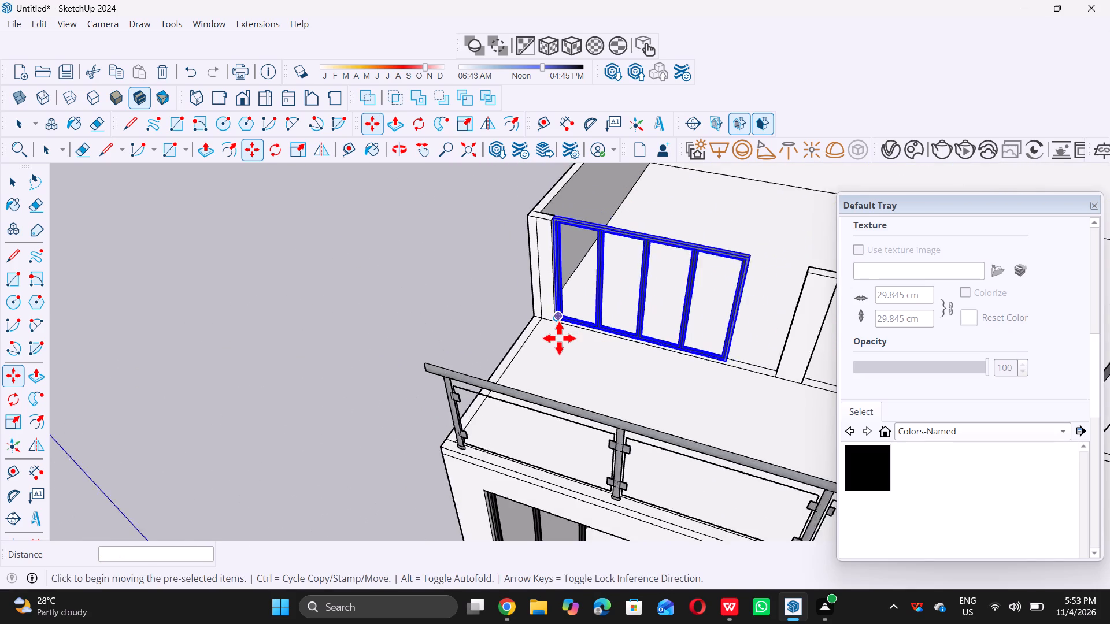
pyautogui.press('space')
# Scale the copied window along the green axis by about 1.27 so it spans to the second column.
pyautogui.scroll(-4, 593, 326)
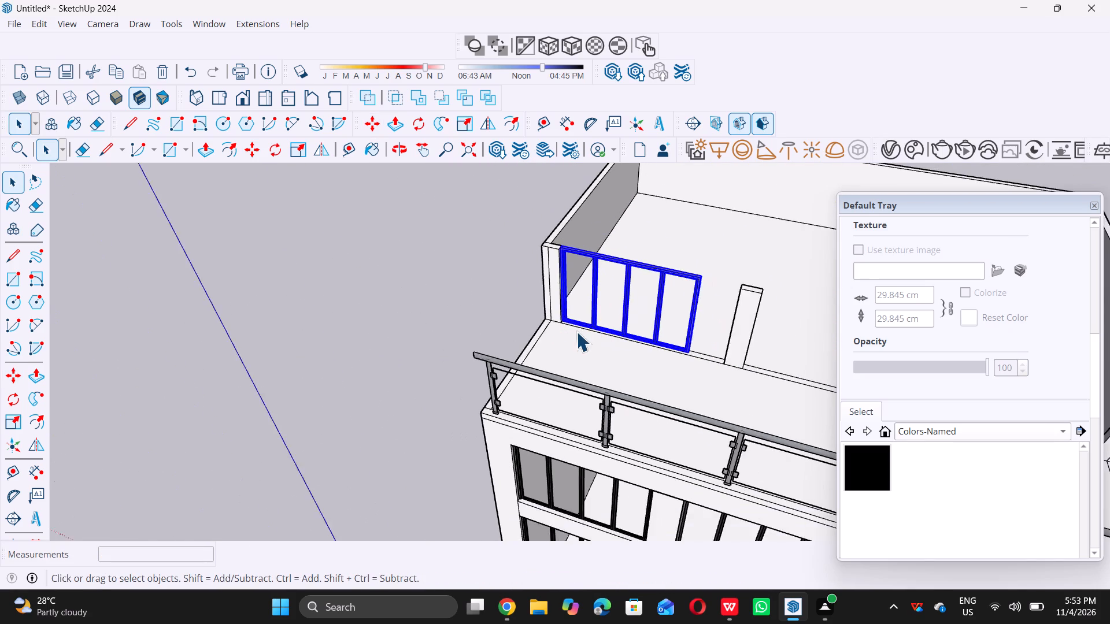
pyautogui.scroll(3, 721, 339)
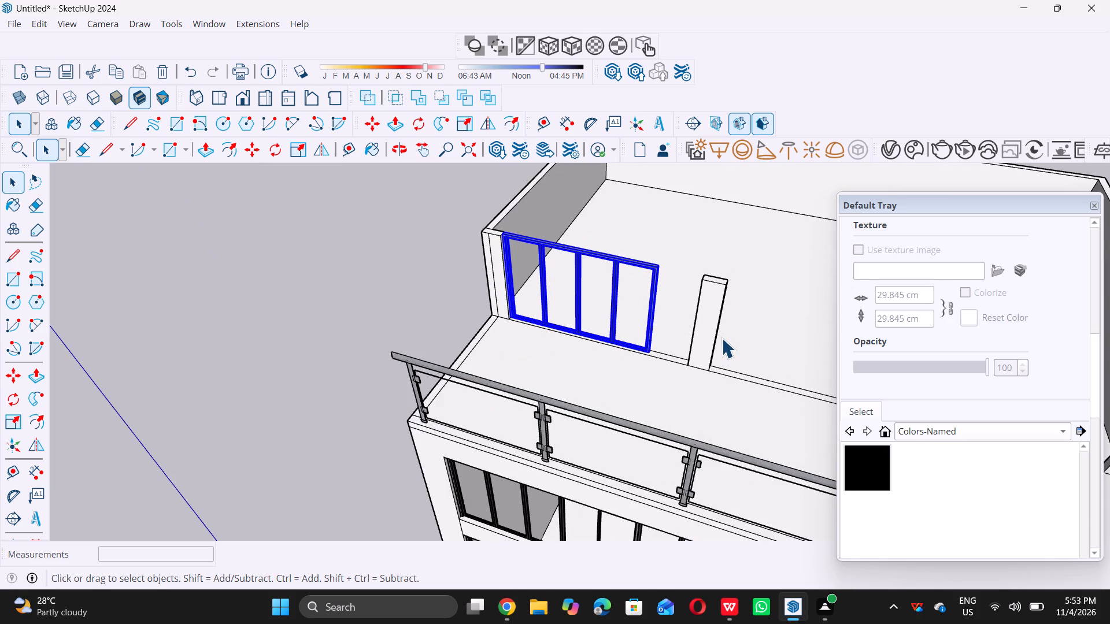
pyautogui.press('s')
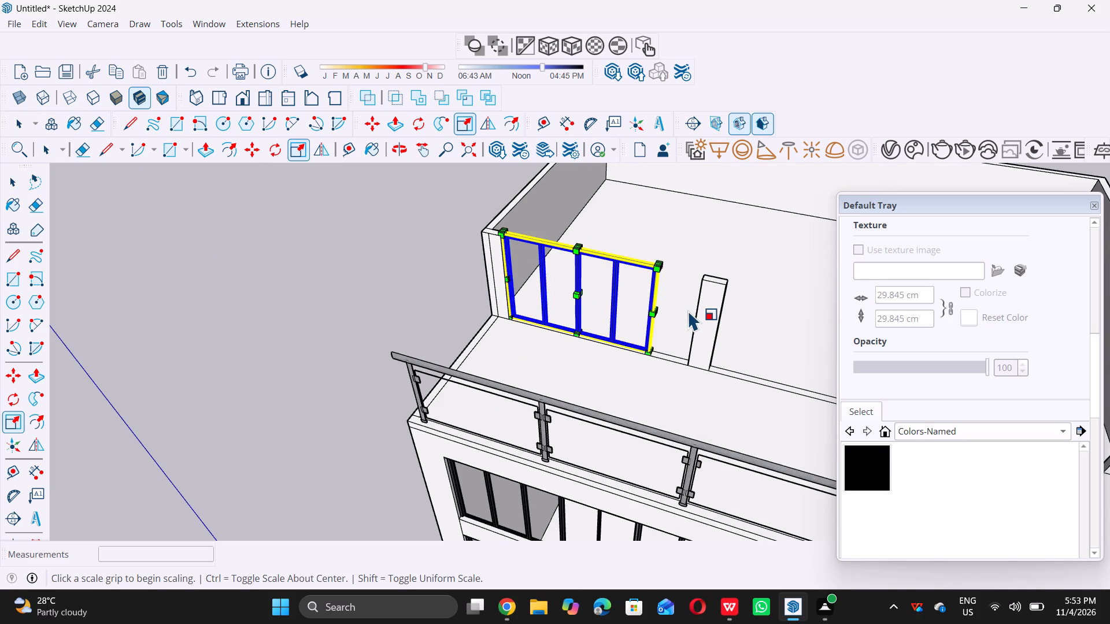
pyautogui.scroll(7, 689, 310)
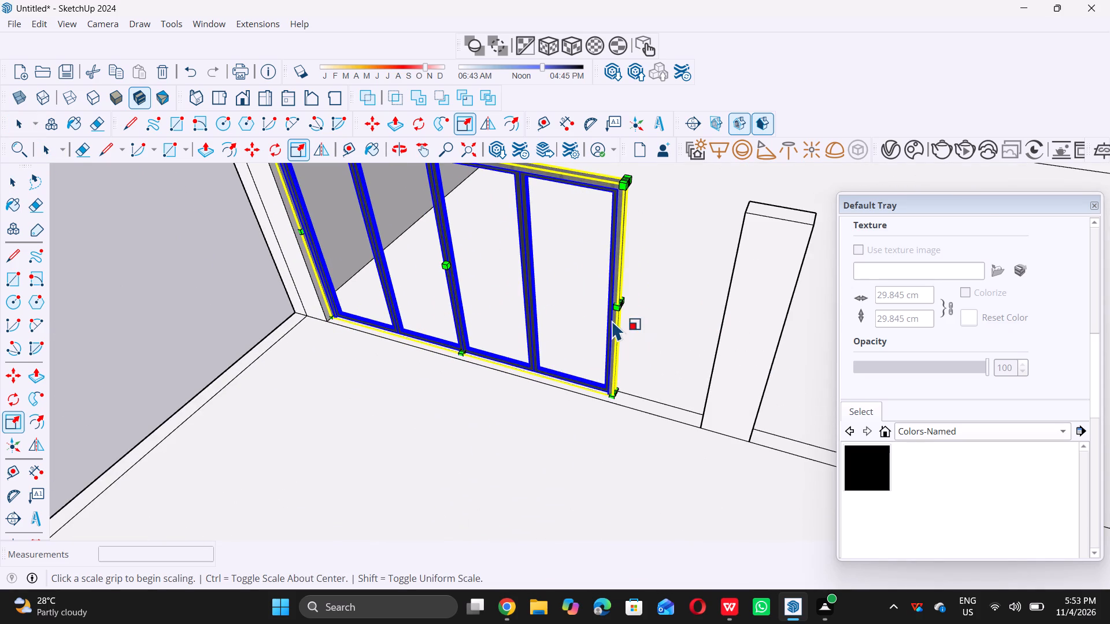
pyautogui.scroll(2, 616, 299)
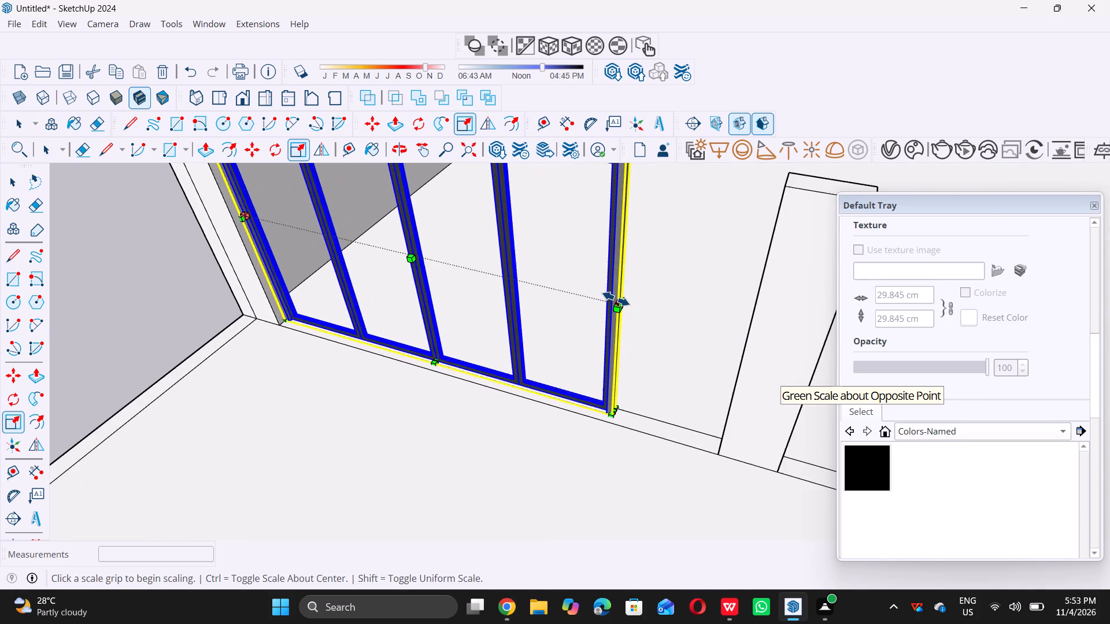
pyautogui.scroll(5, 616, 299)
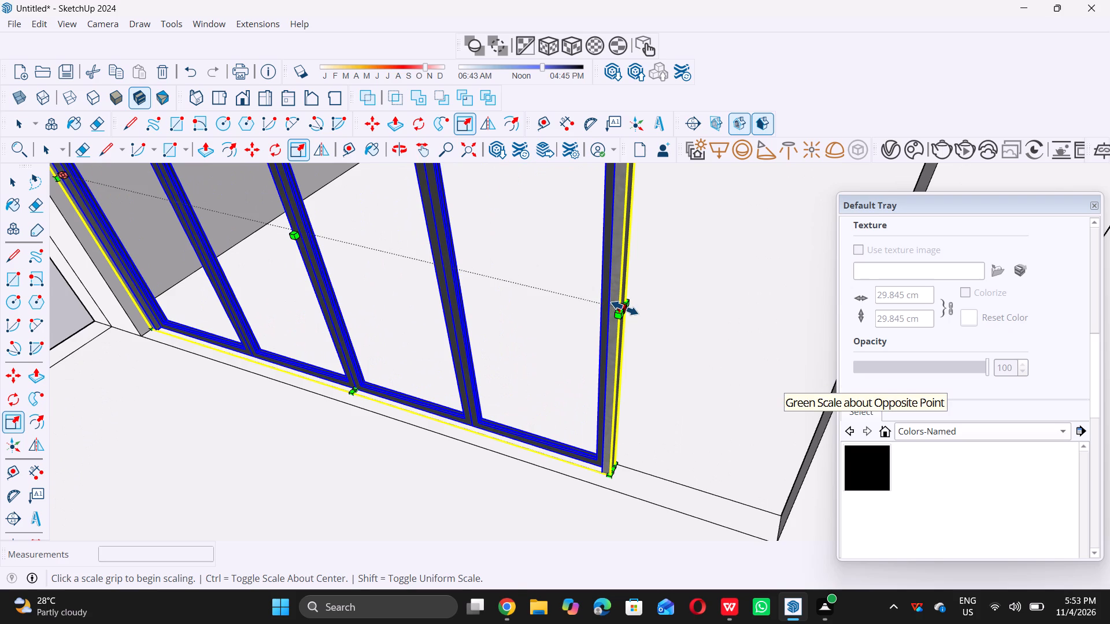
pyautogui.click(625, 308)
pyautogui.scroll(-4, 625, 308)
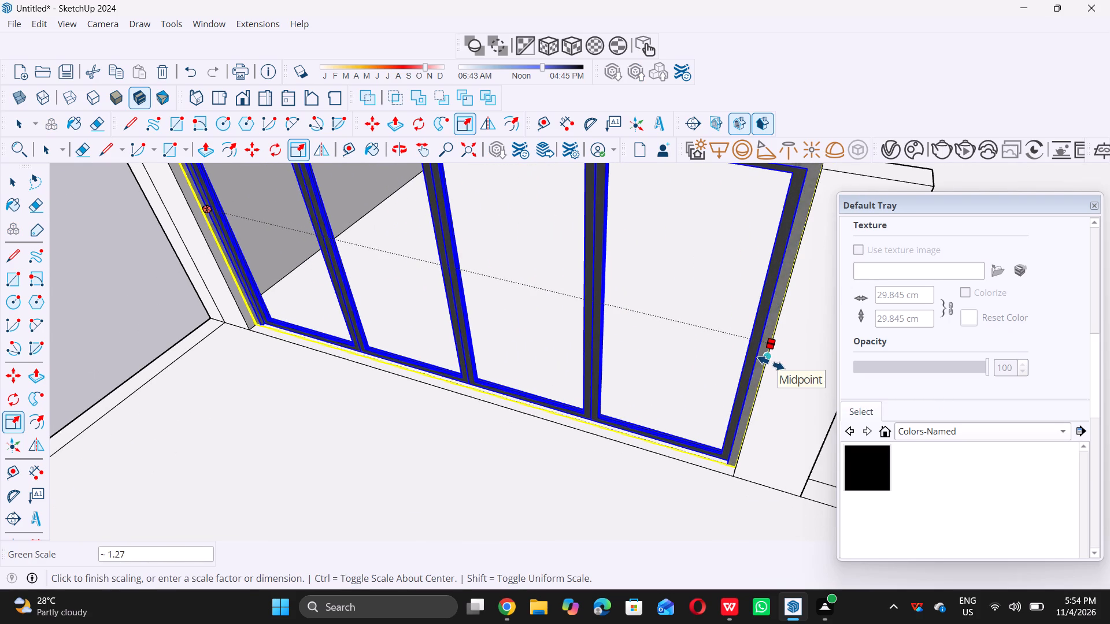
pyautogui.click(771, 363)
pyautogui.press('space')
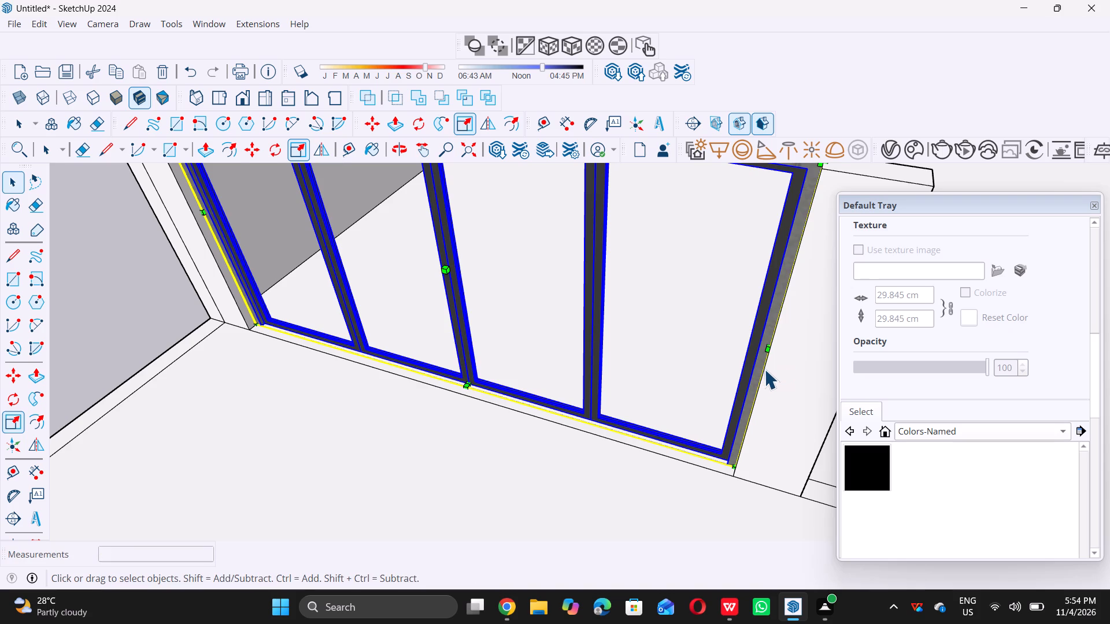
# Copy the widened window 21' along the wall strip into the second bay, starting at the second column's far base corner.
pyautogui.scroll(-11, 764, 370)
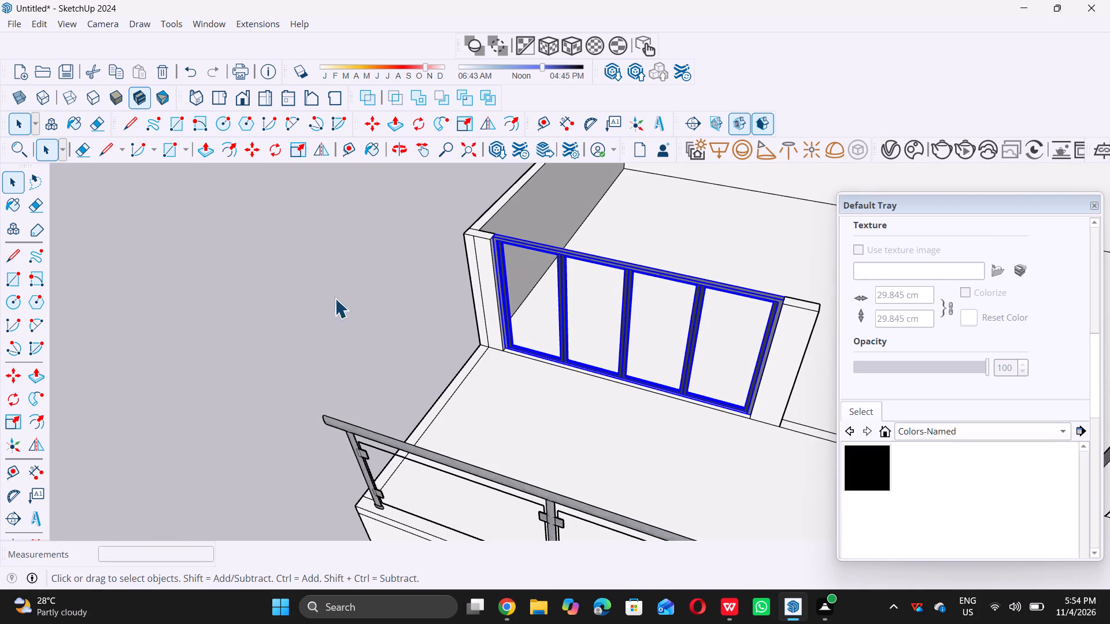
pyautogui.scroll(6, 439, 356)
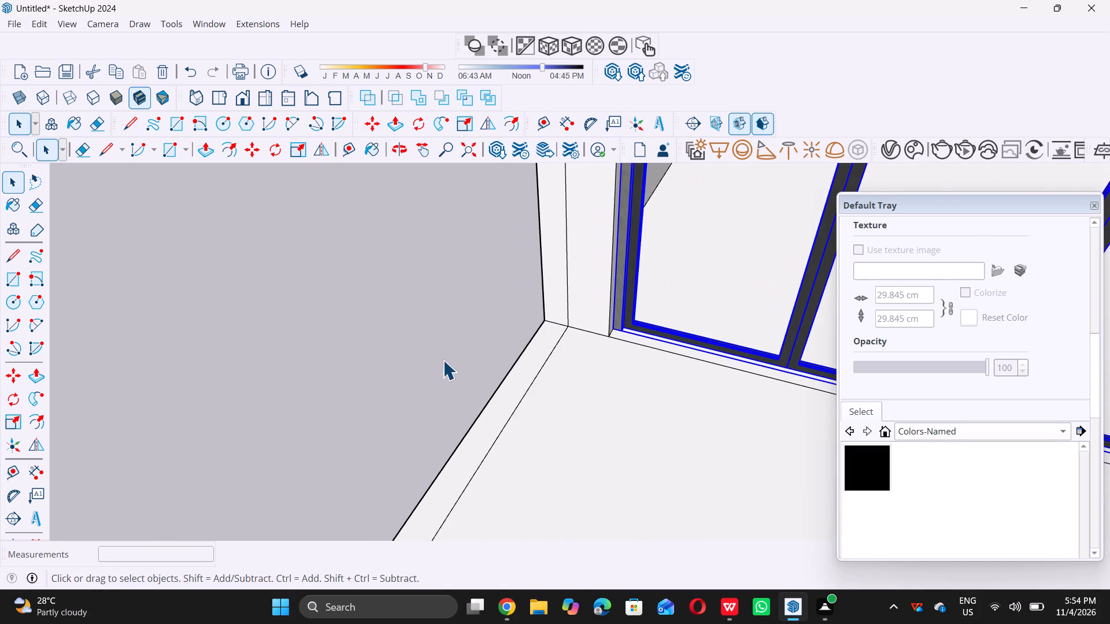
pyautogui.press('m')
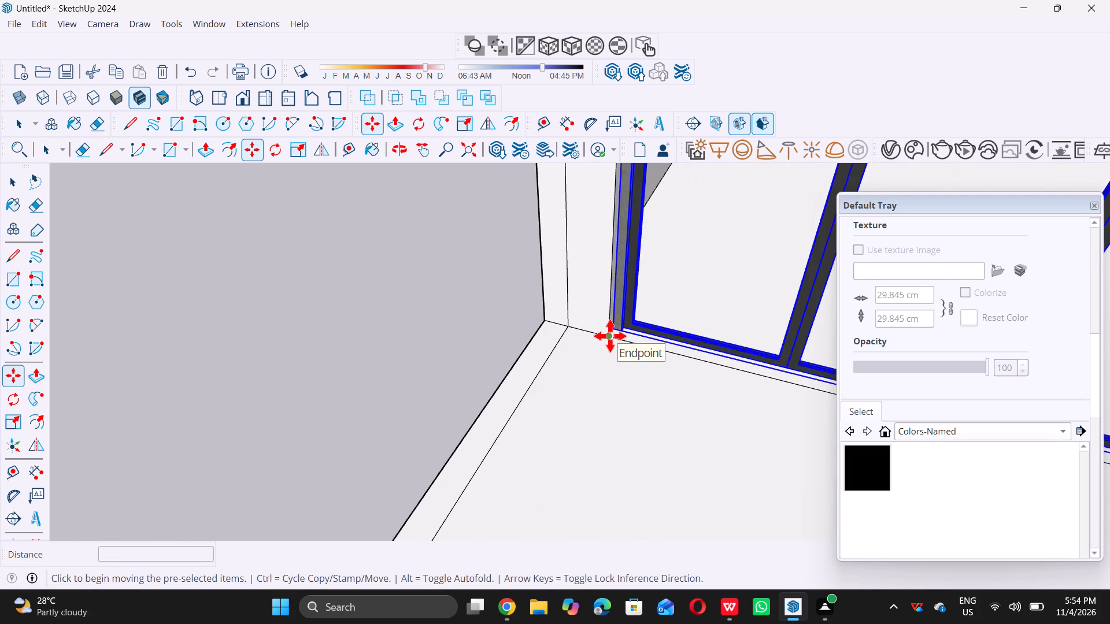
pyautogui.click(610, 336)
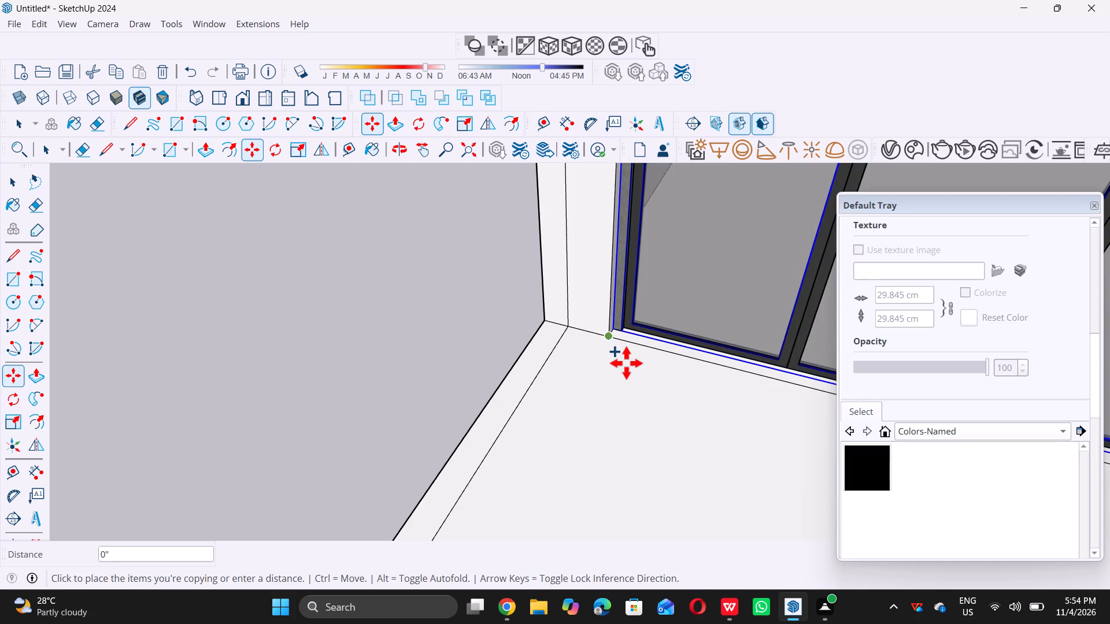
pyautogui.scroll(-14, 620, 362)
pyautogui.scroll(-3, 550, 362)
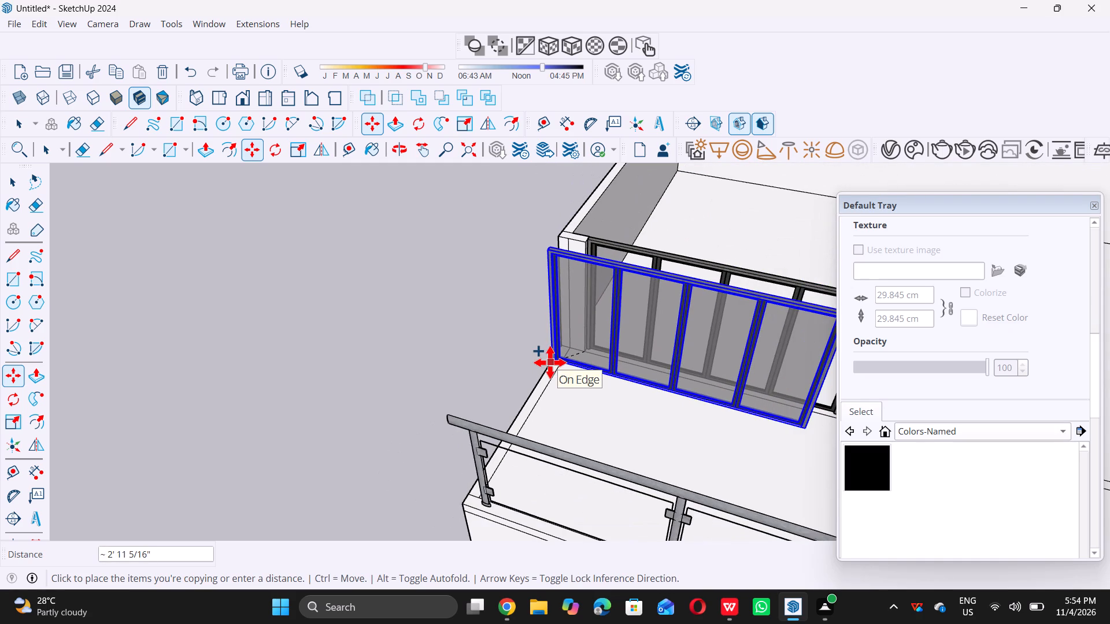
pyautogui.scroll(-13, 550, 362)
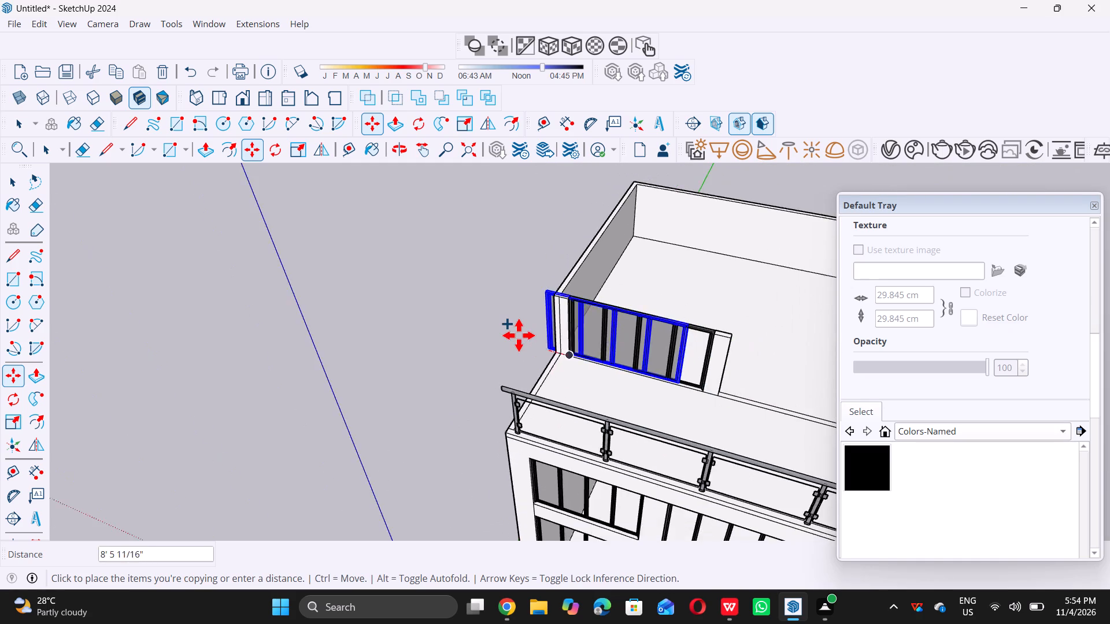
pyautogui.scroll(-5, 518, 335)
pyautogui.moveTo(676, 385); pyautogui.dragTo(655, 395, button='middle')
pyautogui.middleClick(655, 395)
pyautogui.scroll(6, 617, 373)
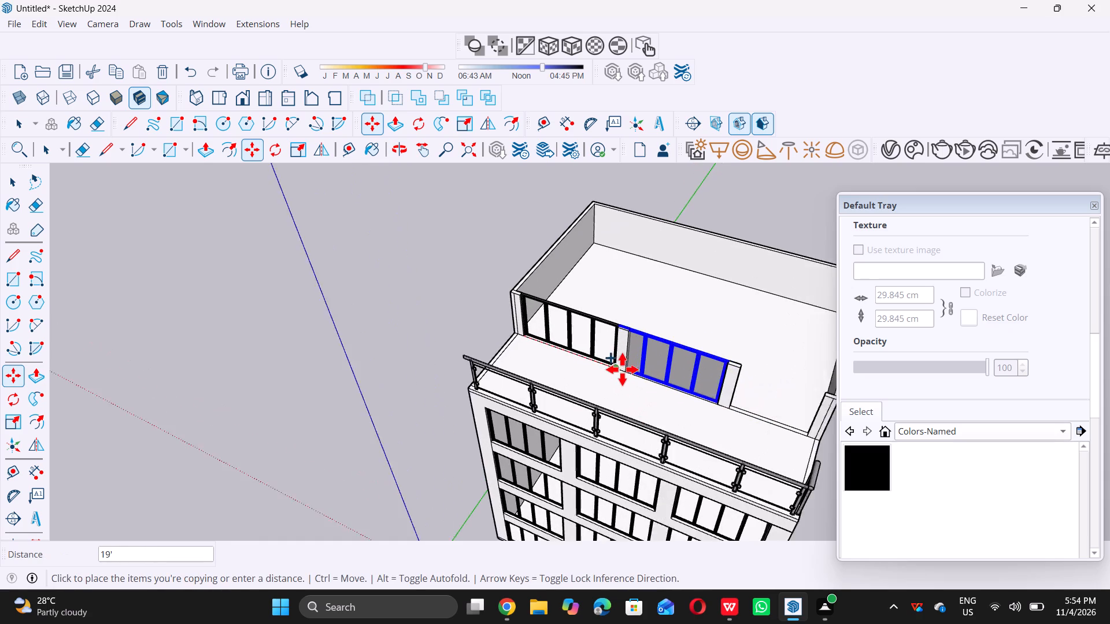
pyautogui.scroll(13, 632, 374)
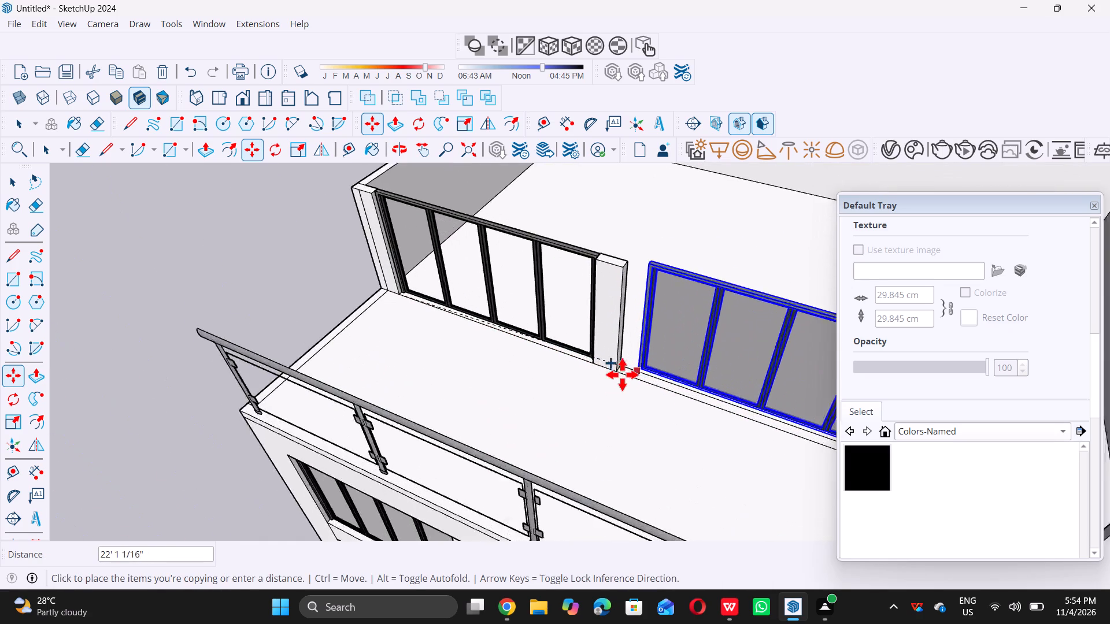
pyautogui.scroll(17, 622, 374)
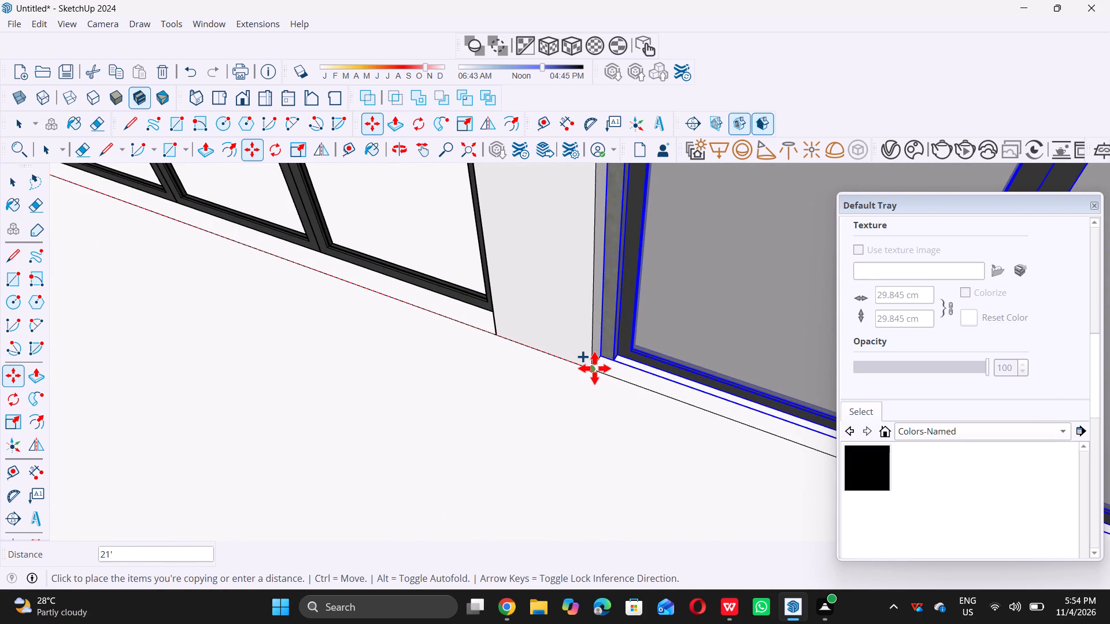
pyautogui.click(591, 371)
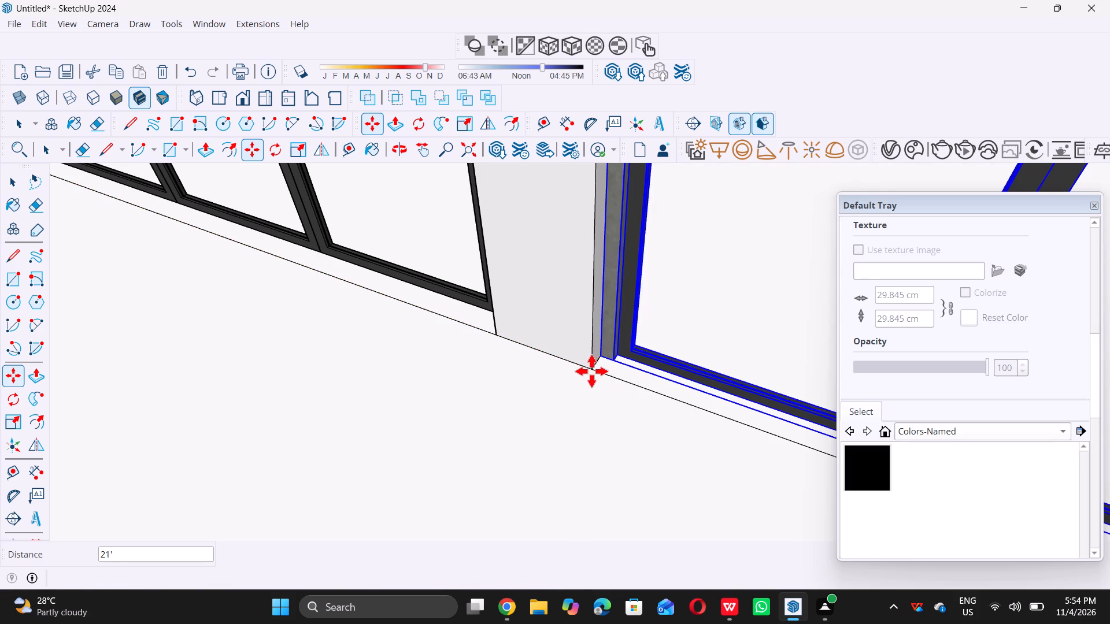
# Scale the second-bay window down uniformly about its opposite corner so it fits clear of the third column.
pyautogui.scroll(-20, 591, 371)
pyautogui.scroll(-4, 591, 371)
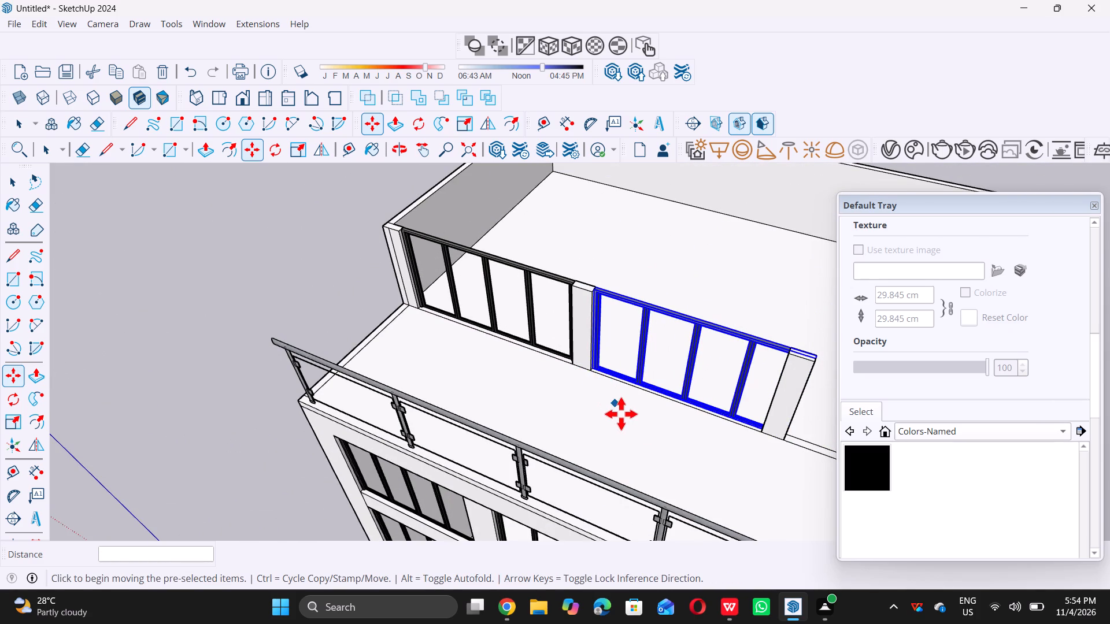
pyautogui.press('space')
pyautogui.scroll(-9, 617, 355)
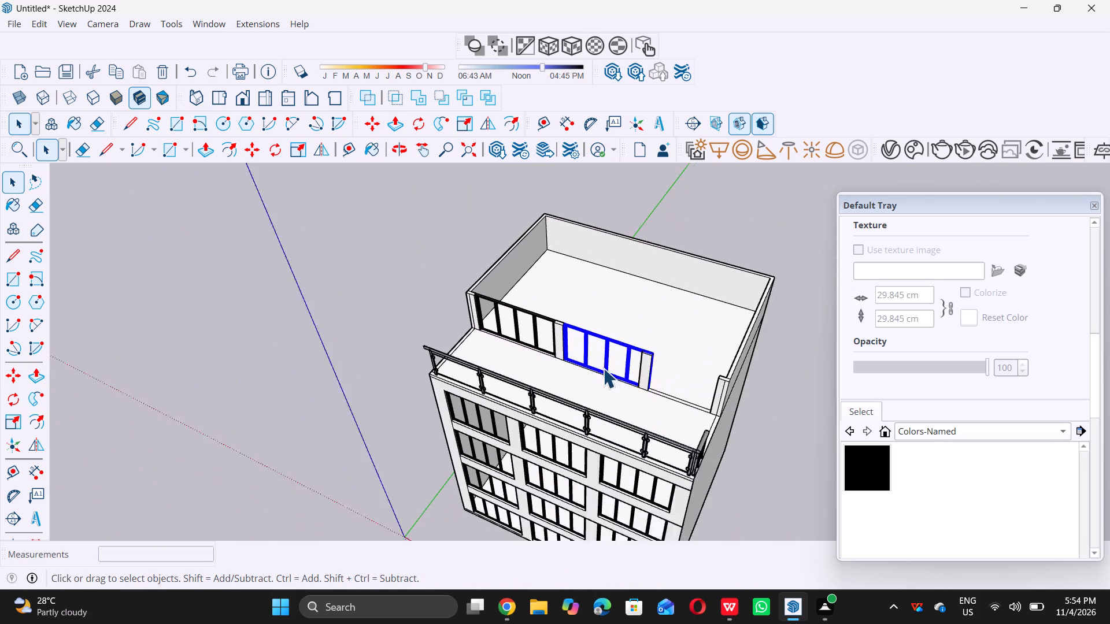
pyautogui.moveTo(604, 379); pyautogui.dragTo(632, 339, button='middle')
pyautogui.middleClick(632, 339)
pyautogui.moveTo(645, 330); pyautogui.dragTo(651, 327, button='middle')
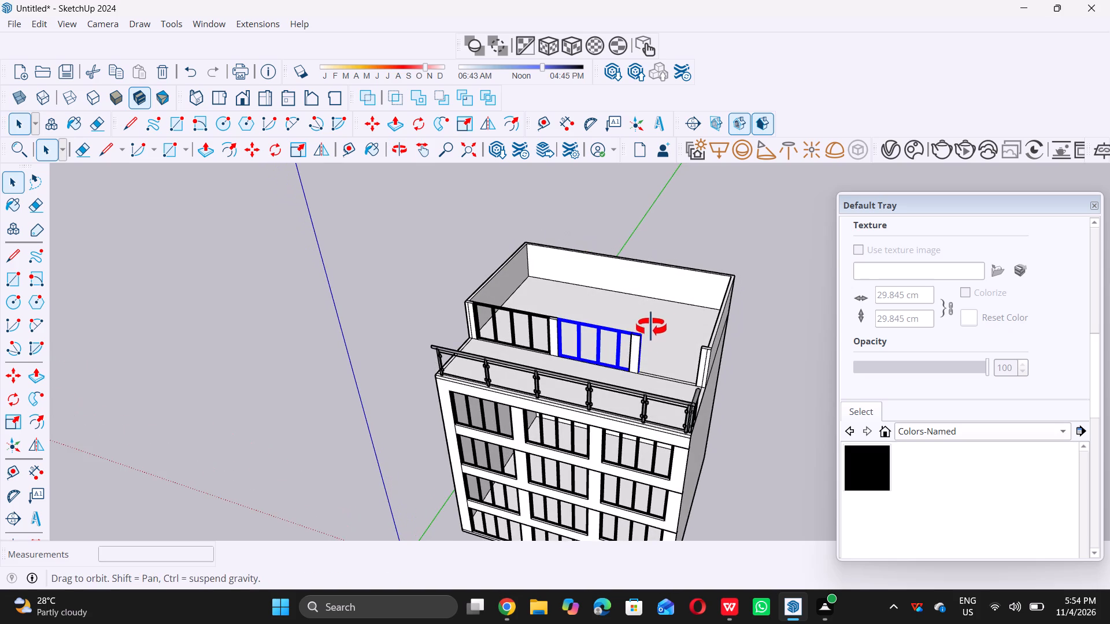
pyautogui.moveTo(651, 327); pyautogui.dragTo(680, 314, button='middle')
pyautogui.middleClick(680, 314)
pyautogui.scroll(4, 634, 347)
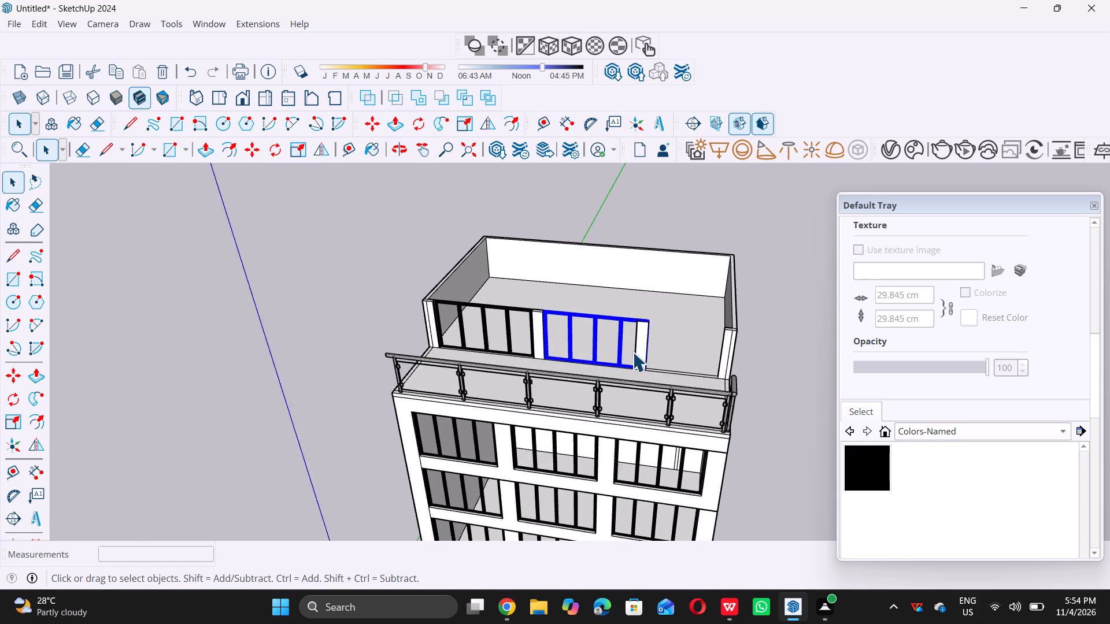
pyautogui.scroll(2, 632, 352)
pyautogui.press('s')
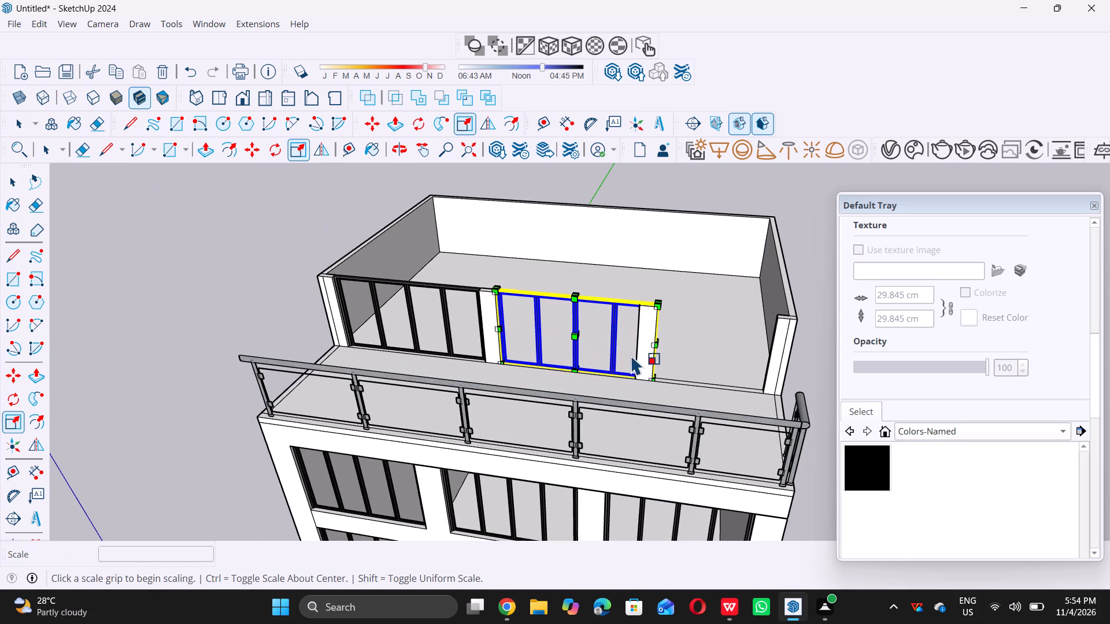
pyautogui.click(653, 309)
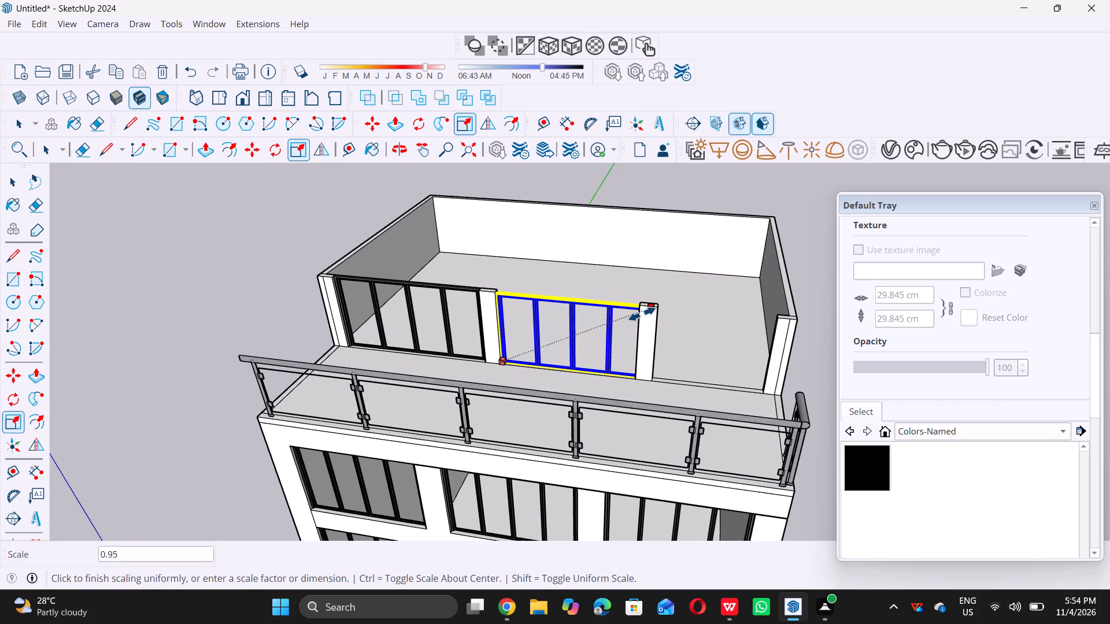
pyautogui.click(612, 321)
# Scale the reduced second-bay window along the green axis by about 1.24 so it reaches the third column.
pyautogui.moveTo(613, 349); pyautogui.dragTo(604, 372, button='middle')
pyautogui.scroll(1, 613, 350)
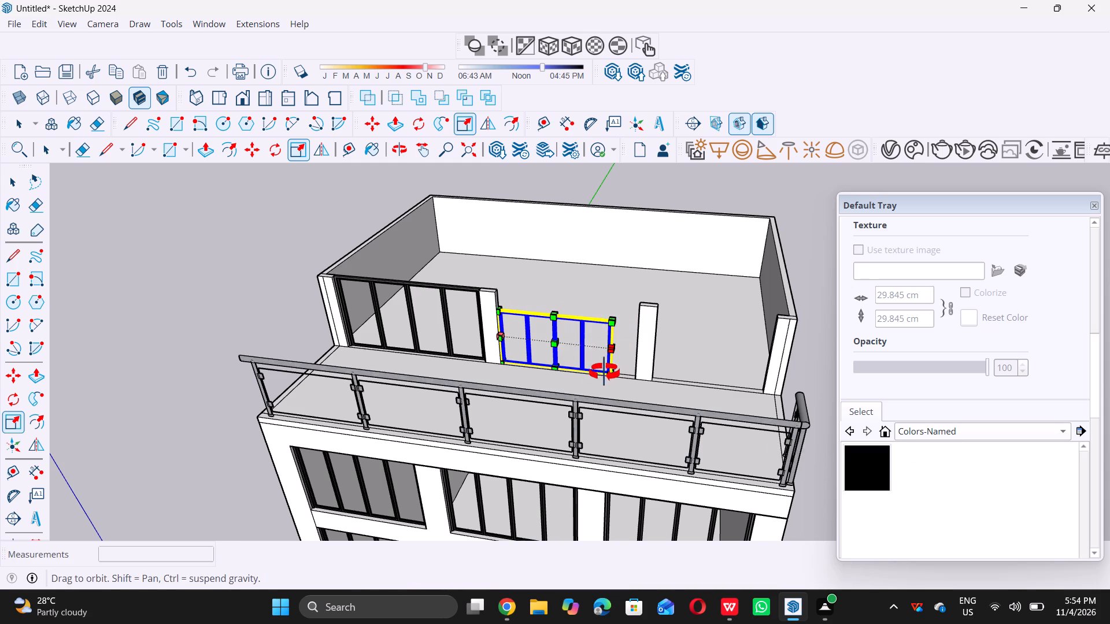
pyautogui.moveTo(604, 372); pyautogui.dragTo(601, 377, button='middle')
pyautogui.scroll(15, 602, 367)
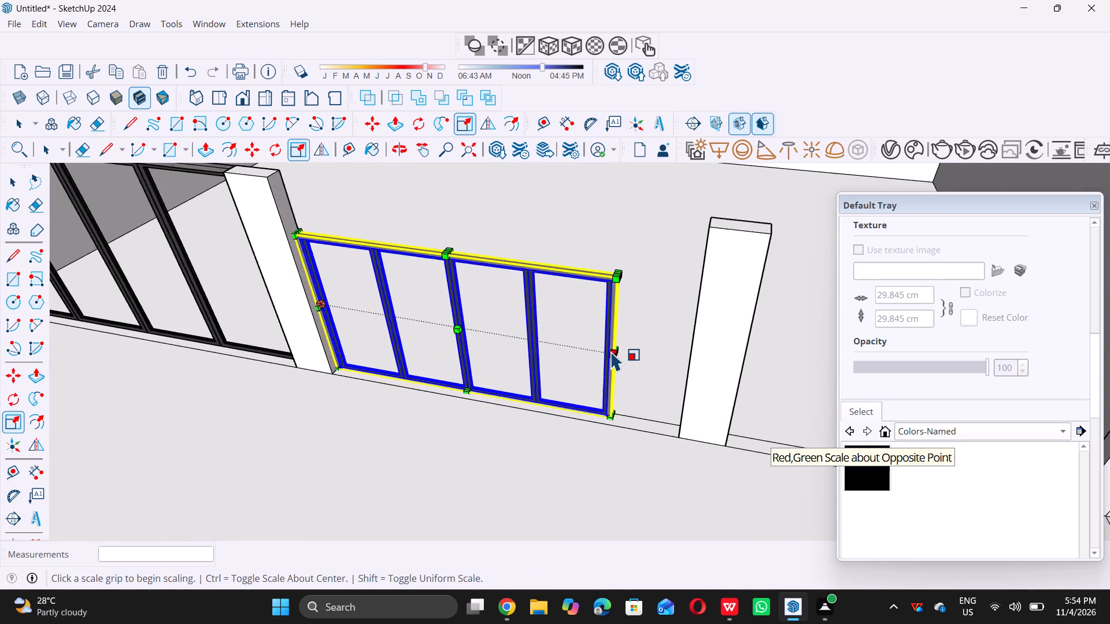
pyautogui.scroll(12, 611, 351)
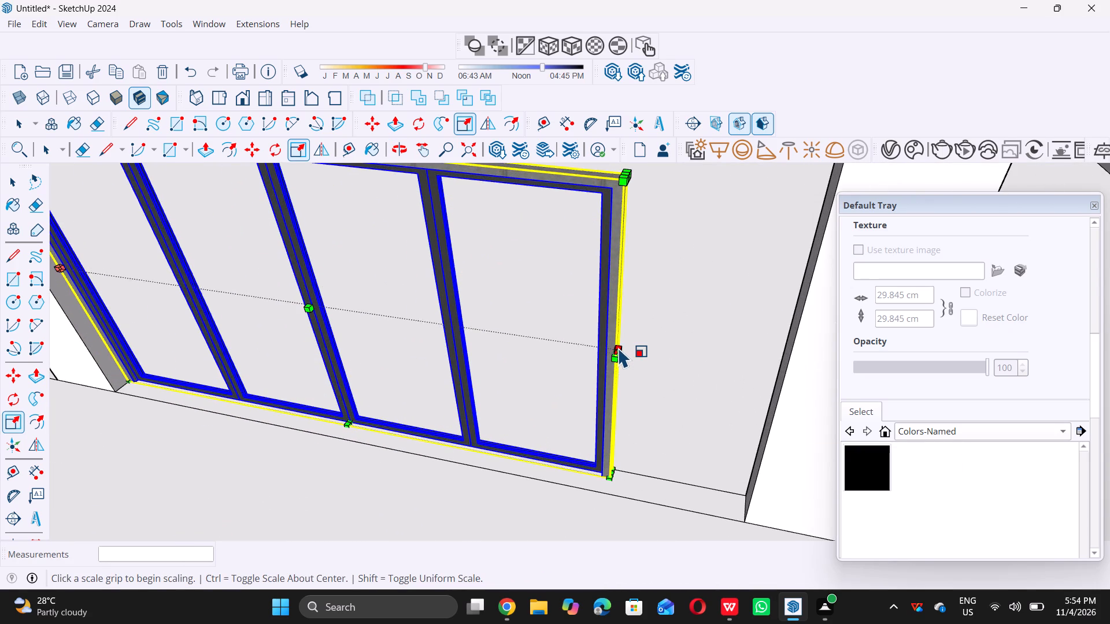
pyautogui.scroll(4, 619, 347)
pyautogui.click(617, 359)
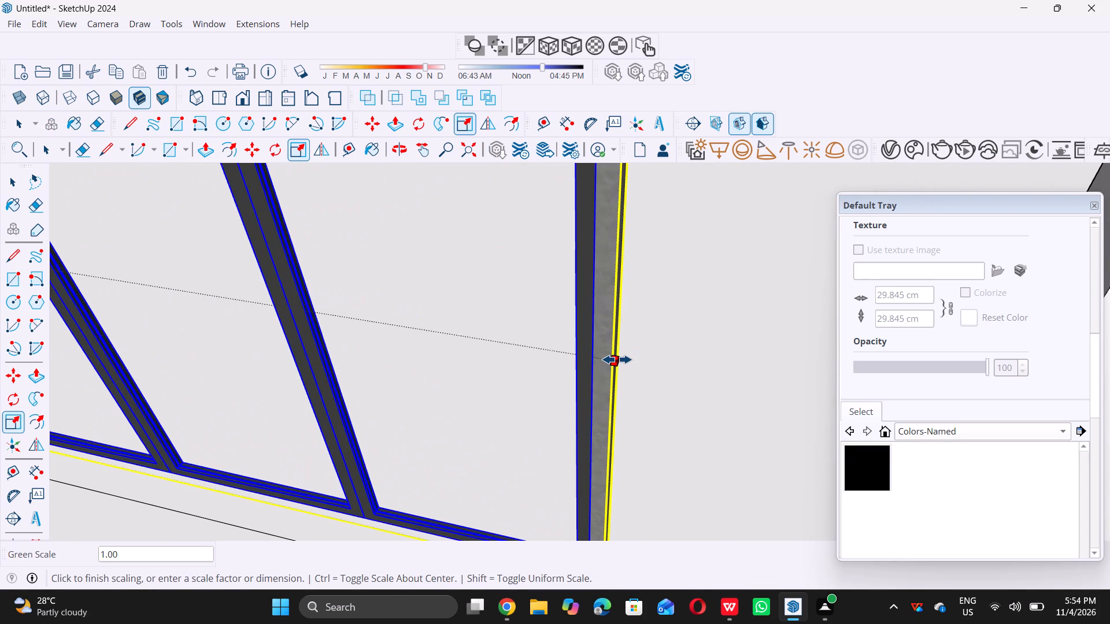
pyautogui.scroll(-14, 617, 359)
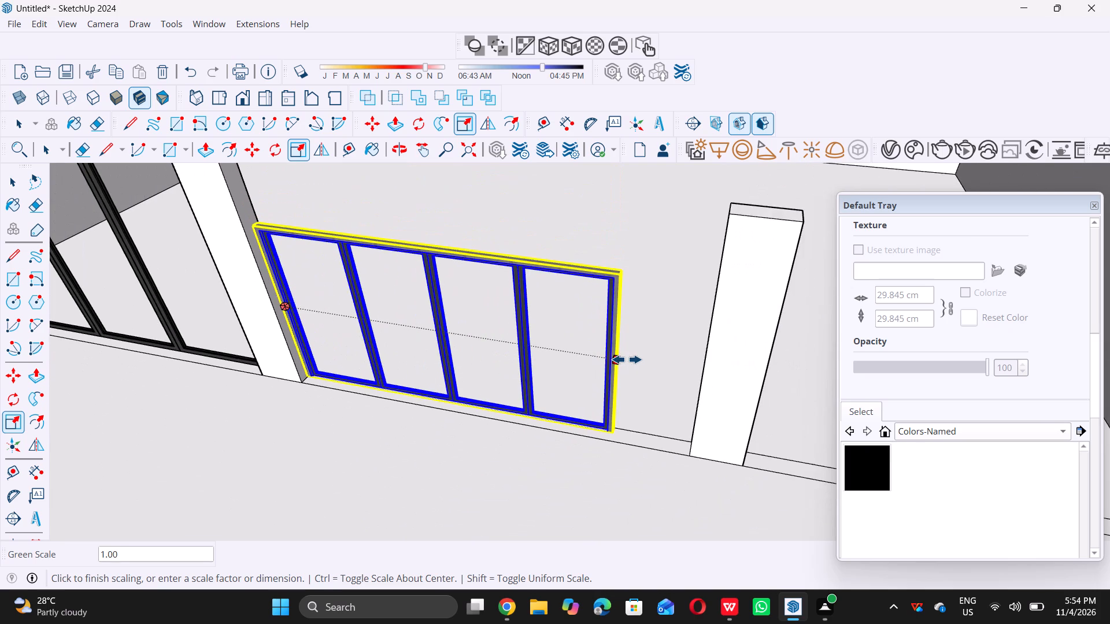
pyautogui.click(711, 373)
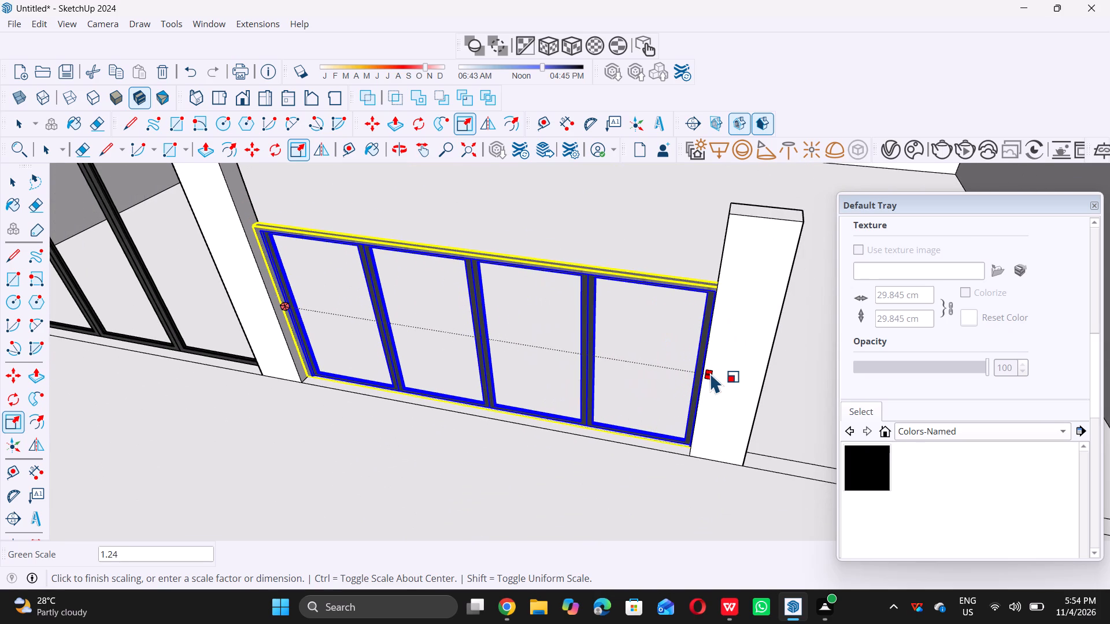
# Scale the second-bay window along the blue axis by about 1.37, up to the top of the second column.
pyautogui.scroll(-5, 709, 376)
pyautogui.scroll(2, 560, 307)
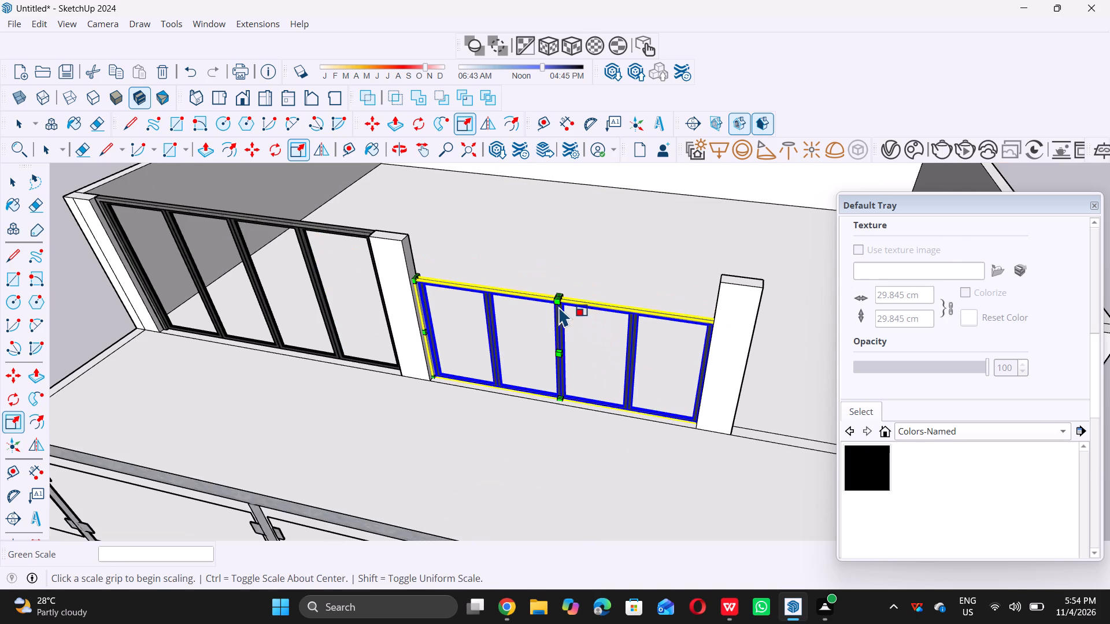
pyautogui.scroll(11, 559, 306)
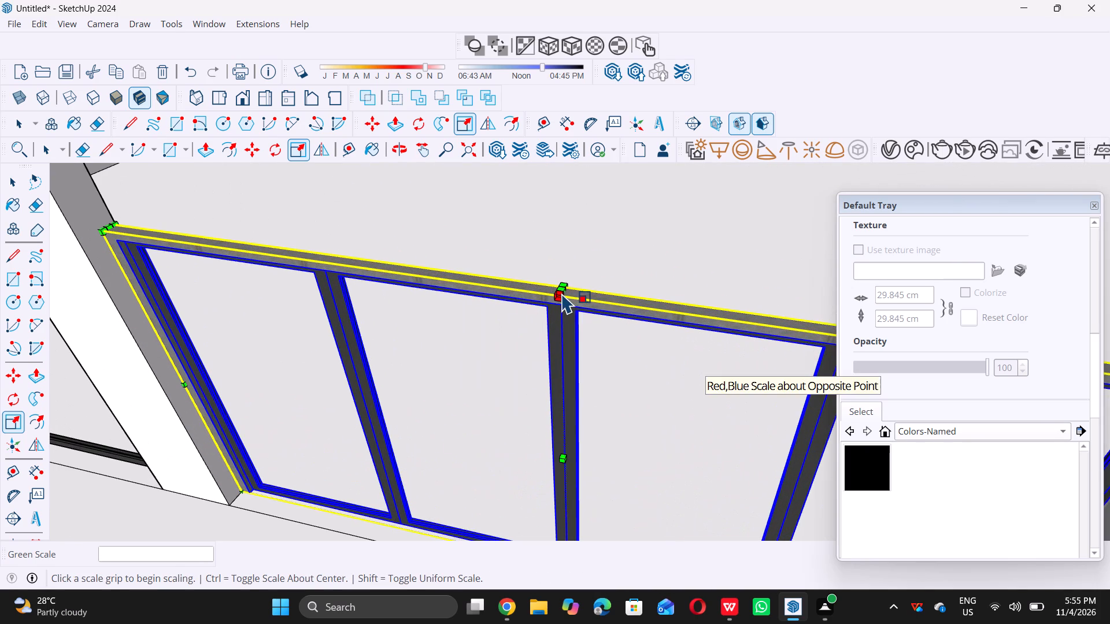
pyautogui.scroll(7, 557, 293)
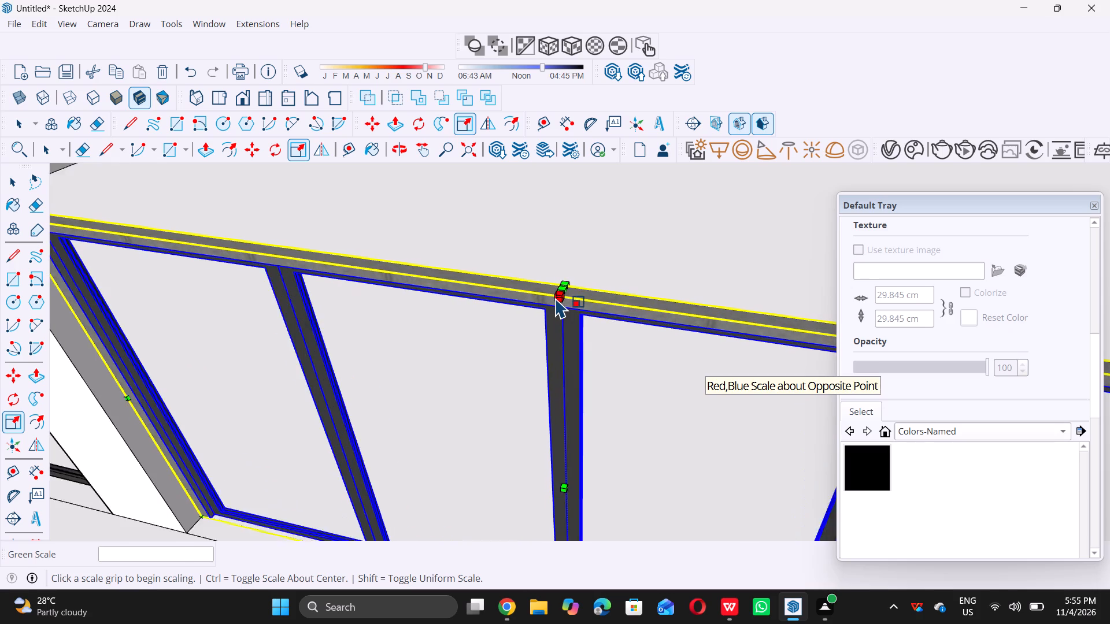
pyautogui.doubleClick(566, 288)
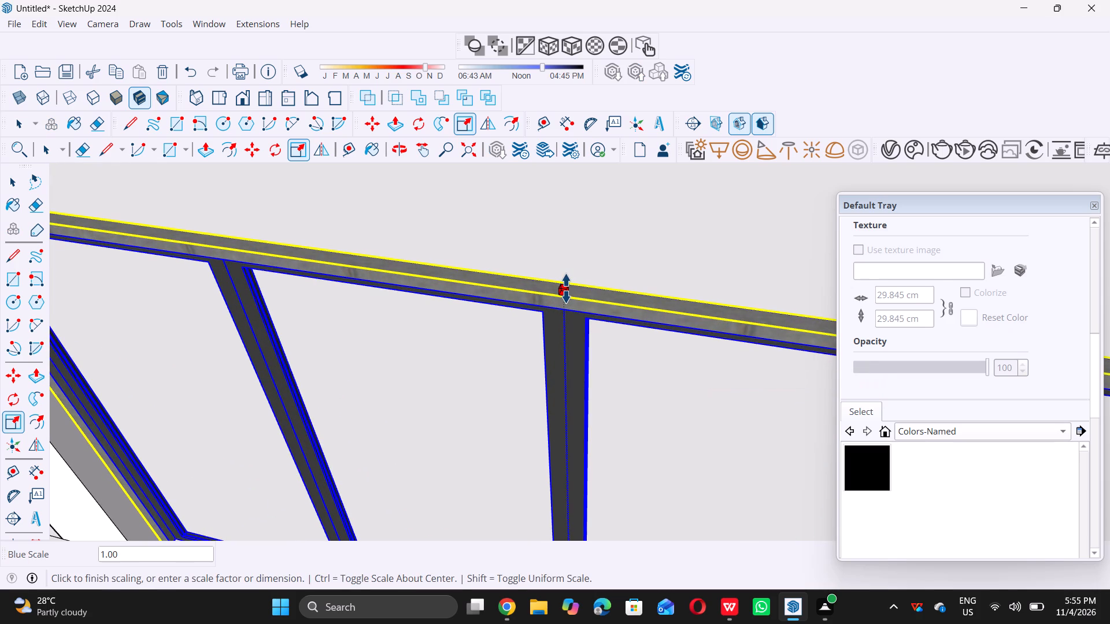
pyautogui.scroll(-15, 566, 288)
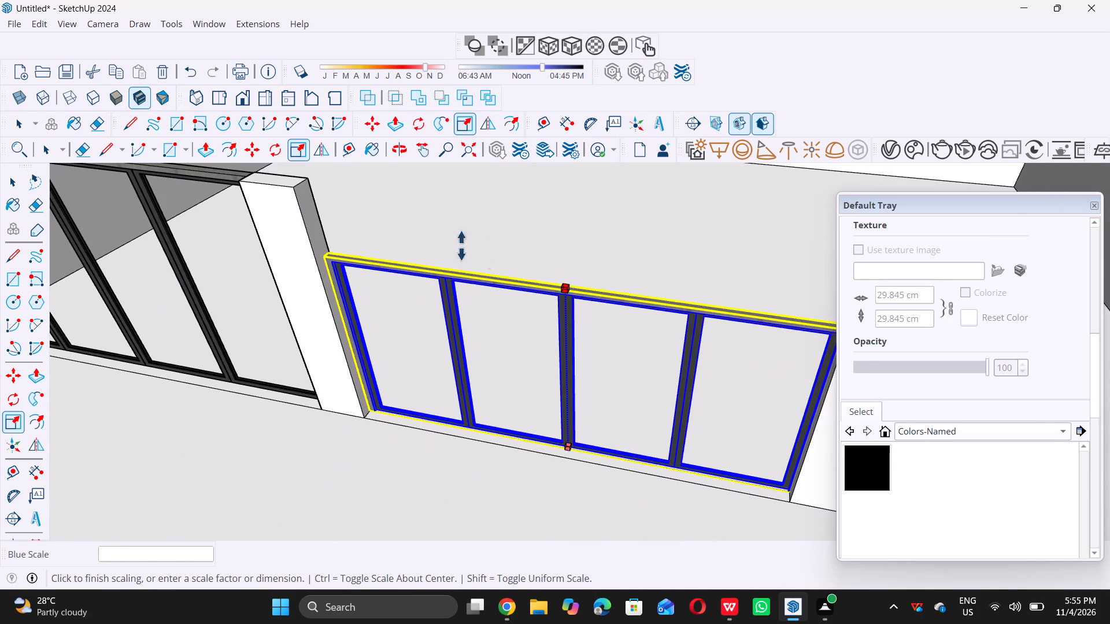
pyautogui.doubleClick(293, 193)
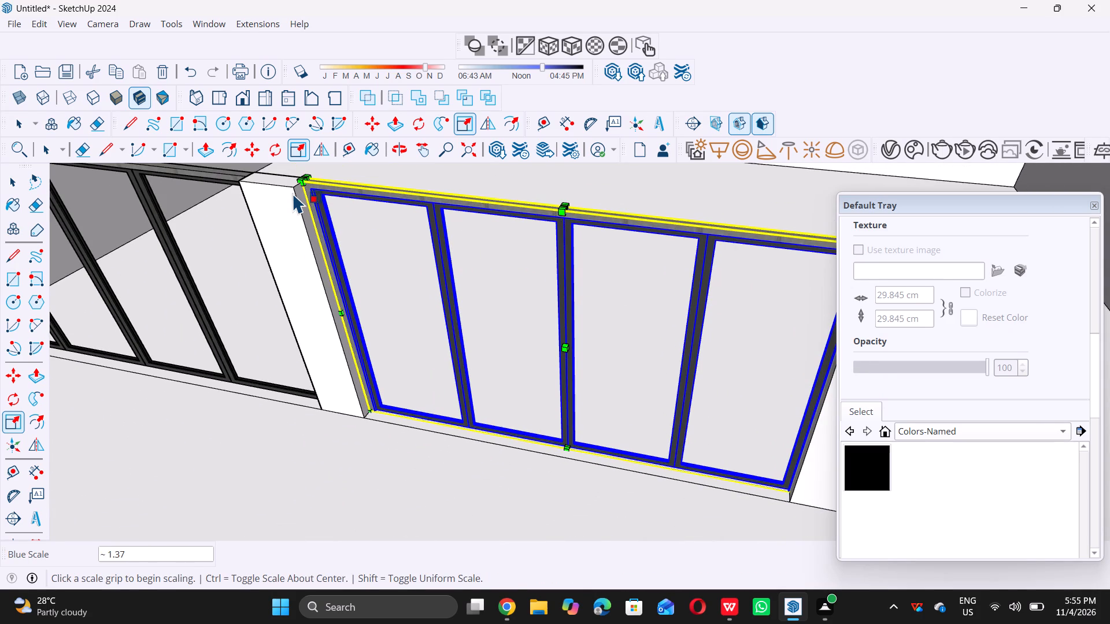
pyautogui.press('space')
# Copy the fitted window 19' along the wall strip from the second column's far base corner to the third column's far base corner.
pyautogui.scroll(-11, 373, 240)
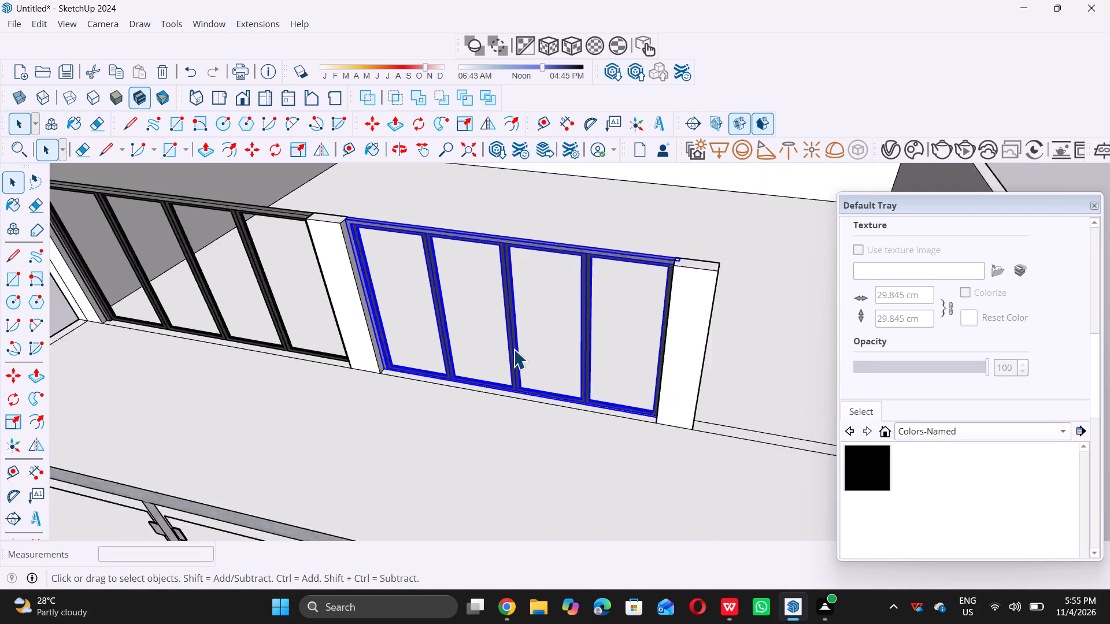
pyautogui.scroll(-1, 513, 349)
pyautogui.moveTo(457, 381); pyautogui.dragTo(456, 358, button='middle')
pyautogui.scroll(6, 410, 347)
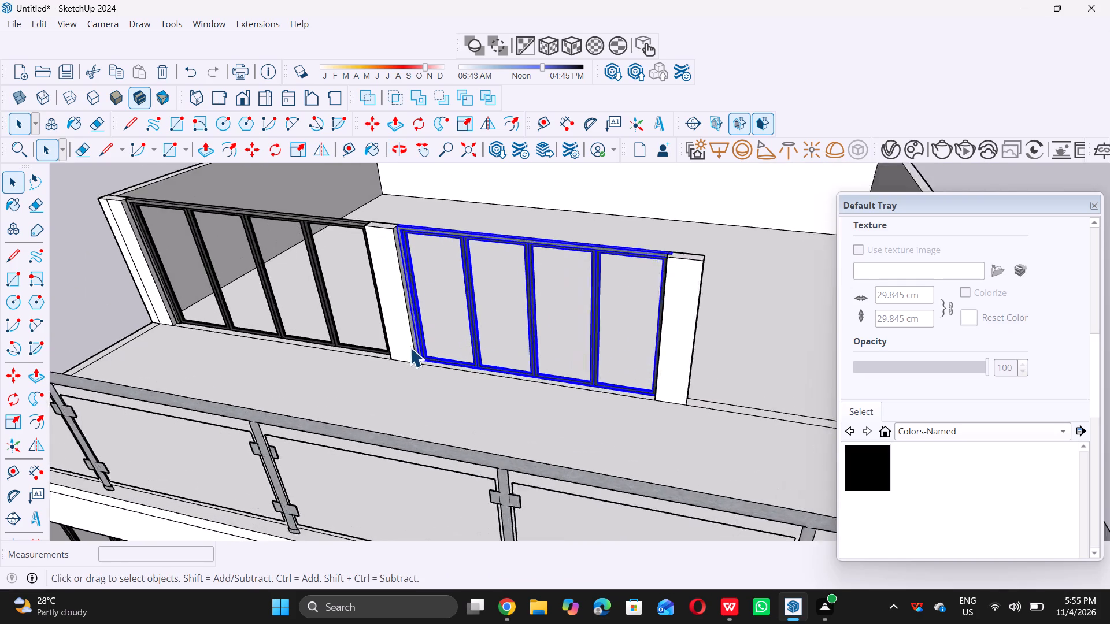
pyautogui.scroll(7, 410, 347)
pyautogui.press('m')
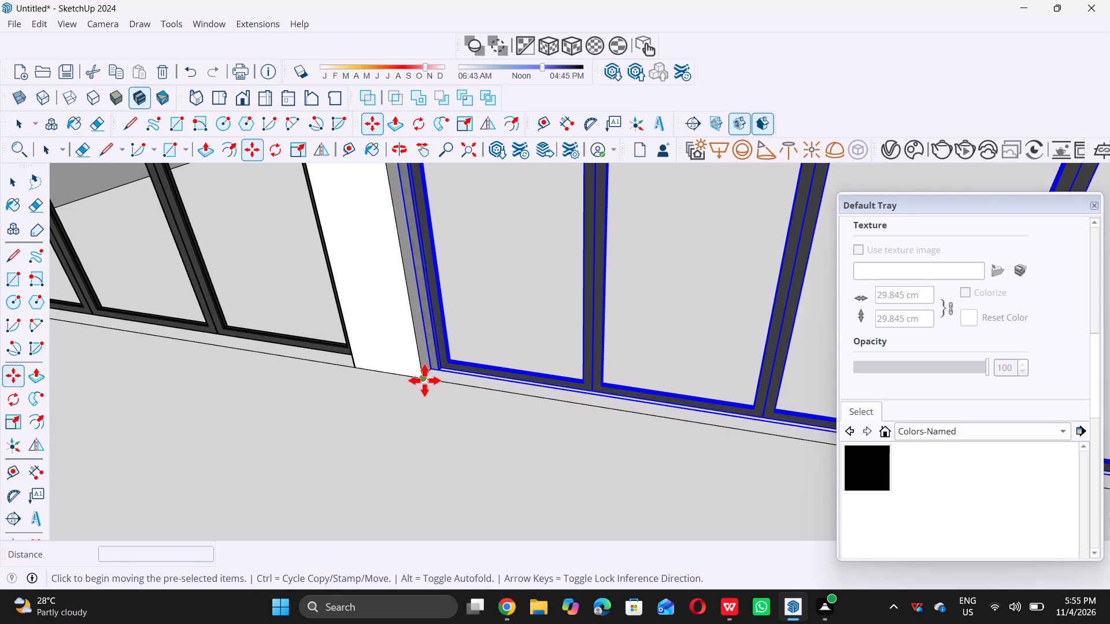
pyautogui.click(423, 378)
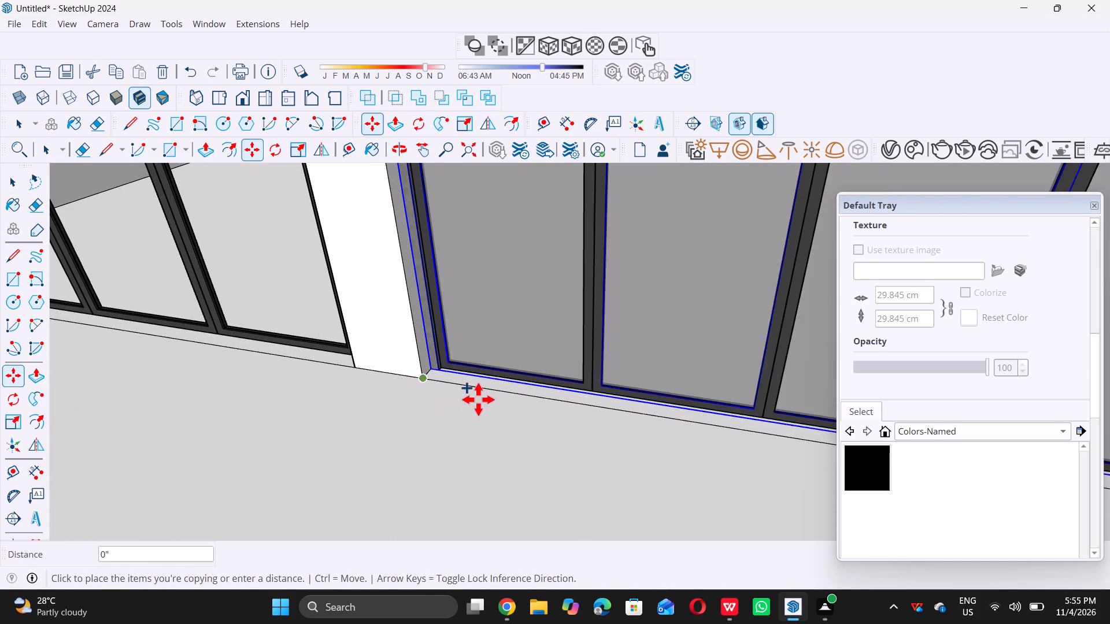
pyautogui.scroll(-18, 478, 404)
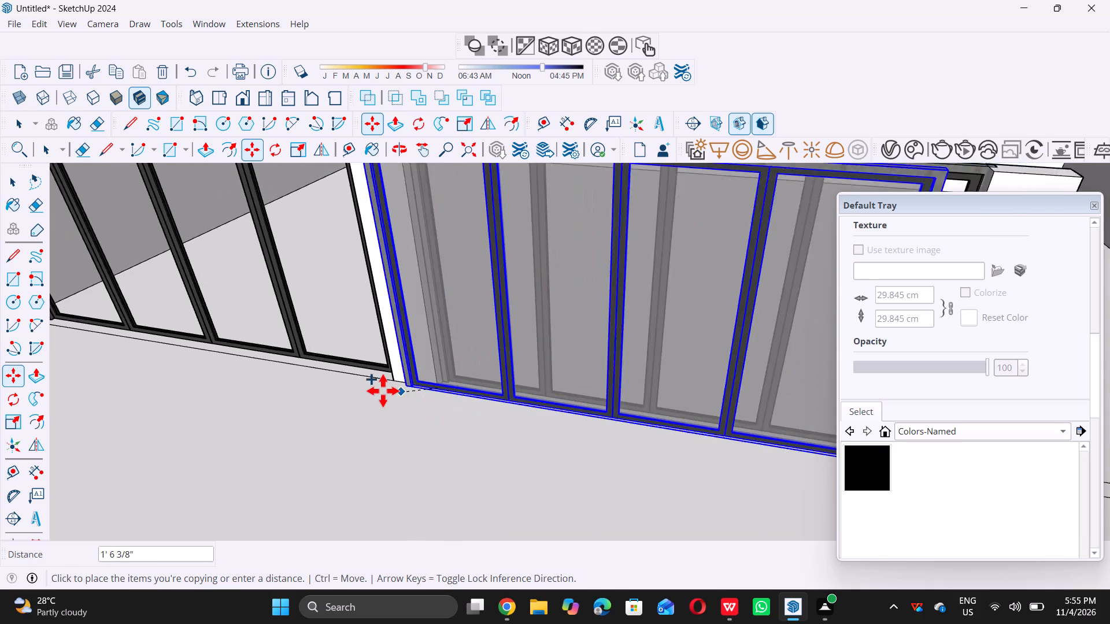
pyautogui.scroll(-12, 383, 391)
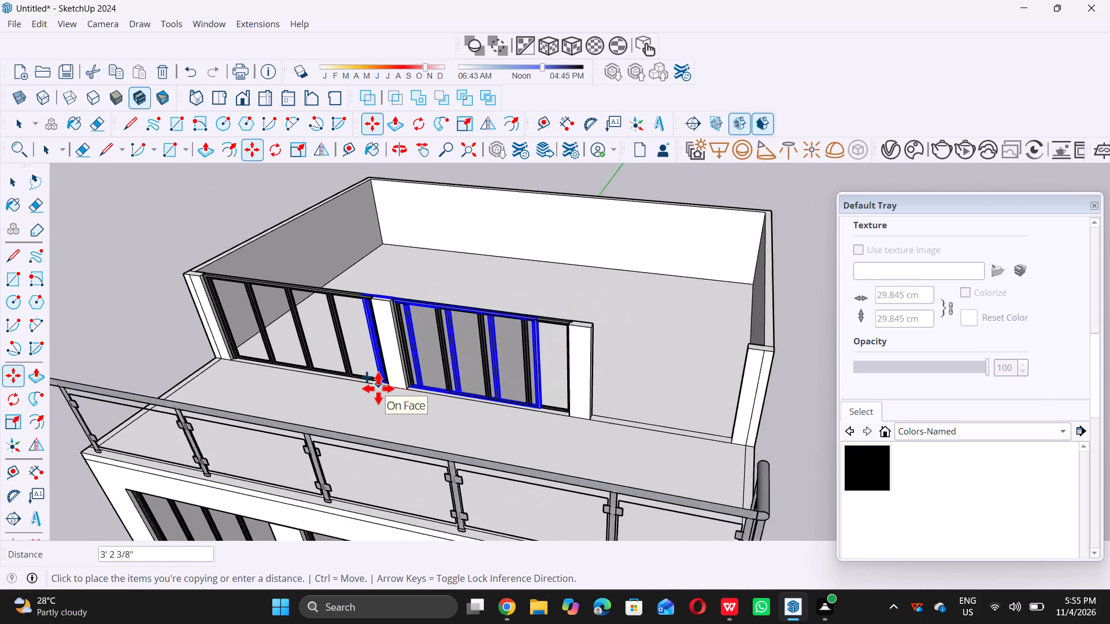
pyautogui.scroll(-2, 378, 388)
pyautogui.scroll(7, 520, 403)
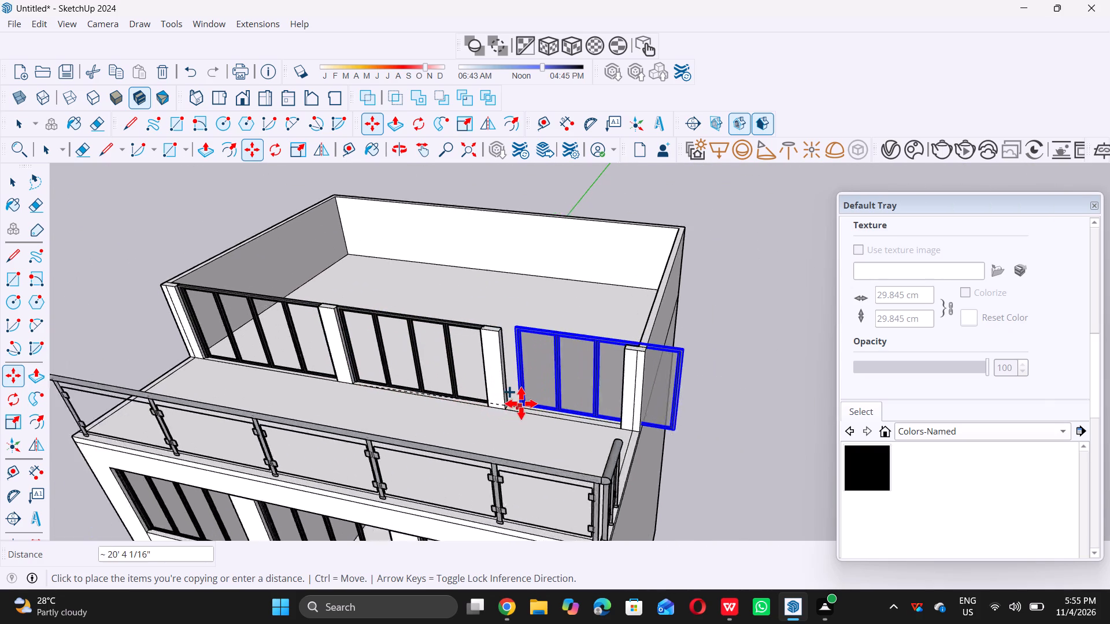
pyautogui.scroll(4, 521, 403)
pyautogui.moveTo(518, 403); pyautogui.dragTo(506, 415, button='middle')
pyautogui.middleClick(506, 415)
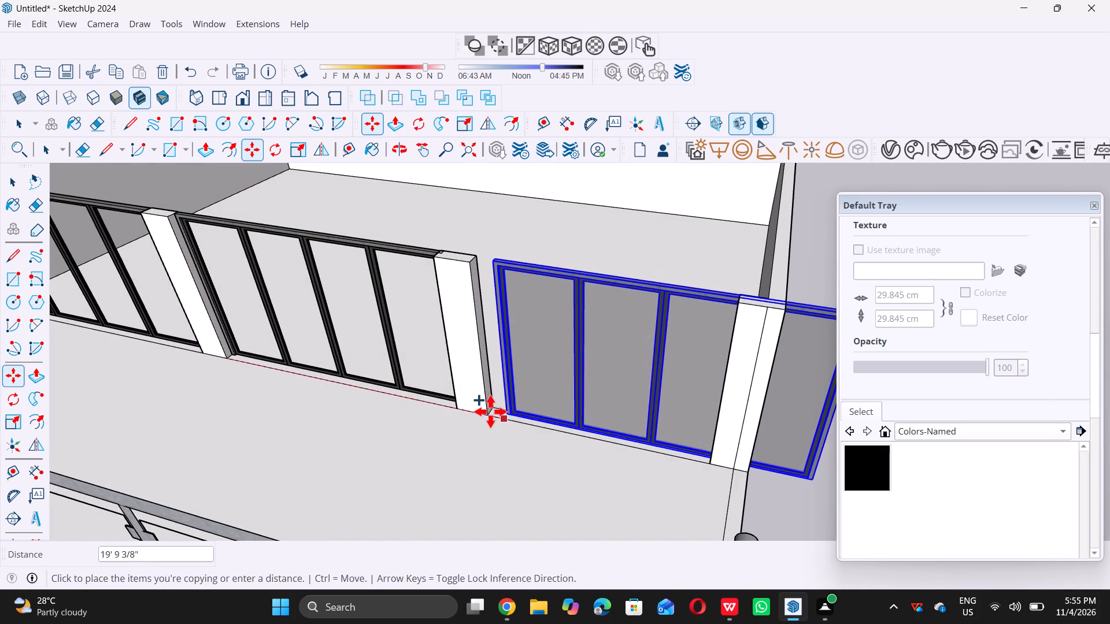
pyautogui.scroll(17, 490, 411)
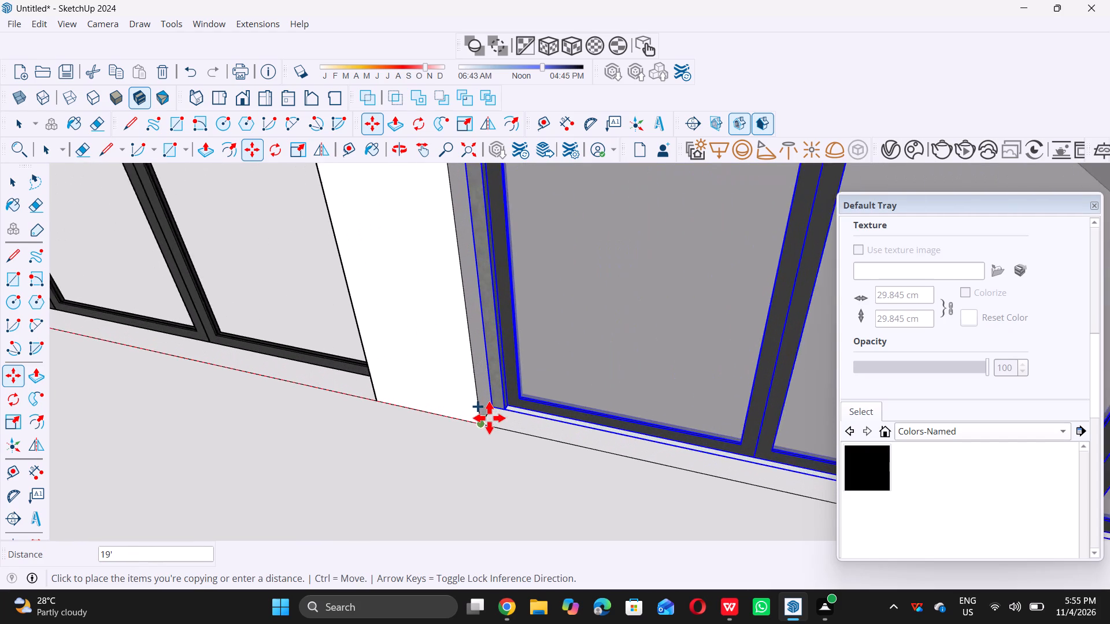
pyautogui.click(487, 424)
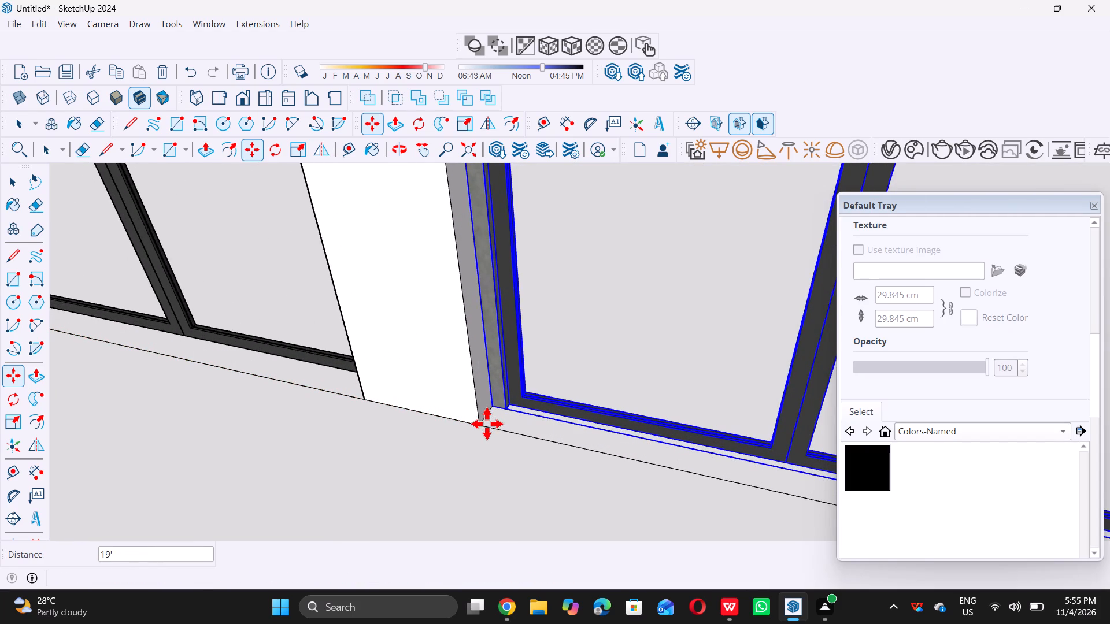
pyautogui.press('space')
# Scale the third-bay window down uniformly about its opposite corner so it sits clear of the end column.
pyautogui.scroll(-14, 487, 424)
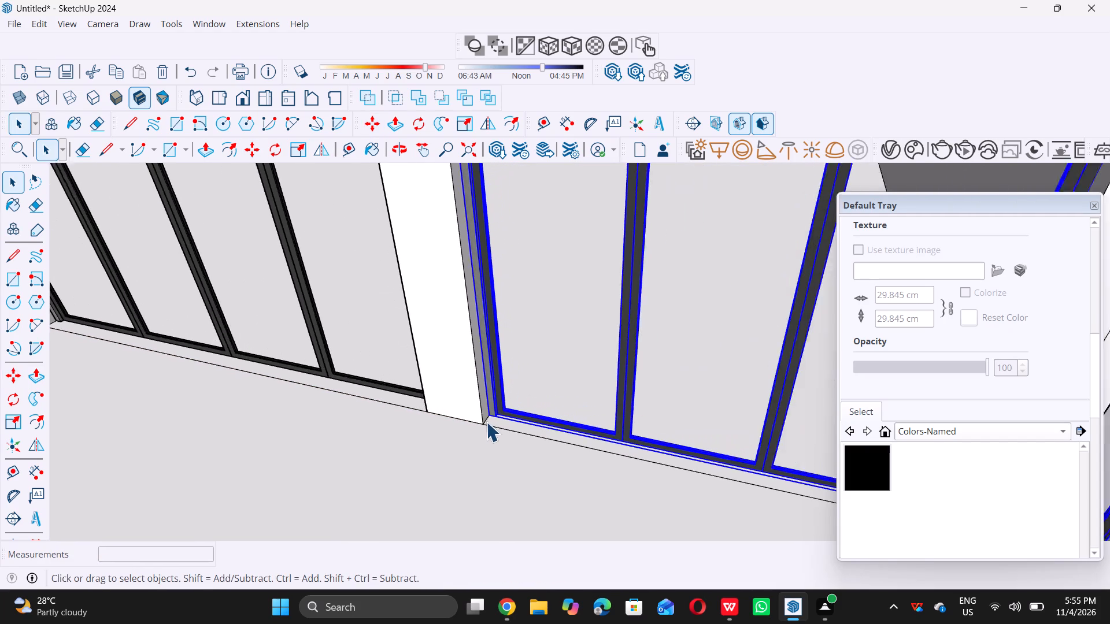
pyautogui.scroll(-11, 486, 422)
pyautogui.moveTo(500, 431); pyautogui.dragTo(528, 406, button='middle')
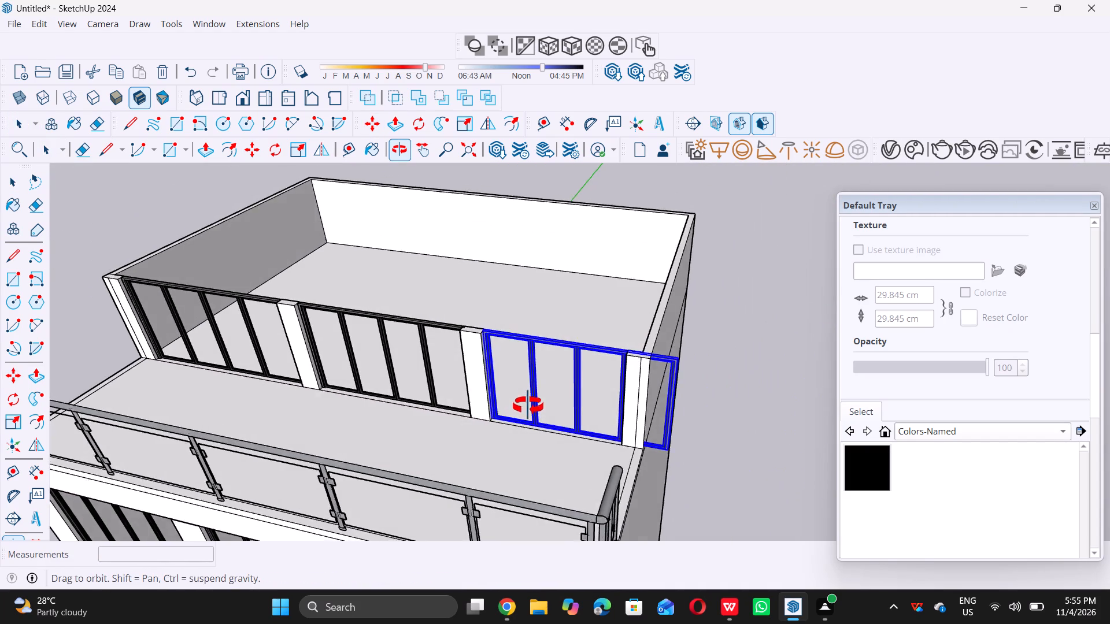
pyautogui.moveTo(528, 406); pyautogui.dragTo(536, 392, button='middle')
pyautogui.scroll(1, 536, 392)
pyautogui.scroll(3, 658, 392)
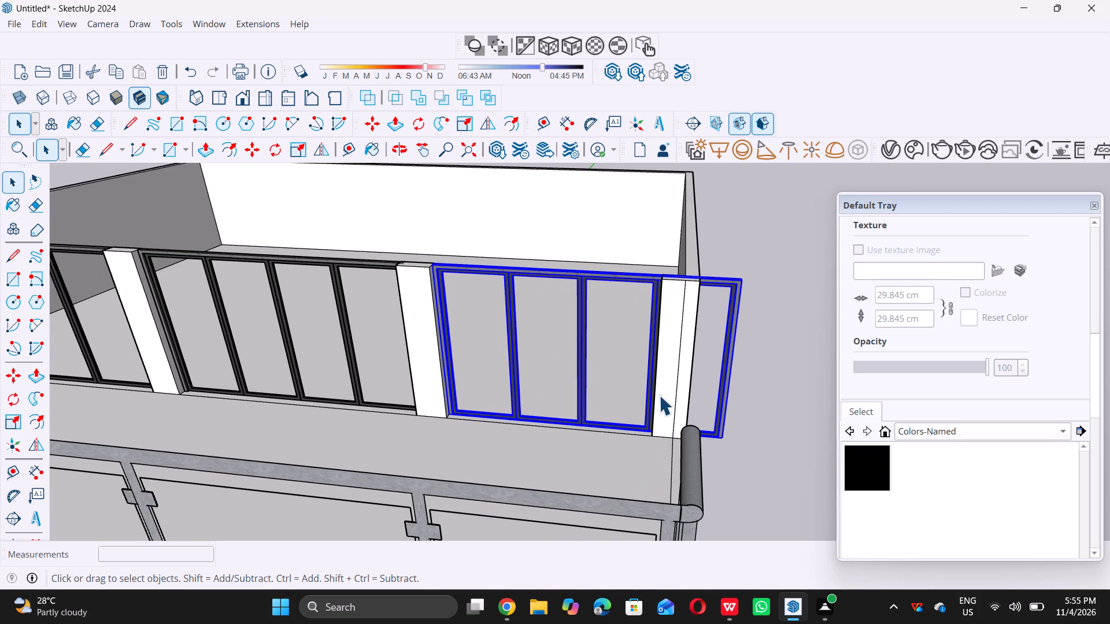
pyautogui.press('s')
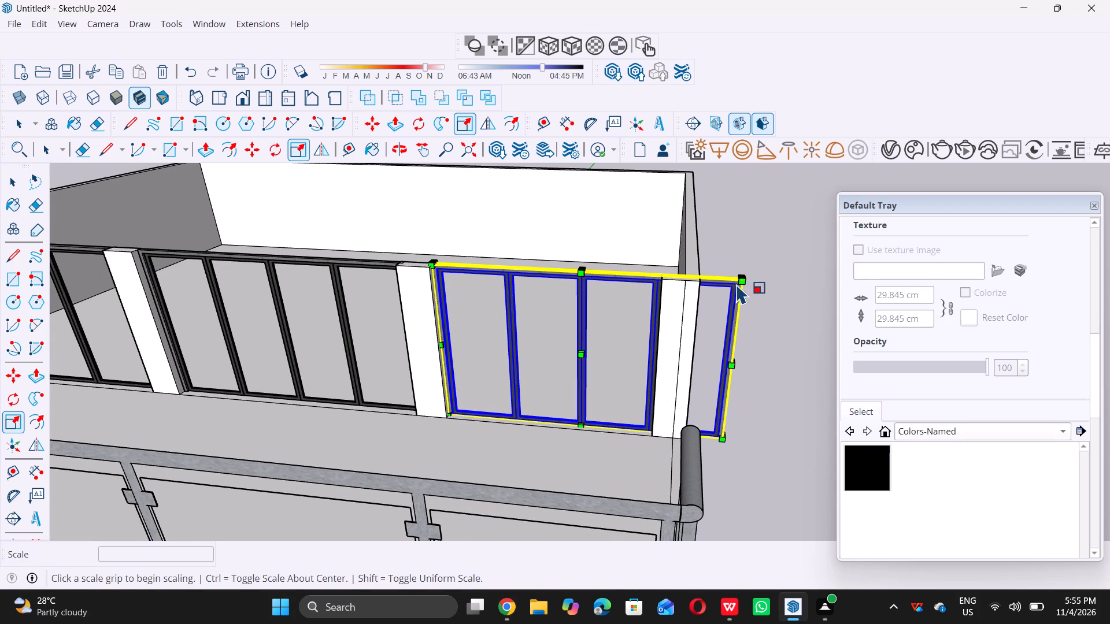
pyautogui.click(741, 281)
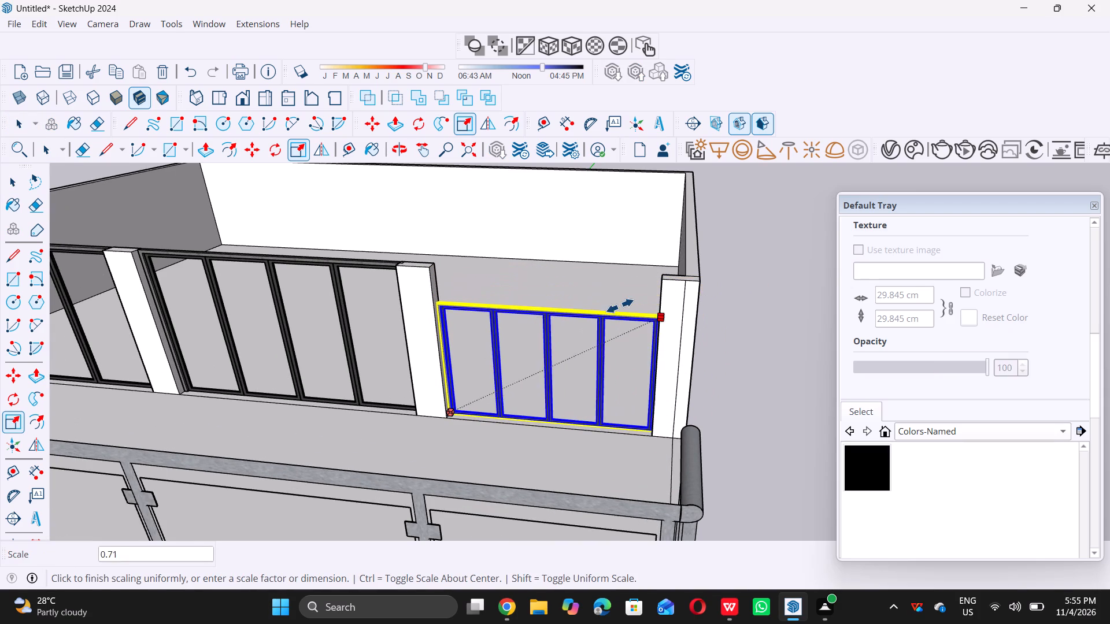
pyautogui.click(616, 308)
# Scale the third-bay window along the green axis by about 1.15 so it reaches the end column.
pyautogui.moveTo(653, 297); pyautogui.dragTo(632, 337, button='middle')
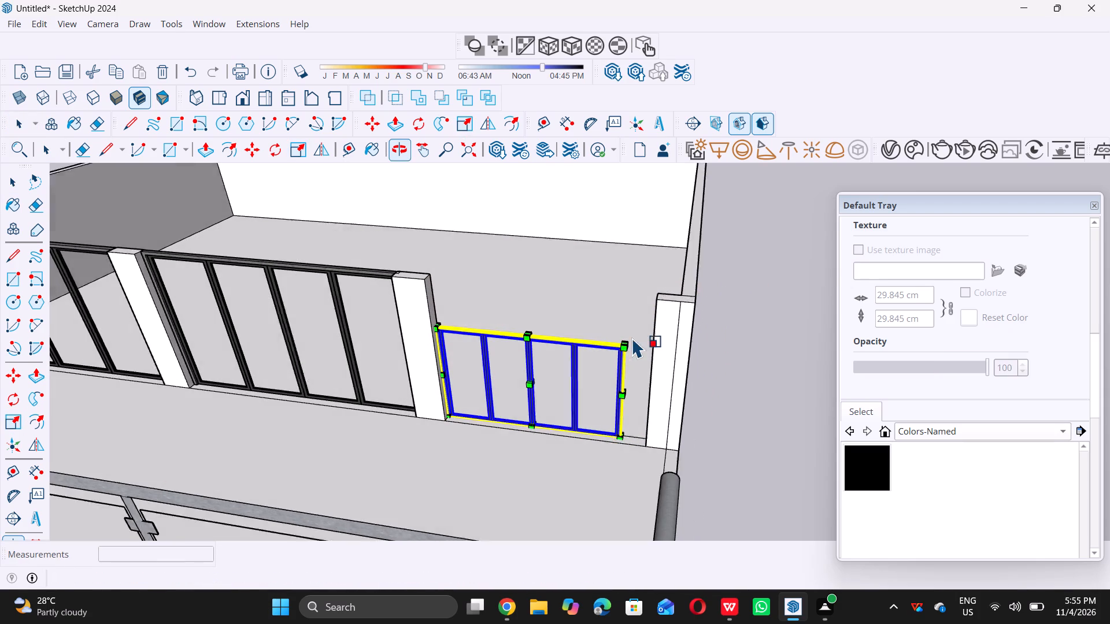
pyautogui.scroll(15, 617, 406)
pyautogui.scroll(9, 616, 402)
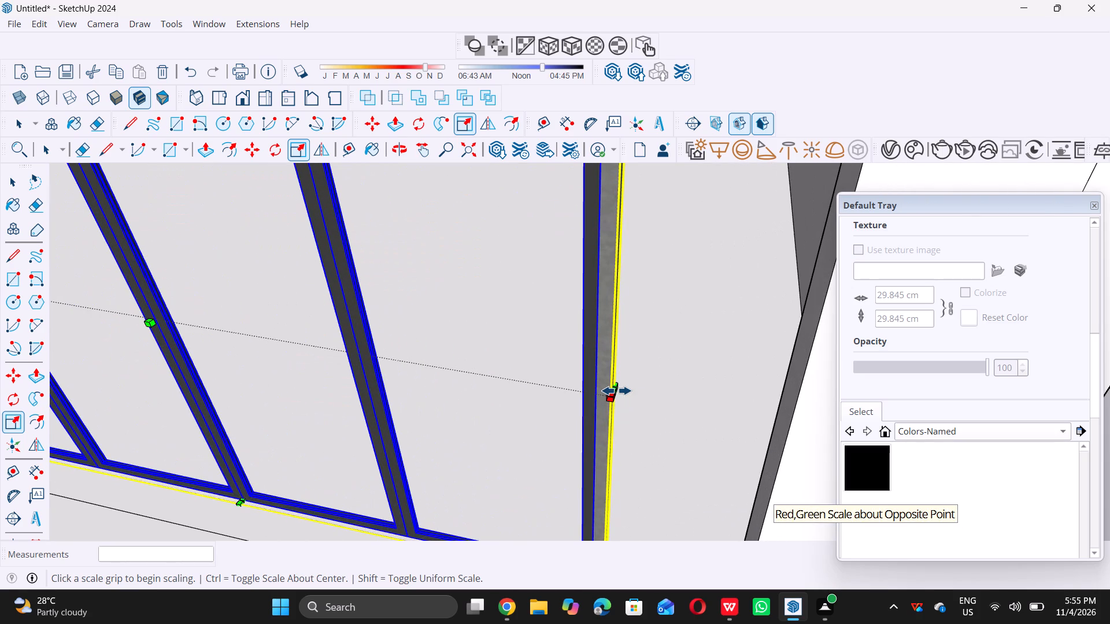
pyautogui.click(617, 388)
pyautogui.scroll(-5, 617, 388)
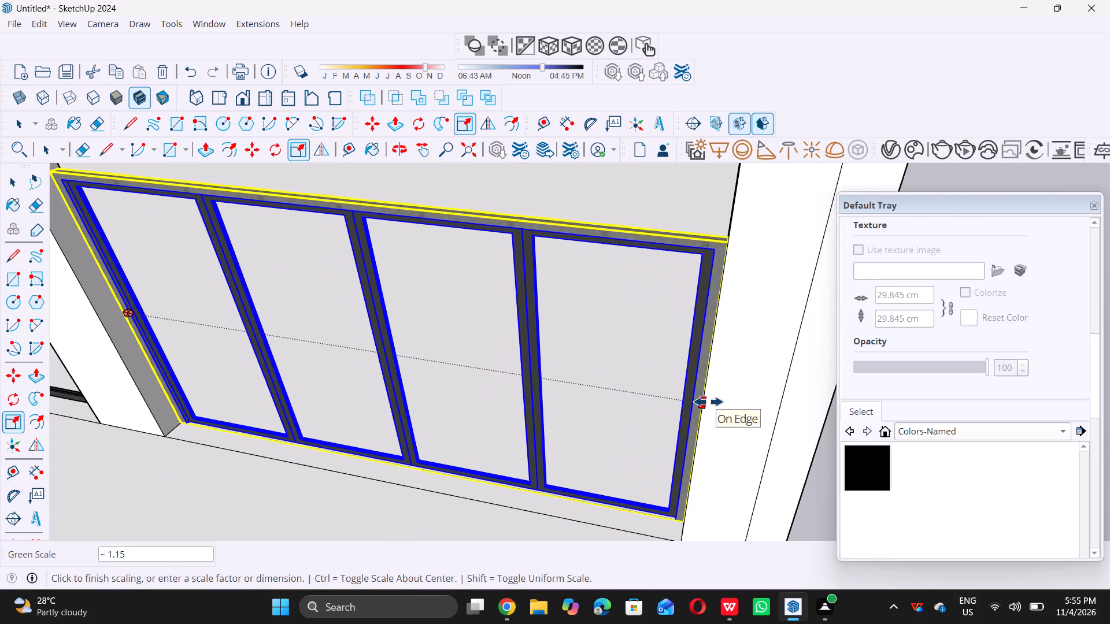
pyautogui.click(709, 401)
pyautogui.scroll(-11, 699, 410)
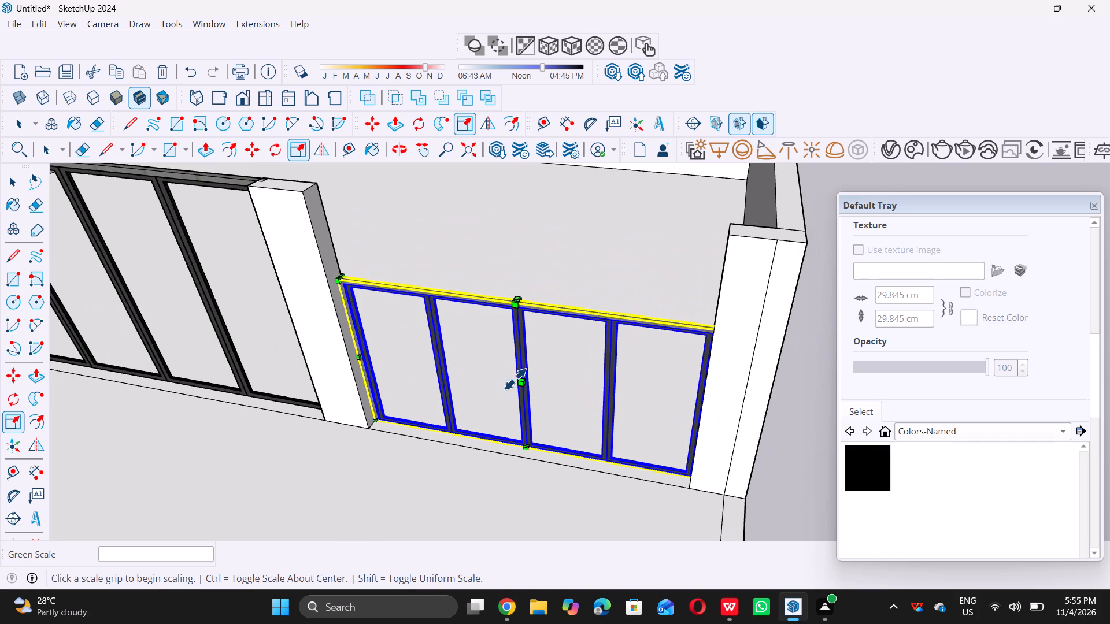
# Scale the third-bay window along the blue axis by about 1.52, up to the top of the adjacent column.
pyautogui.moveTo(513, 356); pyautogui.dragTo(483, 352, button='middle')
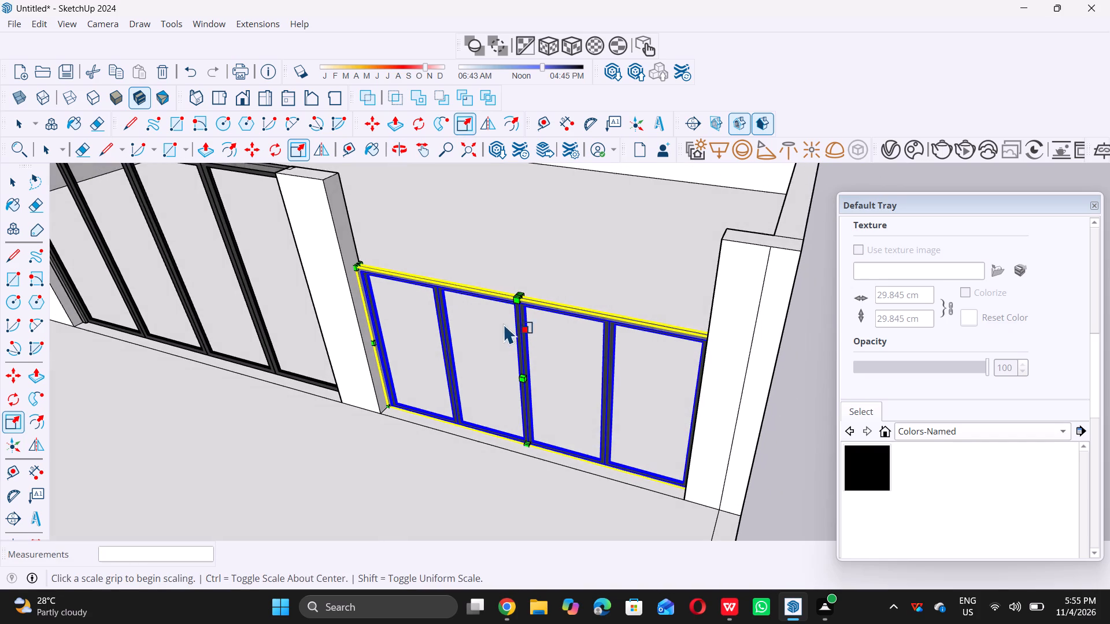
pyautogui.scroll(16, 508, 303)
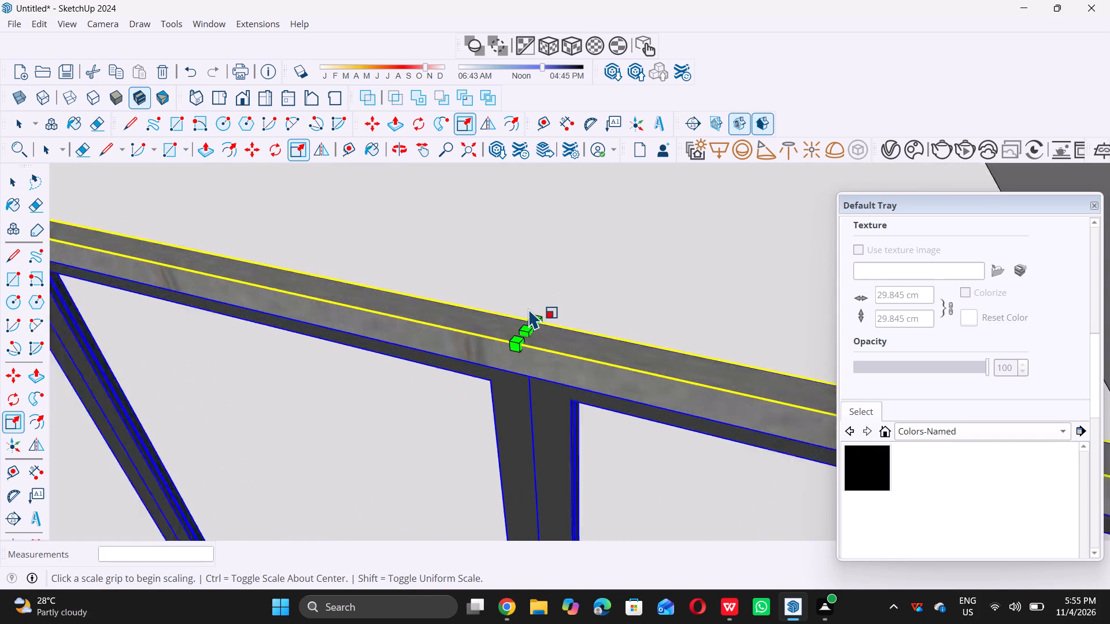
pyautogui.scroll(-5, 528, 310)
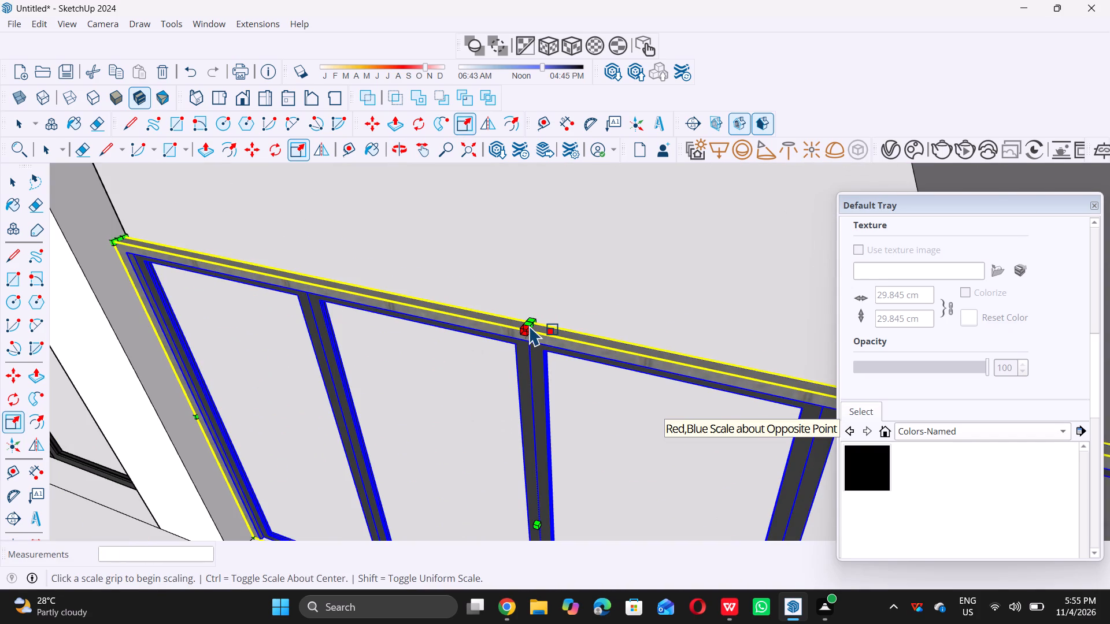
pyautogui.doubleClick(531, 324)
pyautogui.scroll(-3, 531, 324)
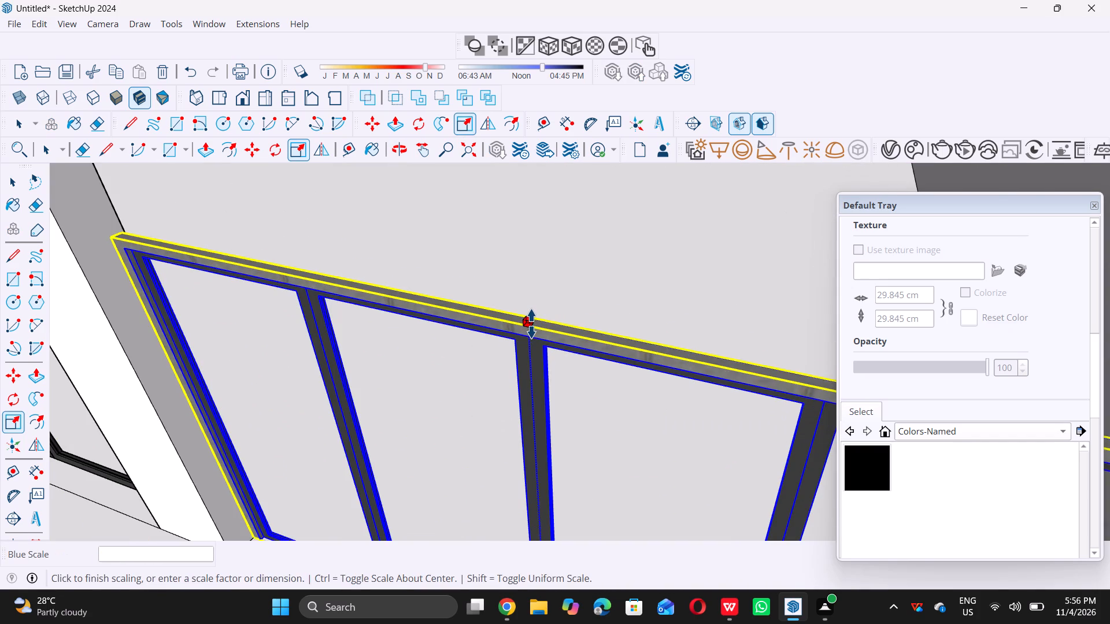
pyautogui.scroll(-11, 531, 324)
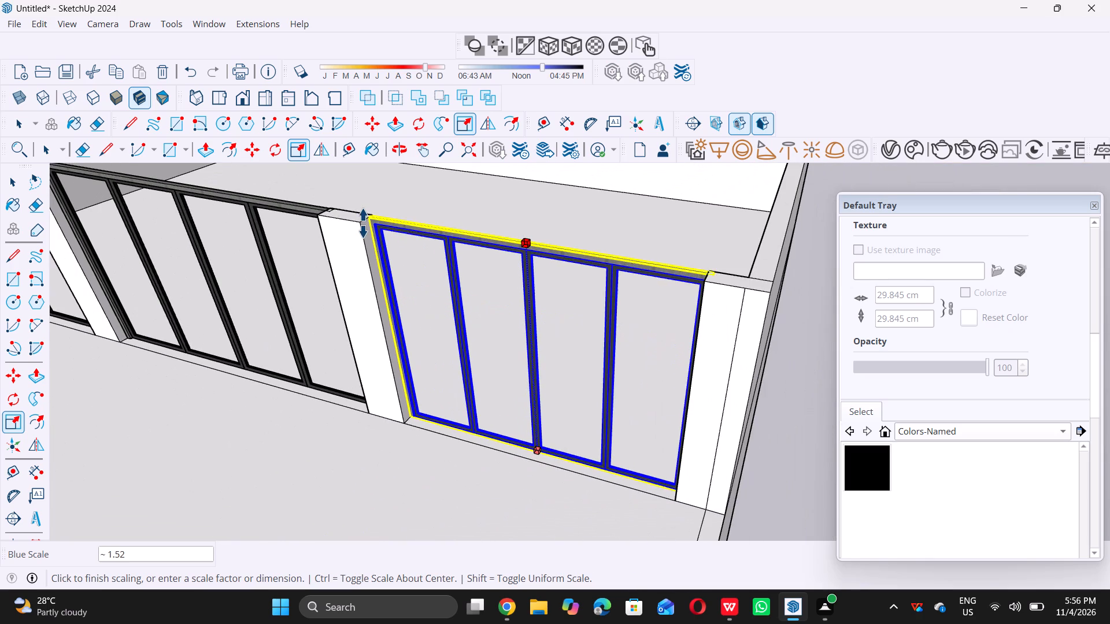
pyautogui.doubleClick(363, 223)
pyautogui.press('space')
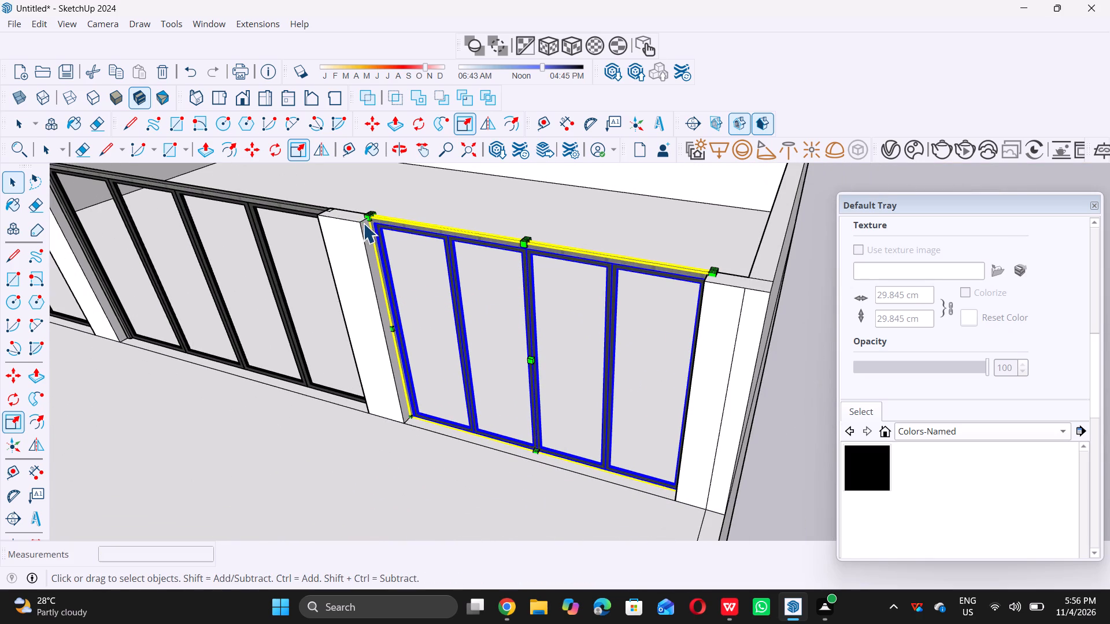
# Review the whole building and its top-storey windows from the front, the side and above.
pyautogui.scroll(-20, 419, 254)
pyautogui.scroll(-12, 419, 254)
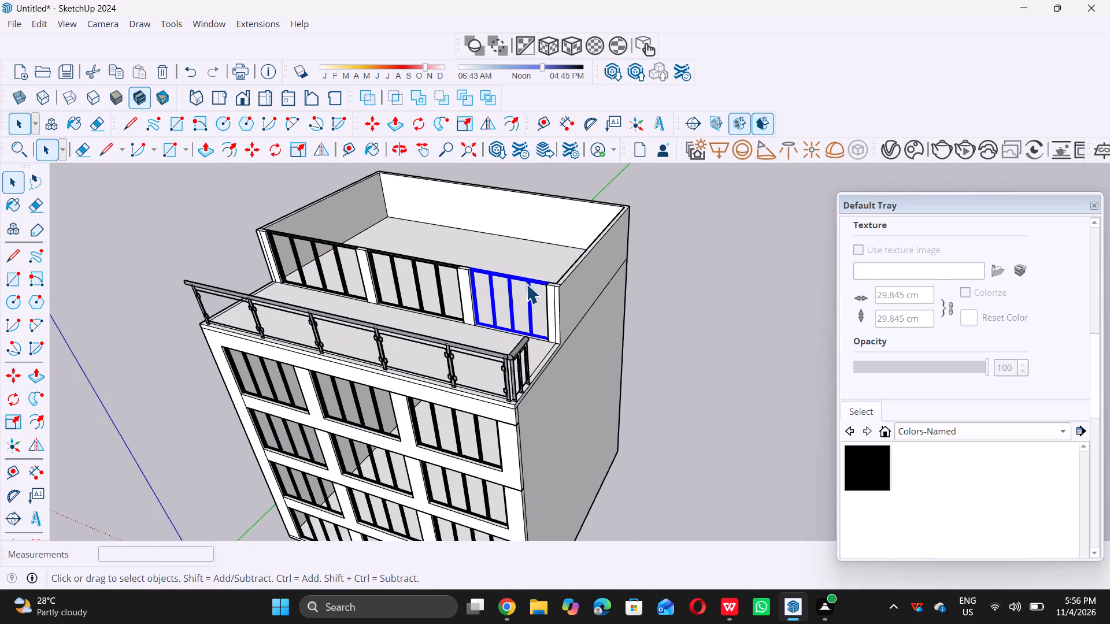
pyautogui.scroll(-1, 526, 284)
pyautogui.click(707, 328)
pyautogui.scroll(-6, 706, 329)
pyautogui.moveTo(380, 370); pyautogui.dragTo(454, 352, button='middle')
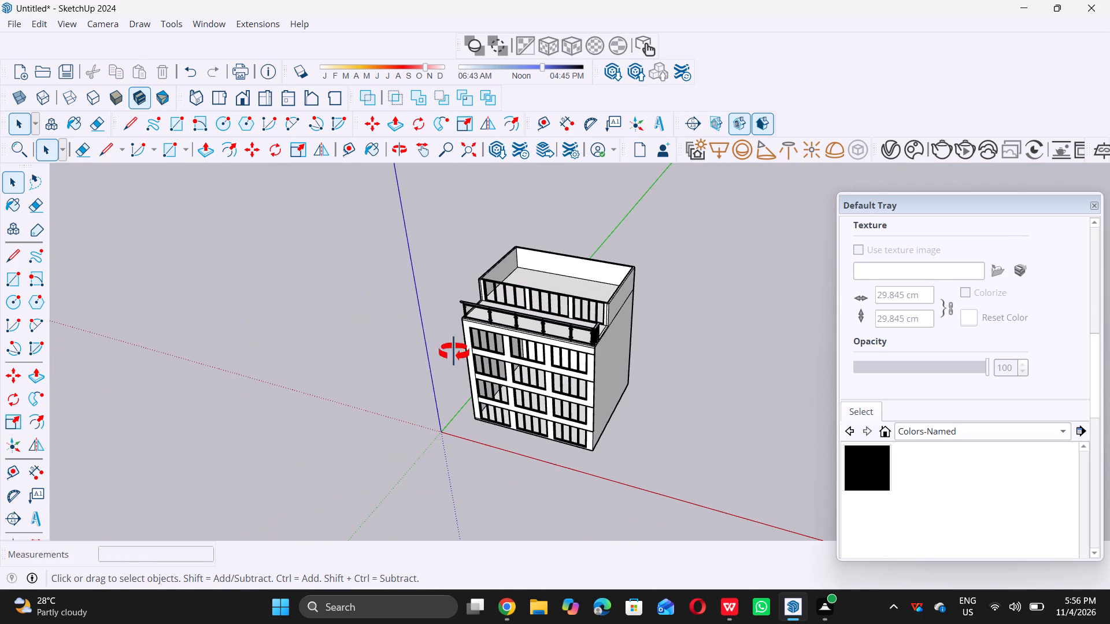
pyautogui.moveTo(454, 352); pyautogui.dragTo(672, 276, button='middle')
pyautogui.moveTo(508, 332); pyautogui.dragTo(580, 351, button='middle')
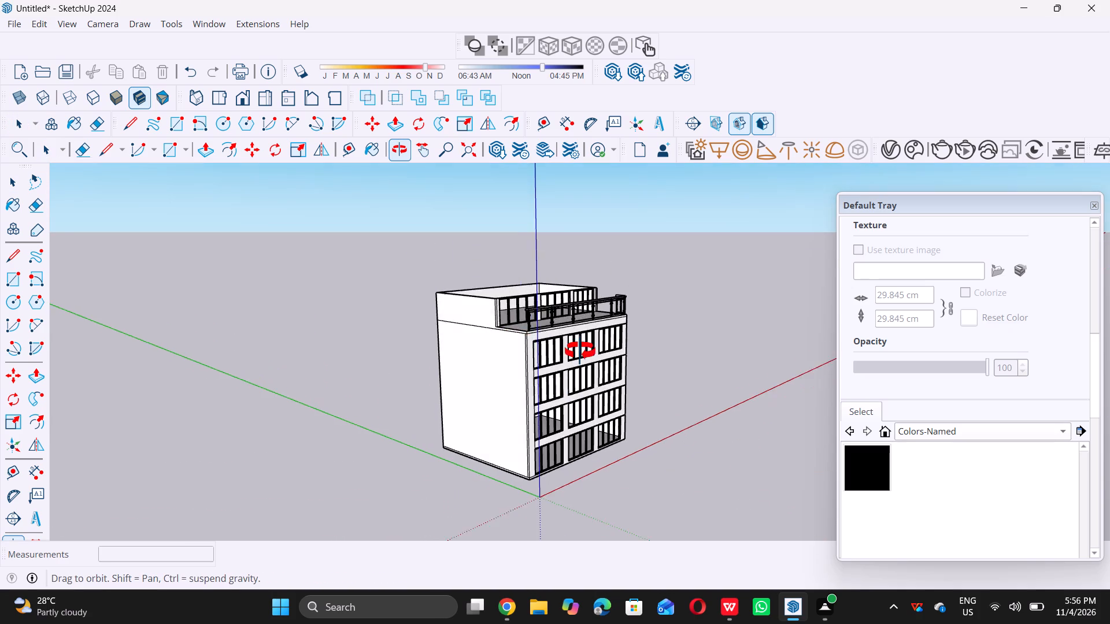
pyautogui.moveTo(580, 351); pyautogui.dragTo(591, 396, button='middle')
pyautogui.middleClick(591, 396)
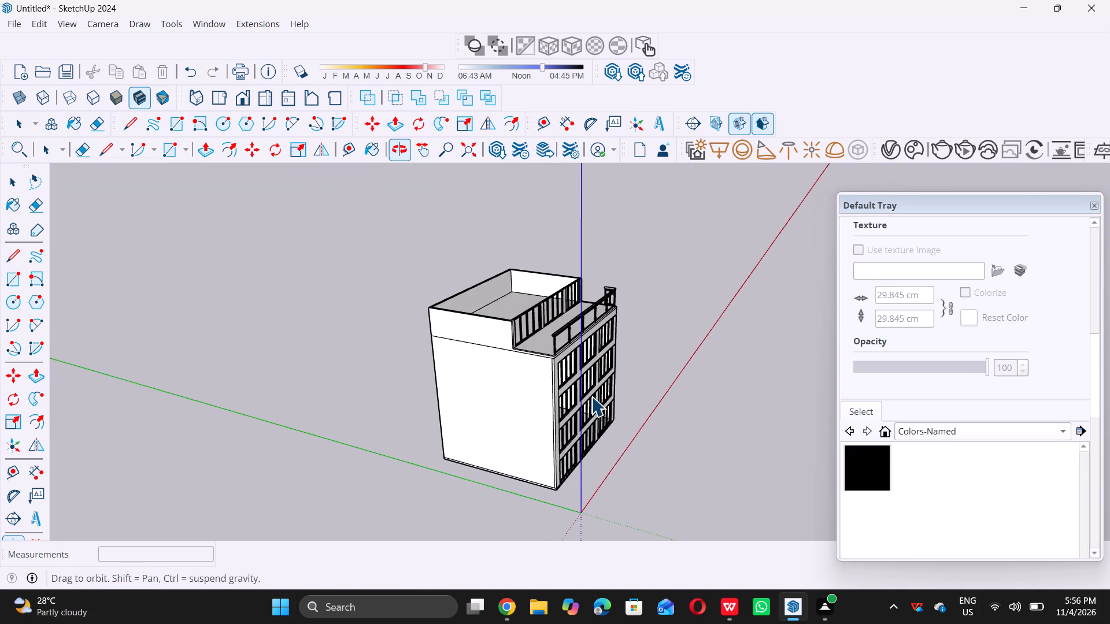
pyautogui.moveTo(432, 285); pyautogui.dragTo(484, 280, button='middle')
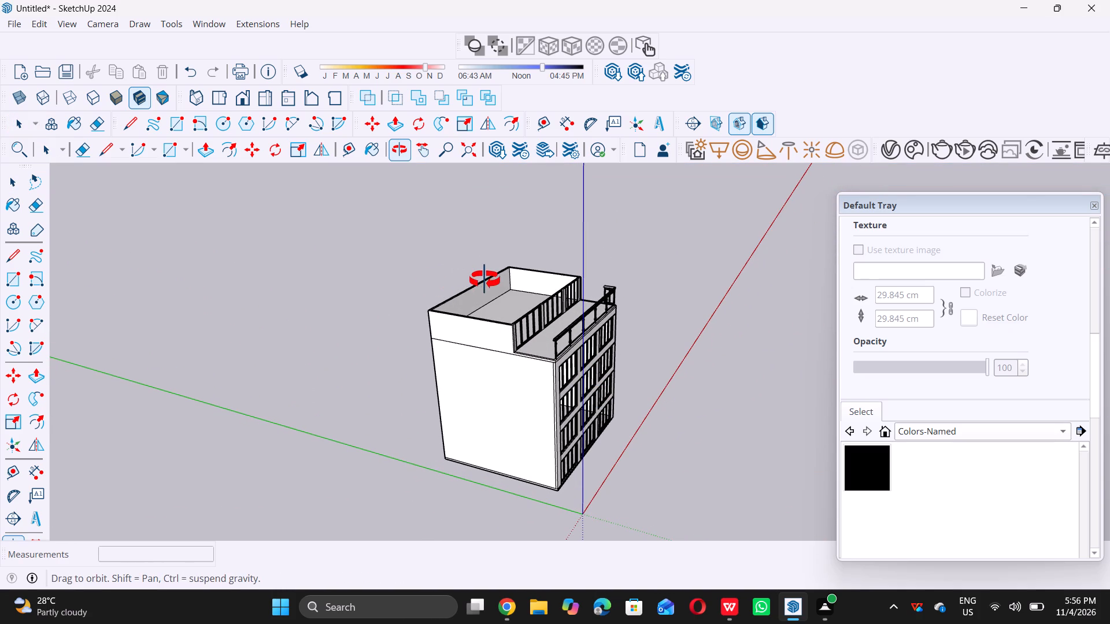
pyautogui.moveTo(484, 280); pyautogui.dragTo(499, 275, button='middle')
# Draw an upright rotated rectangle along the rear wall's top outer edge, about 57' long and 9" high.
pyautogui.scroll(7, 475, 255)
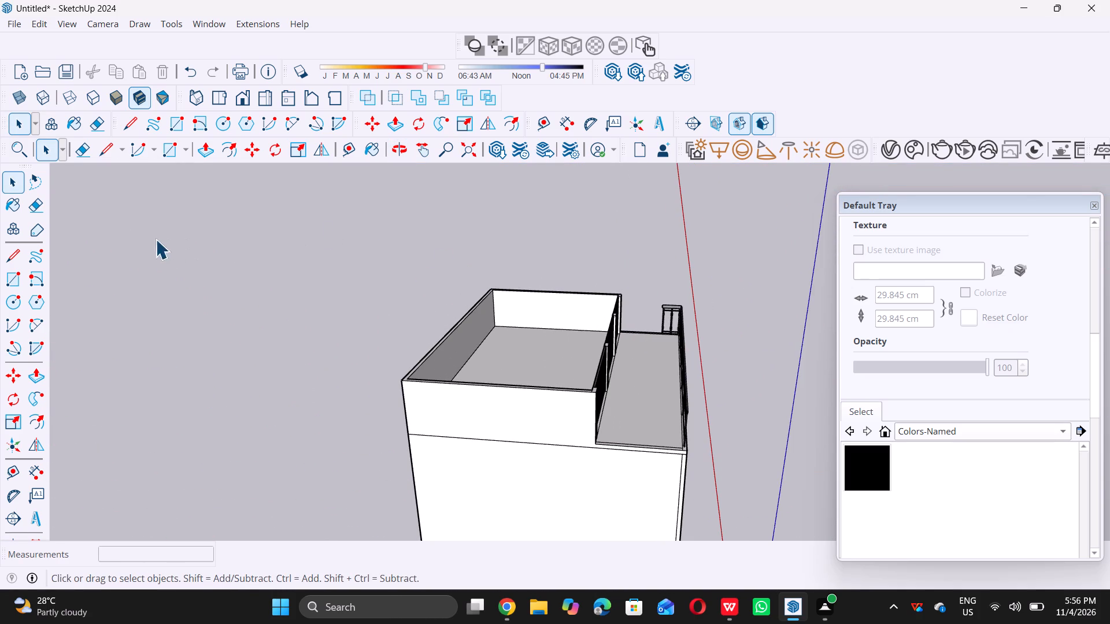
pyautogui.doubleClick(39, 281)
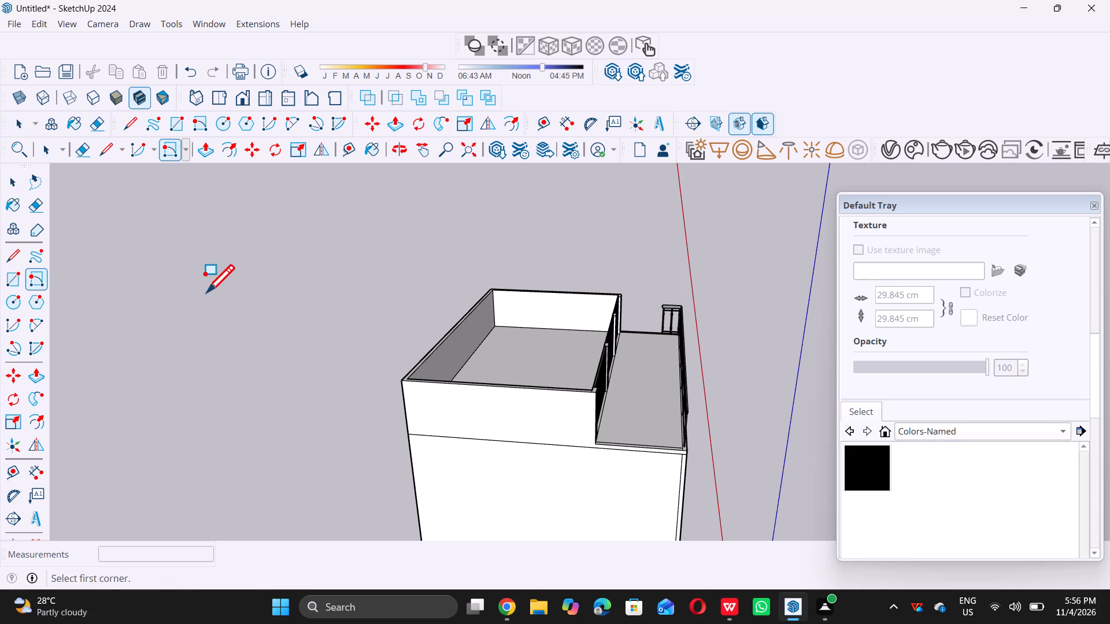
pyautogui.scroll(10, 454, 283)
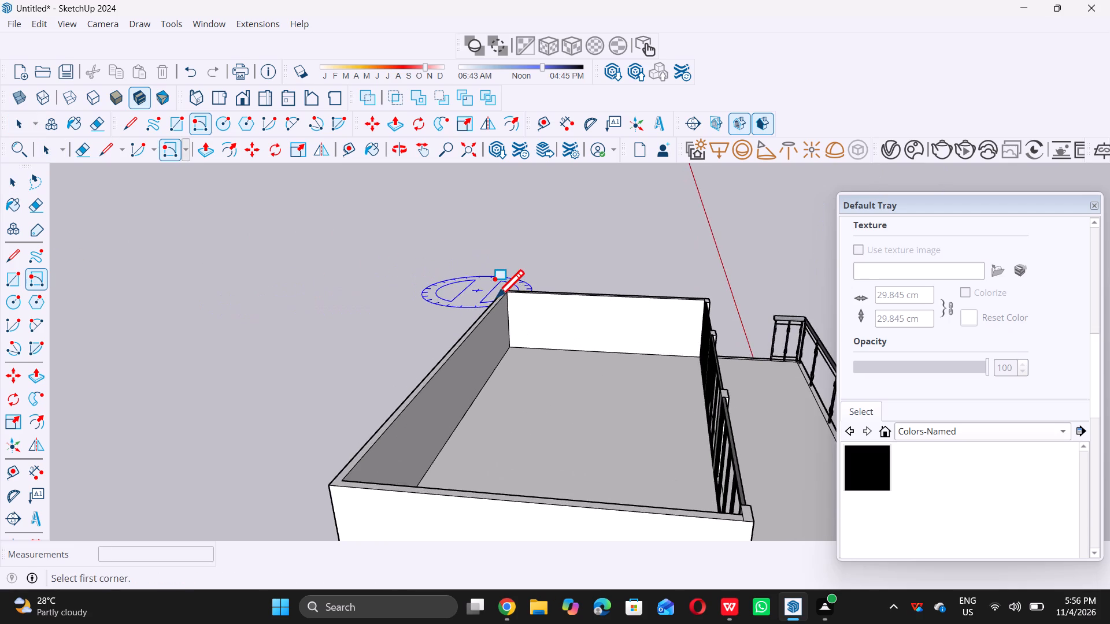
pyautogui.scroll(3, 494, 298)
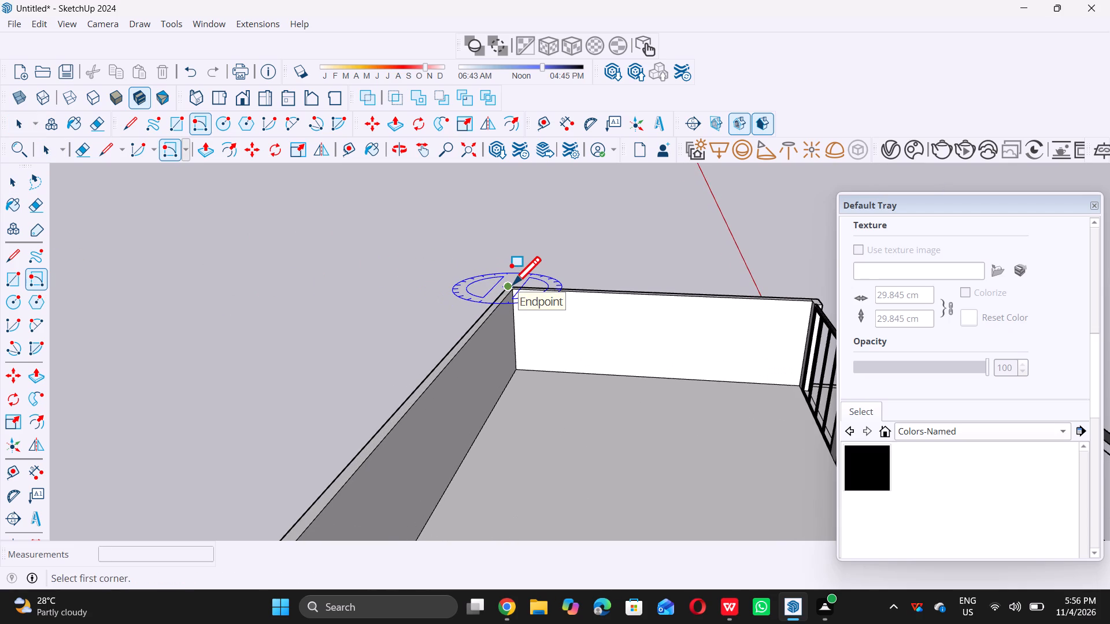
pyautogui.doubleClick(511, 284)
pyautogui.scroll(-8, 511, 284)
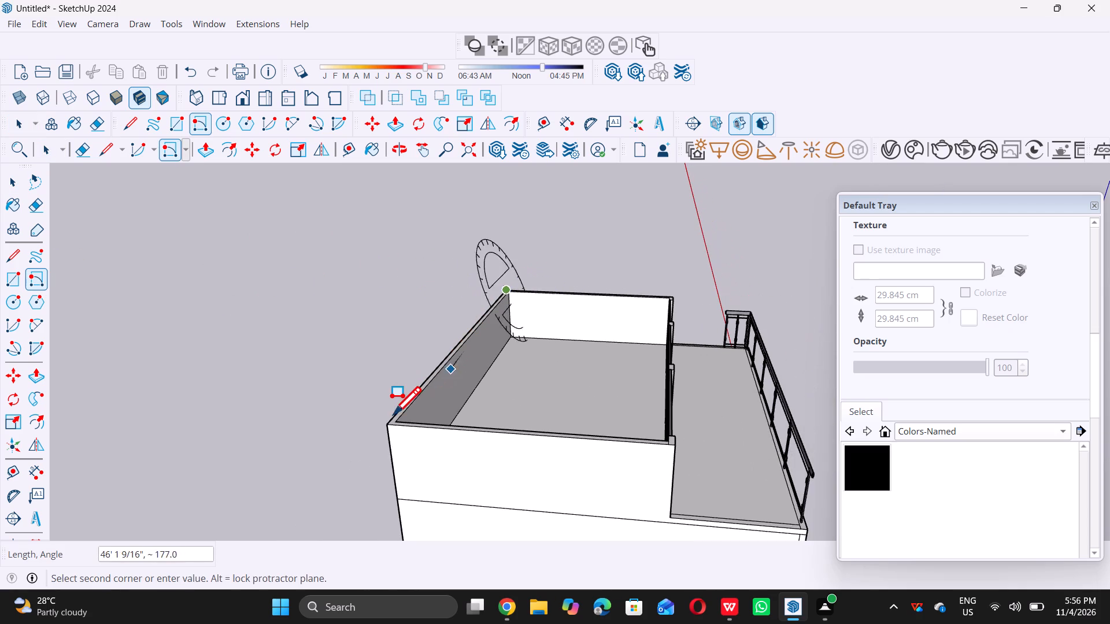
pyautogui.scroll(4, 391, 425)
pyautogui.click(386, 426)
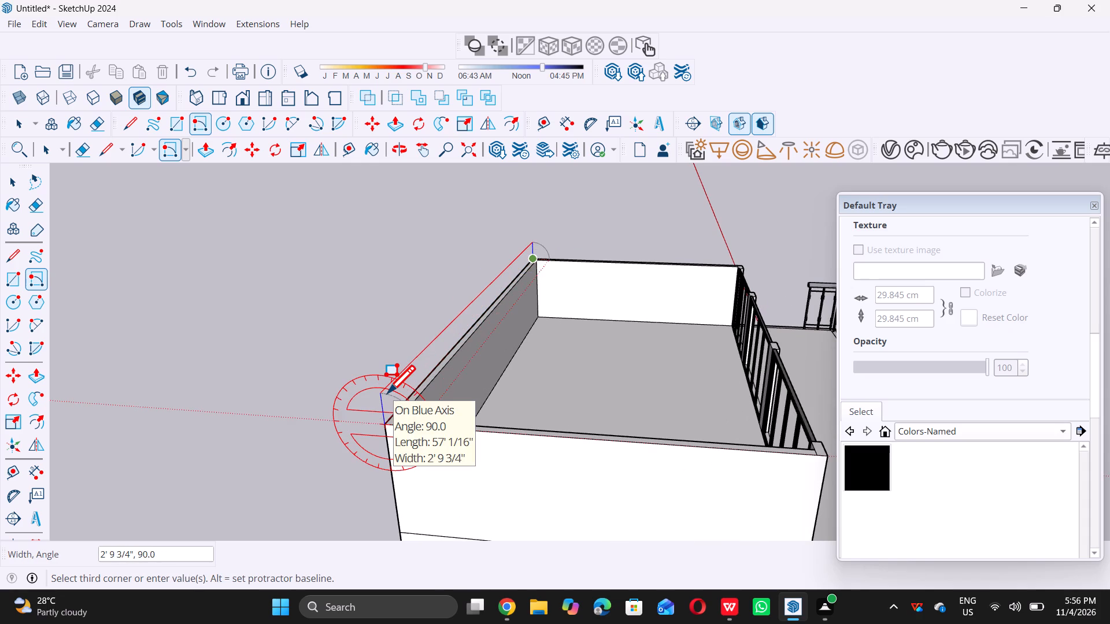
pyautogui.press('9')
pyautogui.hotkey('shift', '"')
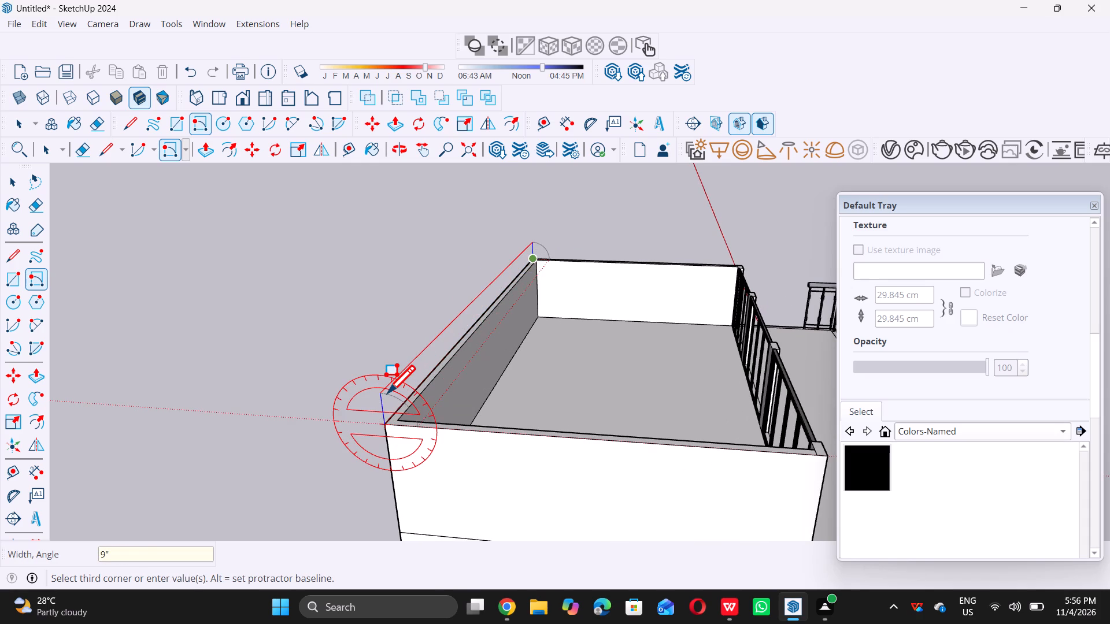
pyautogui.press('Return')
pyautogui.press('space')
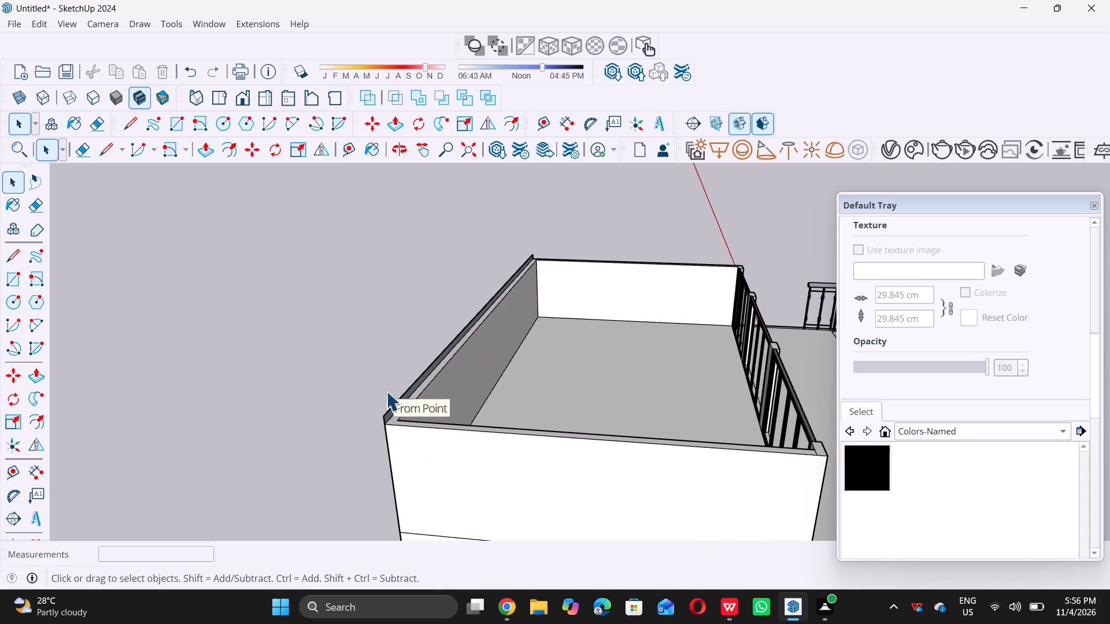
# Push/Pull the 9" strip about 42' 6 9/16" across the top storey as a roof slab overhanging the window front.
pyautogui.scroll(8, 412, 412)
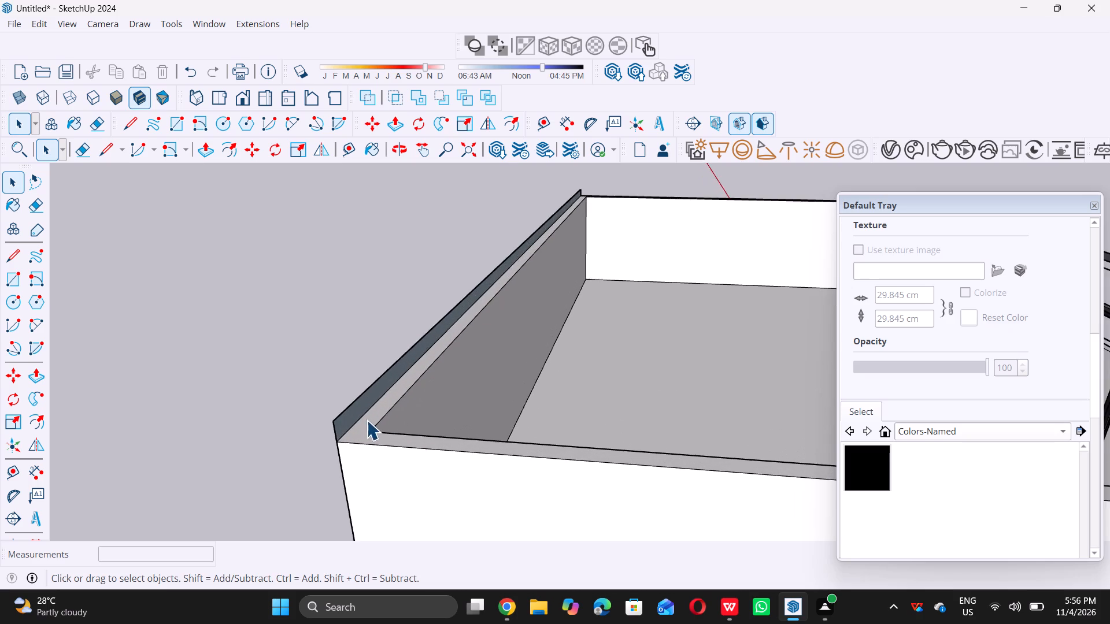
pyautogui.scroll(5, 367, 420)
pyautogui.click(348, 421)
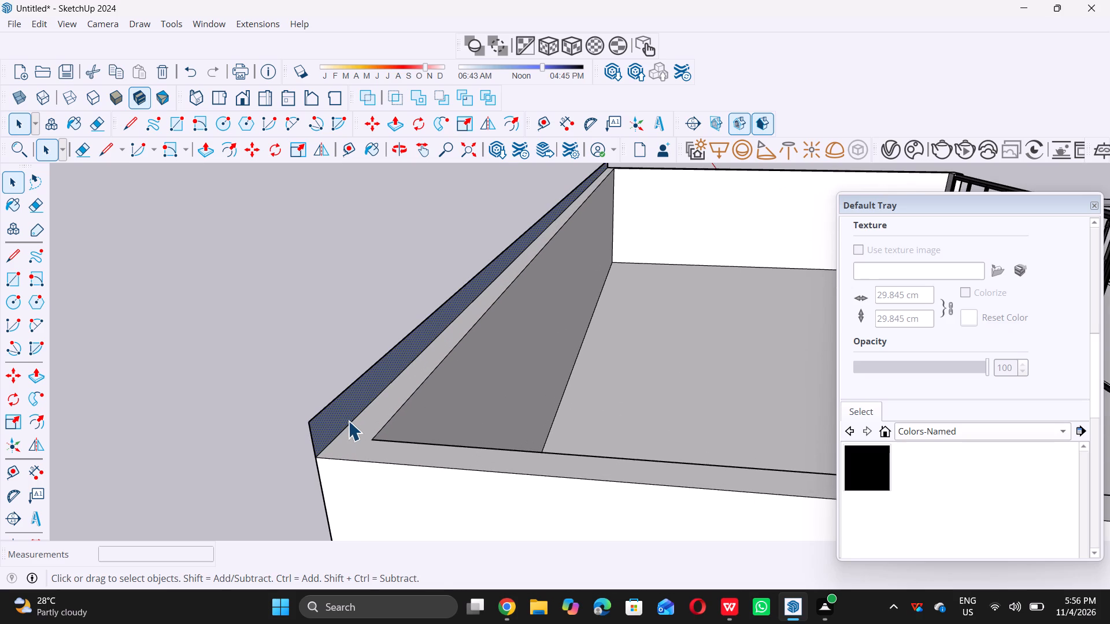
pyautogui.press('p')
pyautogui.click(346, 416)
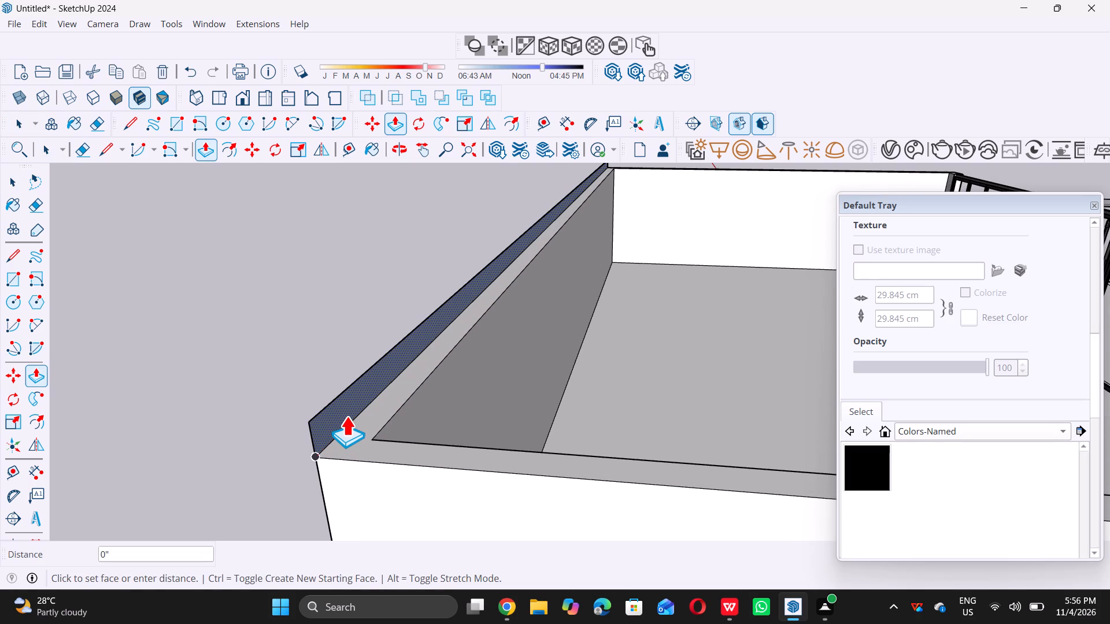
pyautogui.scroll(-16, 443, 438)
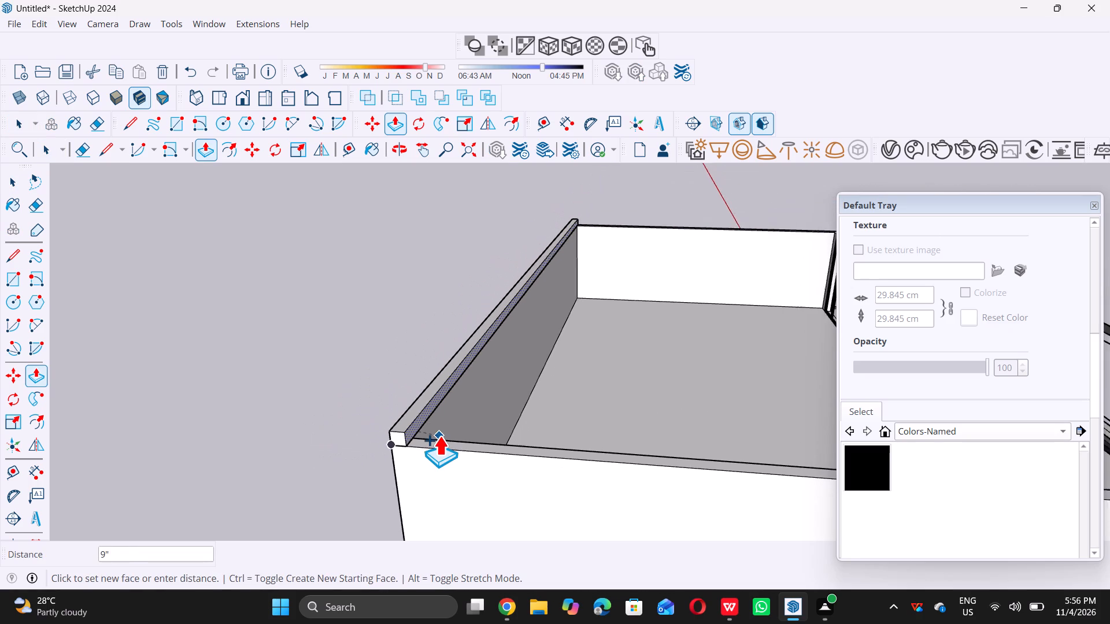
pyautogui.scroll(-11, 439, 436)
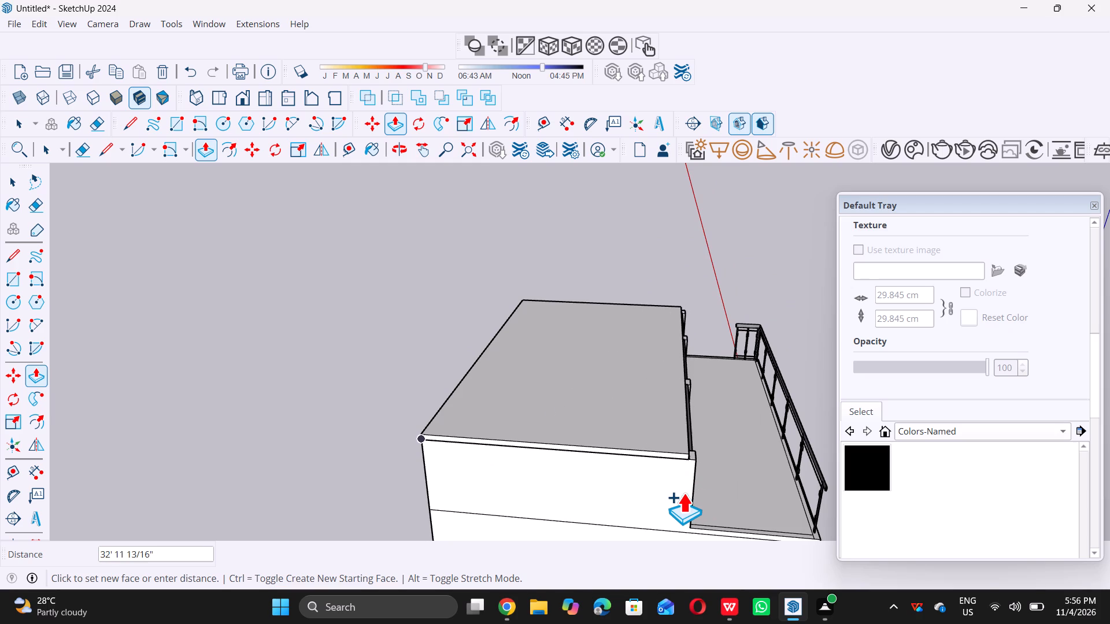
pyautogui.click(766, 492)
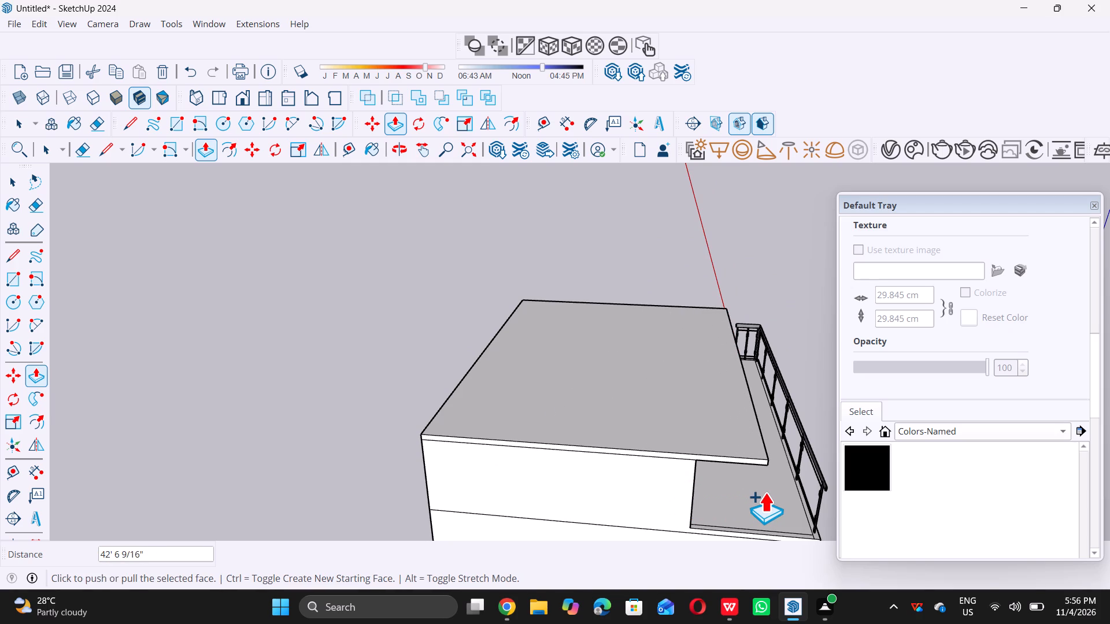
pyautogui.press('space')
pyautogui.tripleClick(282, 340)
# Examine the roof slab and its front overhang above the railed terrace from the front, the side and above.
pyautogui.scroll(-5, 282, 340)
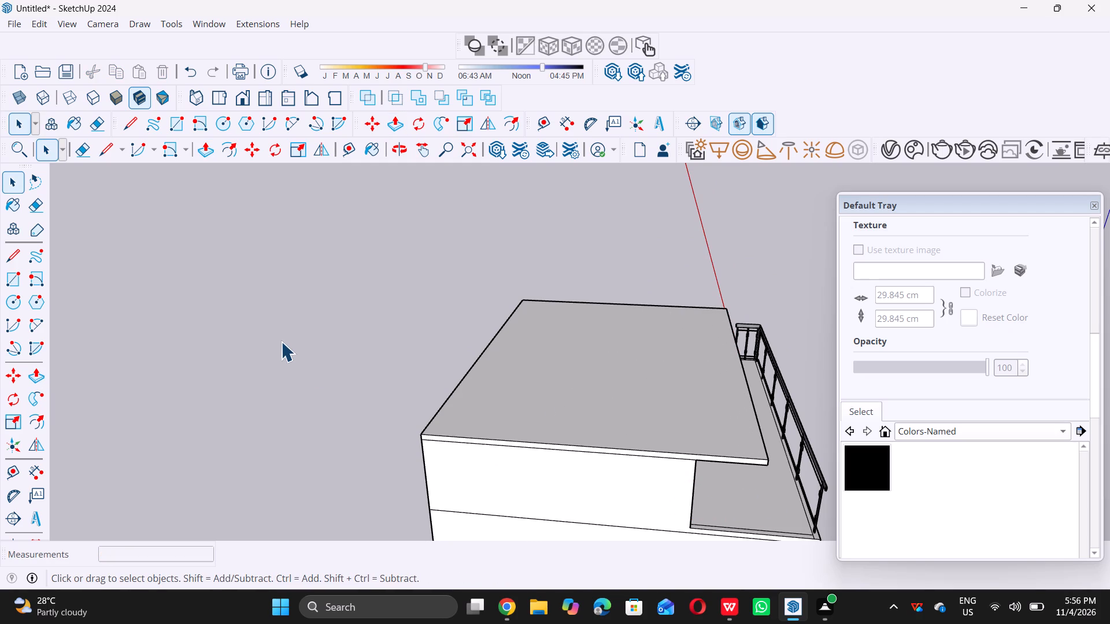
pyautogui.scroll(-7, 281, 341)
pyautogui.moveTo(370, 399); pyautogui.dragTo(156, 313, button='middle')
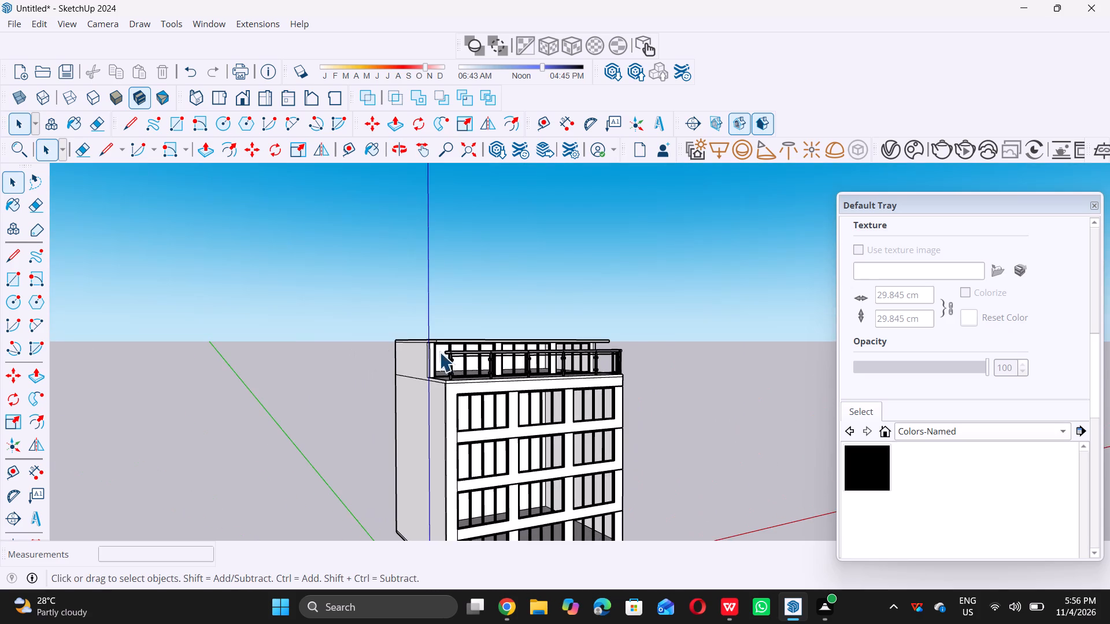
pyautogui.moveTo(455, 351); pyautogui.dragTo(350, 408, button='middle')
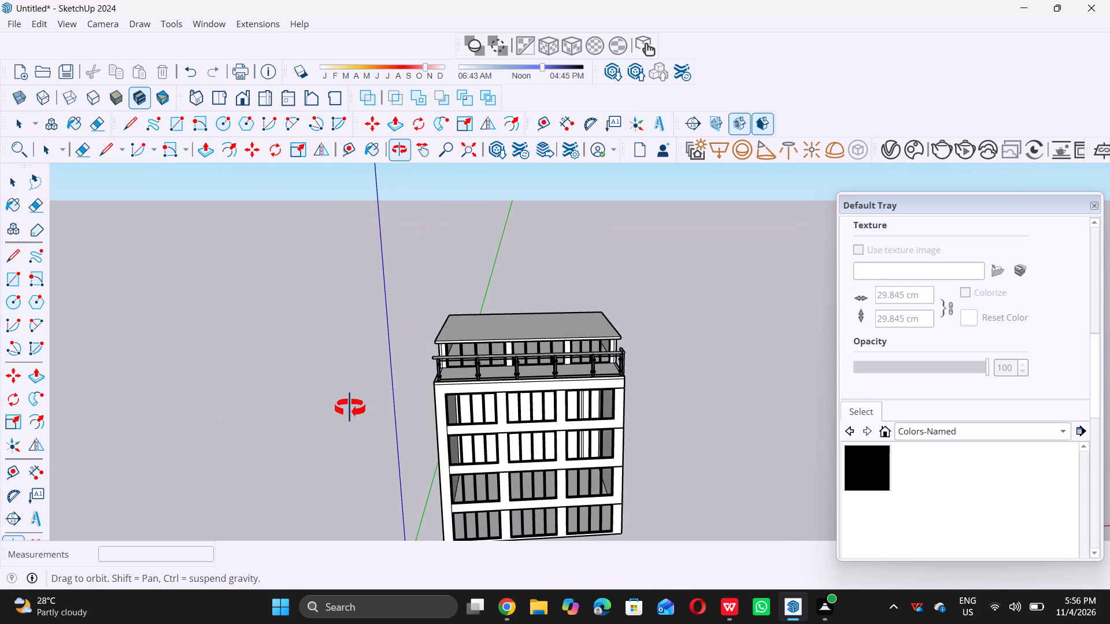
pyautogui.moveTo(350, 408); pyautogui.dragTo(608, 417, button='middle')
pyautogui.scroll(-6, 431, 405)
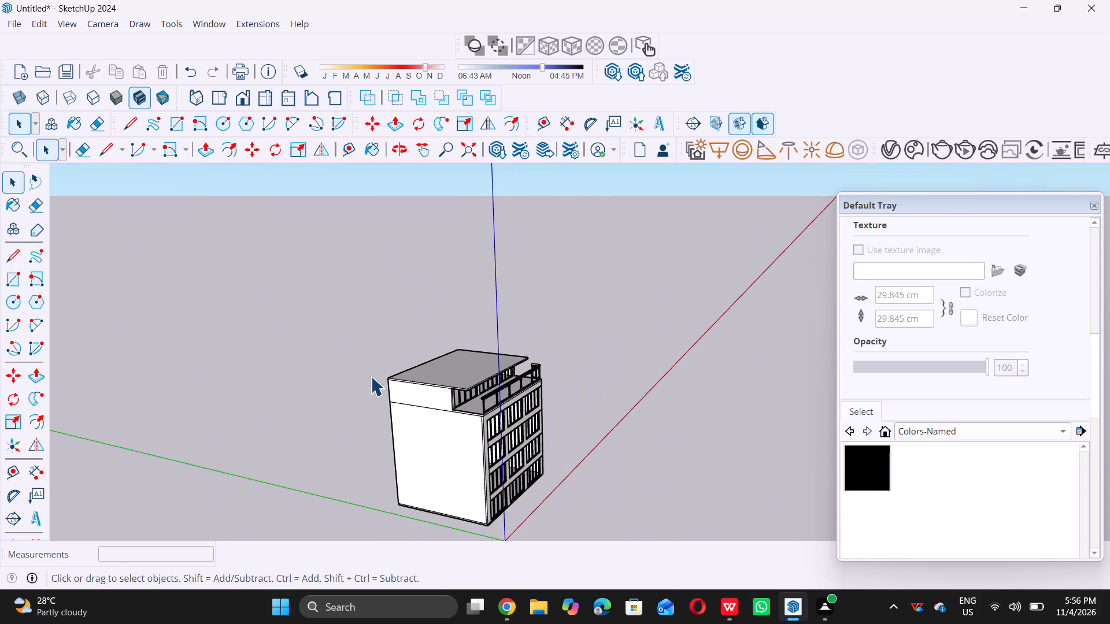
pyautogui.scroll(-4, 371, 376)
pyautogui.moveTo(408, 393); pyautogui.dragTo(431, 443, button='middle')
pyautogui.scroll(-1, 441, 437)
pyautogui.scroll(5, 458, 428)
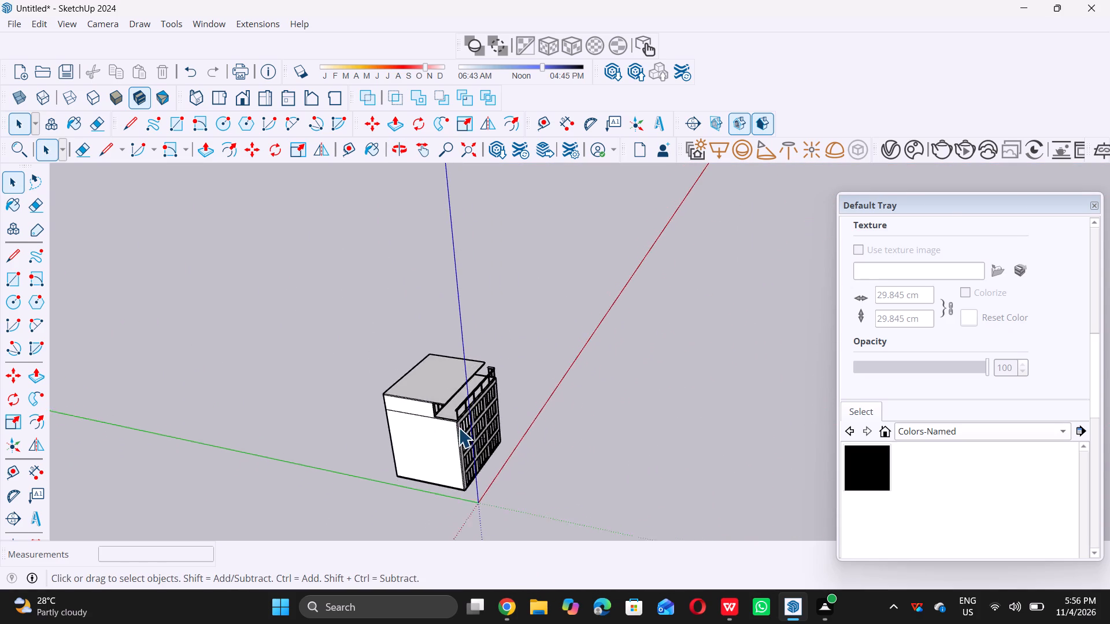
pyautogui.scroll(9, 458, 428)
pyautogui.moveTo(450, 429); pyautogui.dragTo(425, 473, button='middle')
pyautogui.scroll(3, 423, 428)
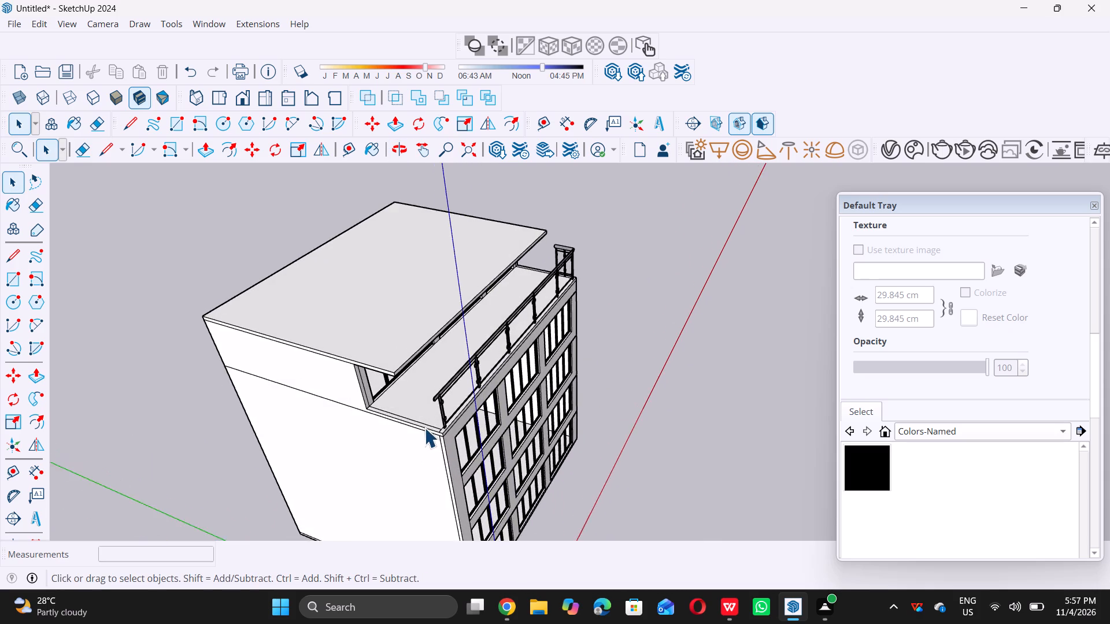
# Push/Pull the narrow floor strip along the terrace's open side up about 7' 1 1/4" to the railing's top corner.
pyautogui.scroll(4, 424, 428)
pyautogui.scroll(7, 350, 396)
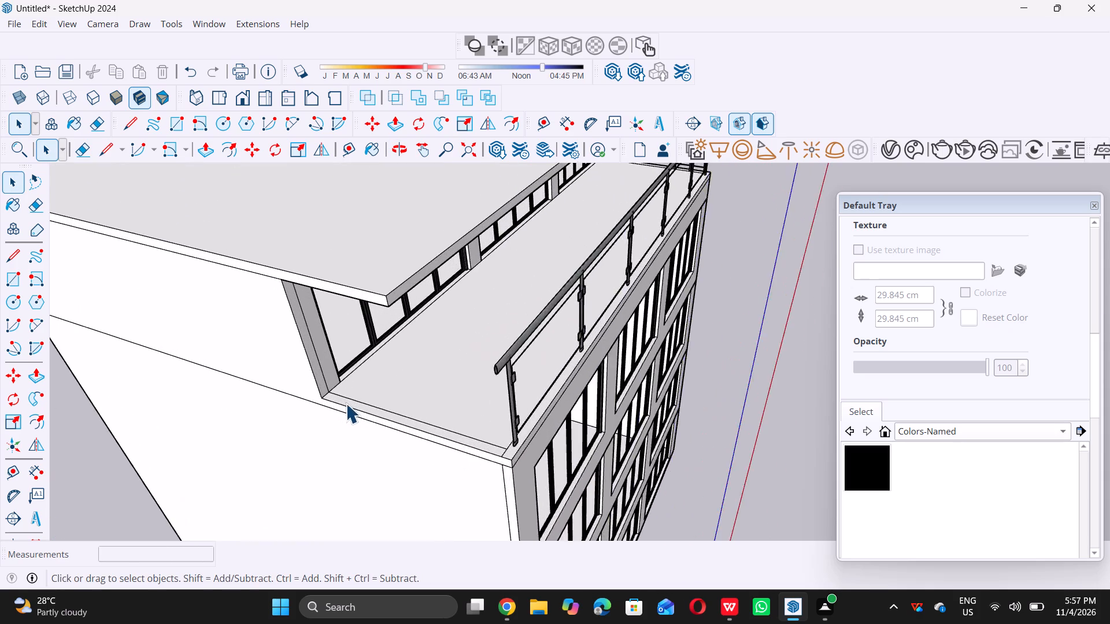
pyautogui.scroll(6, 373, 406)
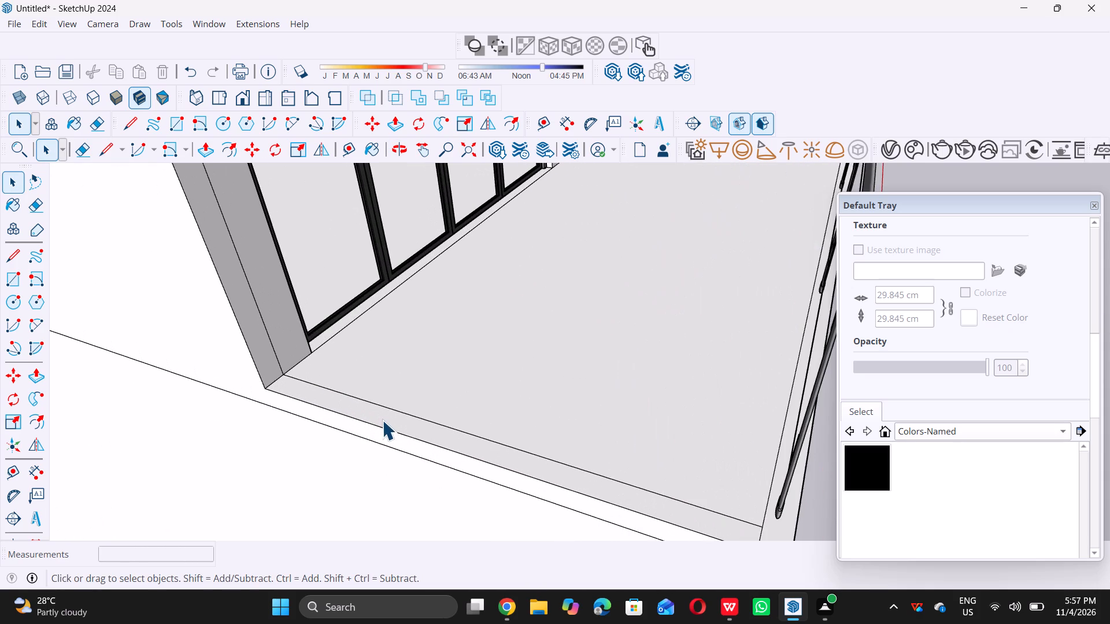
pyautogui.click(382, 420)
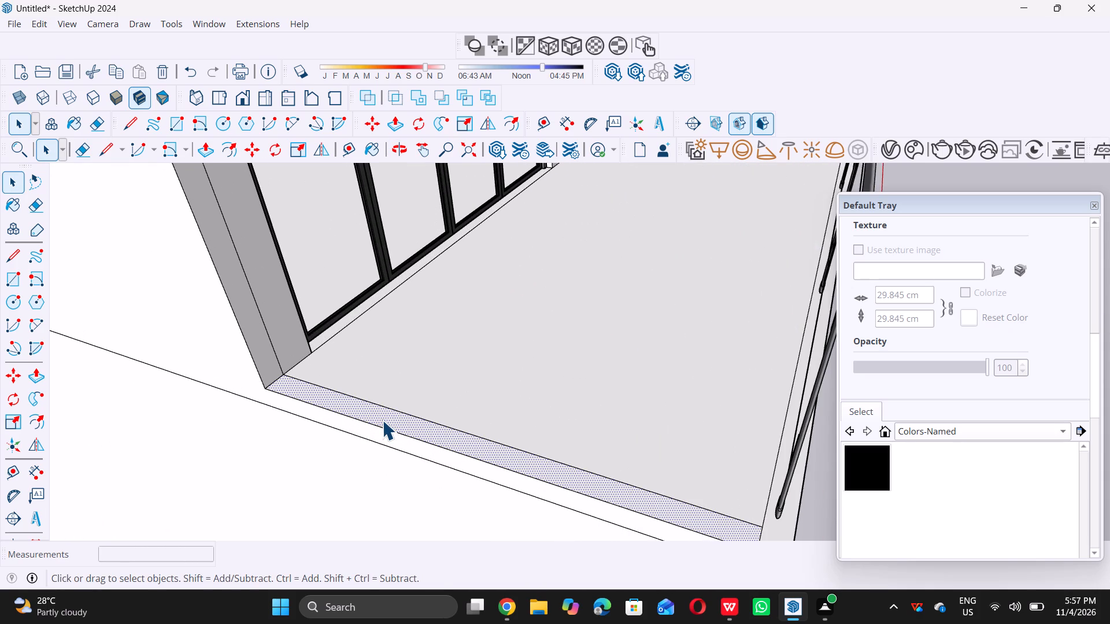
pyautogui.press('p')
pyautogui.click(390, 418)
pyautogui.scroll(-13, 376, 378)
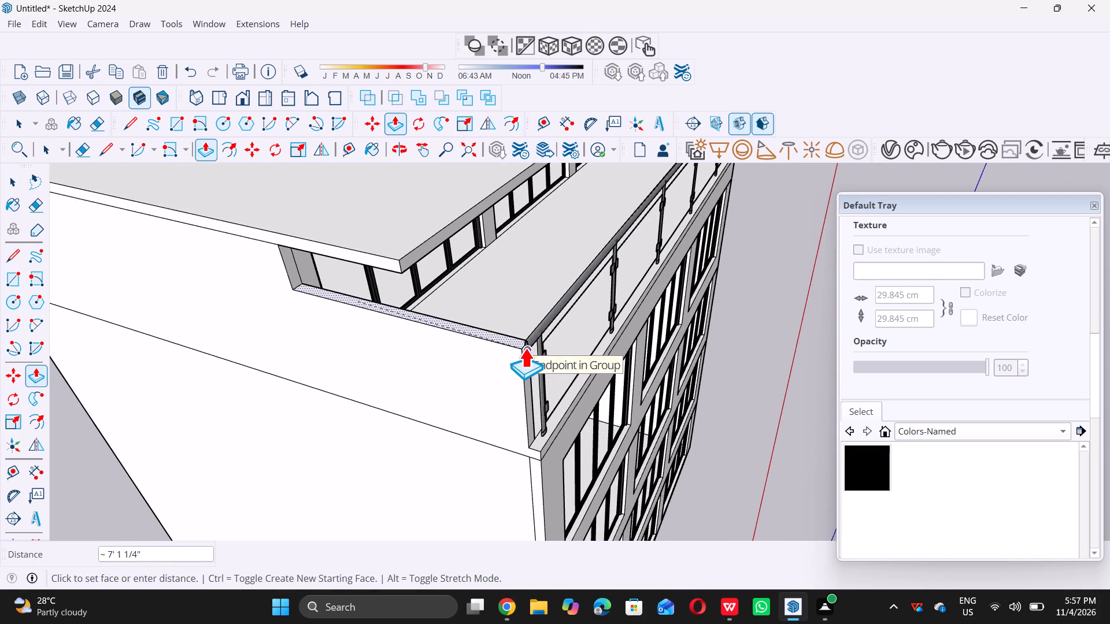
pyautogui.click(525, 348)
pyautogui.press('space')
pyautogui.scroll(-11, 507, 366)
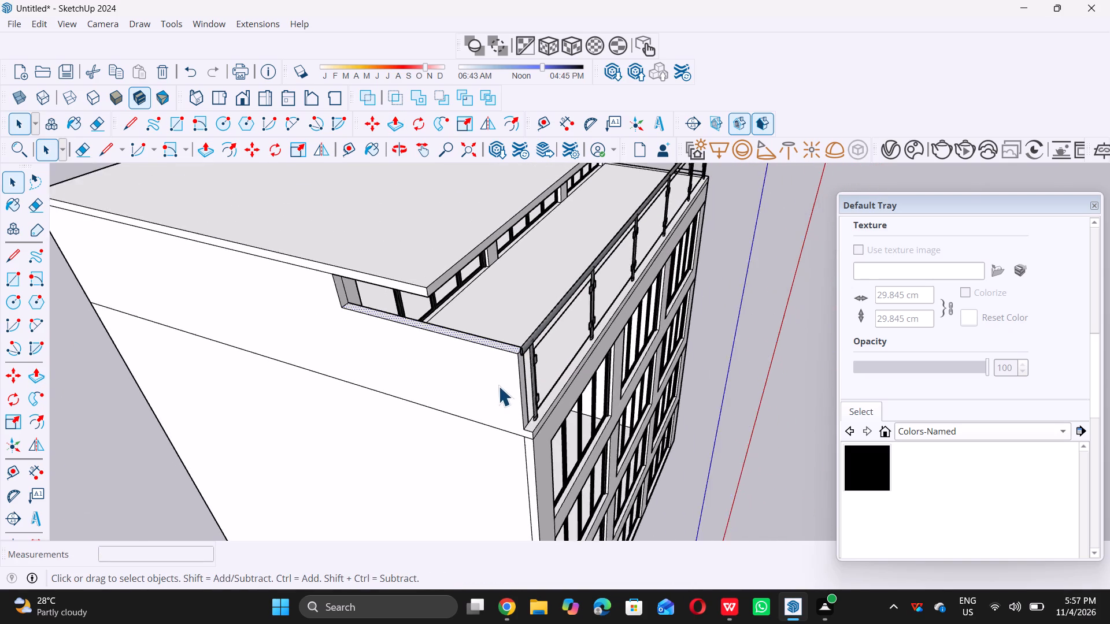
pyautogui.scroll(-14, 498, 386)
pyautogui.click(689, 299)
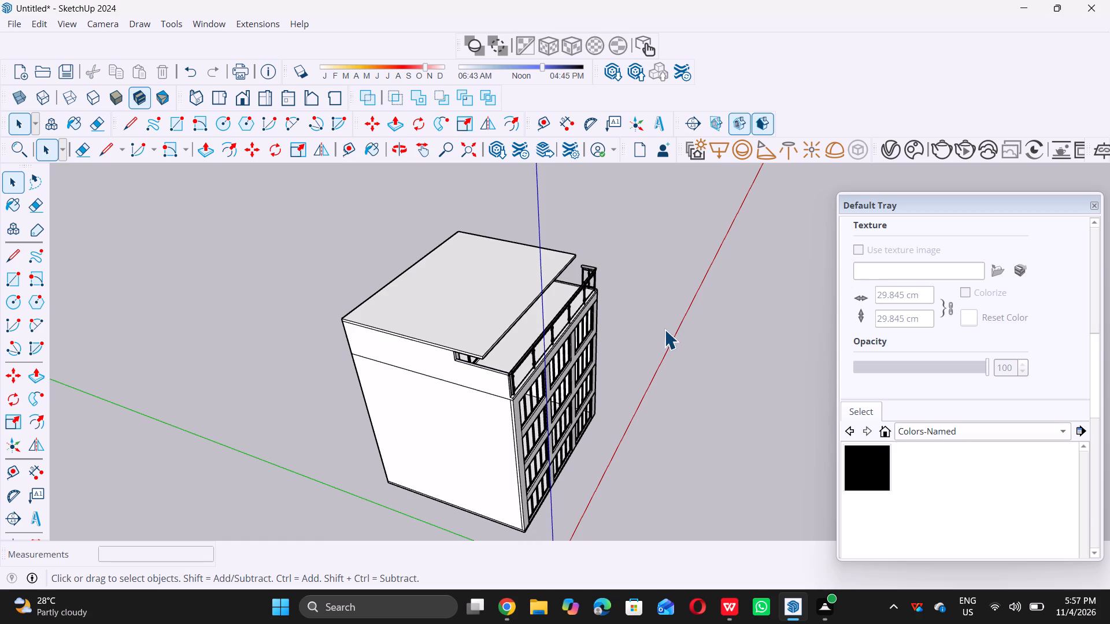
# Draw a 9" line across the edge strip on the terrace's opposite side, just beside the last post of the short railing return.
pyautogui.moveTo(664, 330); pyautogui.dragTo(80, 303, button='middle')
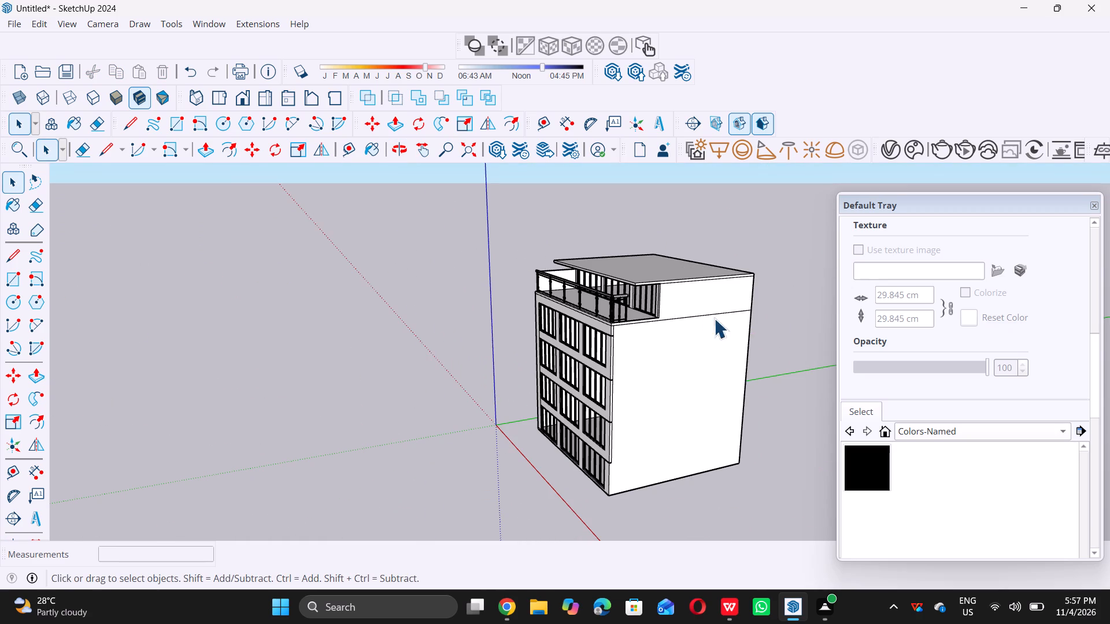
pyautogui.scroll(-5, 532, 302)
pyautogui.moveTo(566, 315); pyautogui.dragTo(552, 333, button='middle')
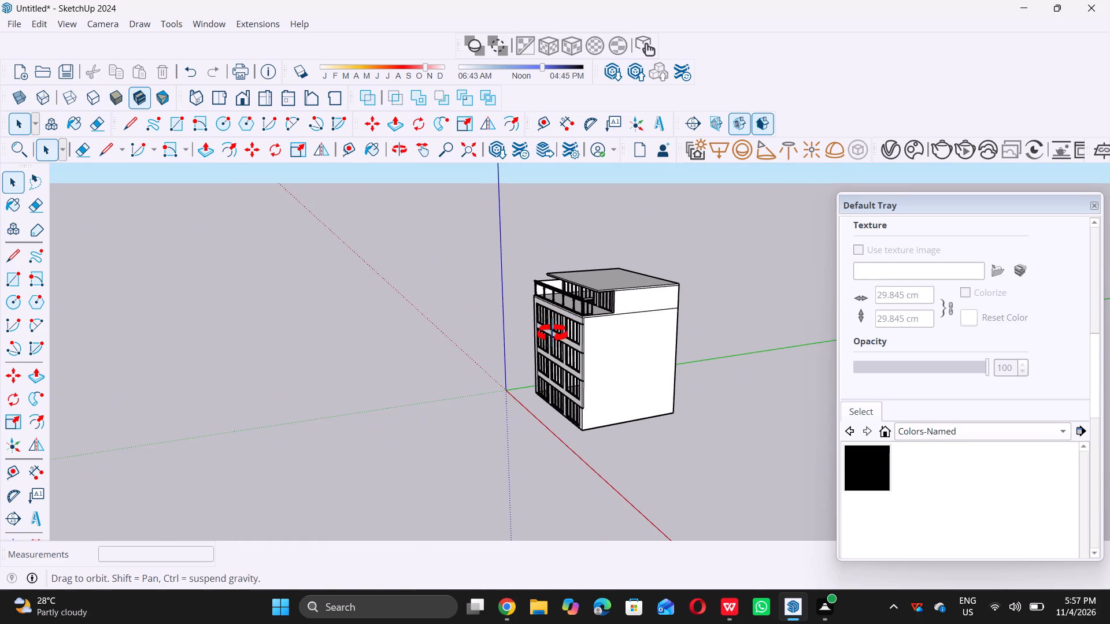
pyautogui.moveTo(552, 333); pyautogui.dragTo(486, 383, button='middle')
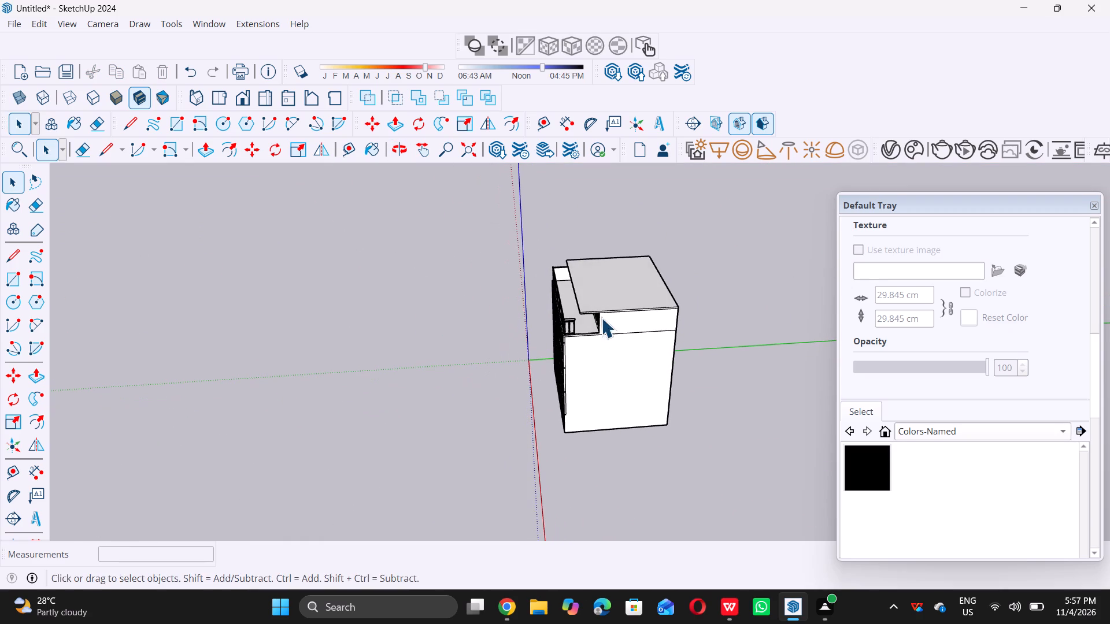
pyautogui.moveTo(588, 333); pyautogui.dragTo(551, 407, button='middle')
pyautogui.scroll(8, 578, 355)
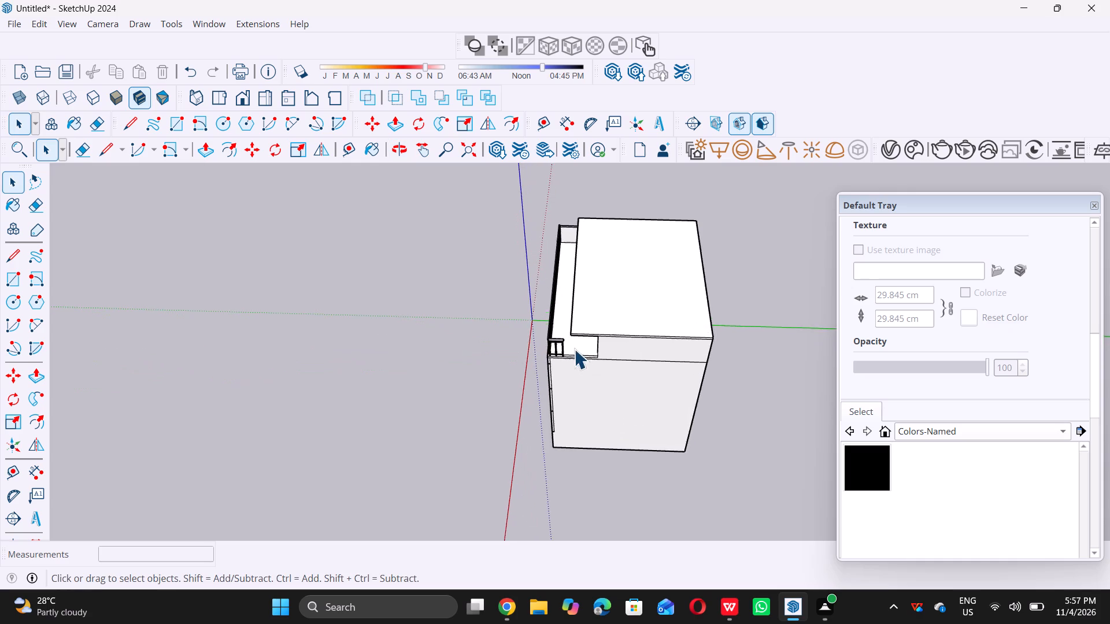
pyautogui.scroll(15, 571, 356)
pyautogui.scroll(14, 567, 356)
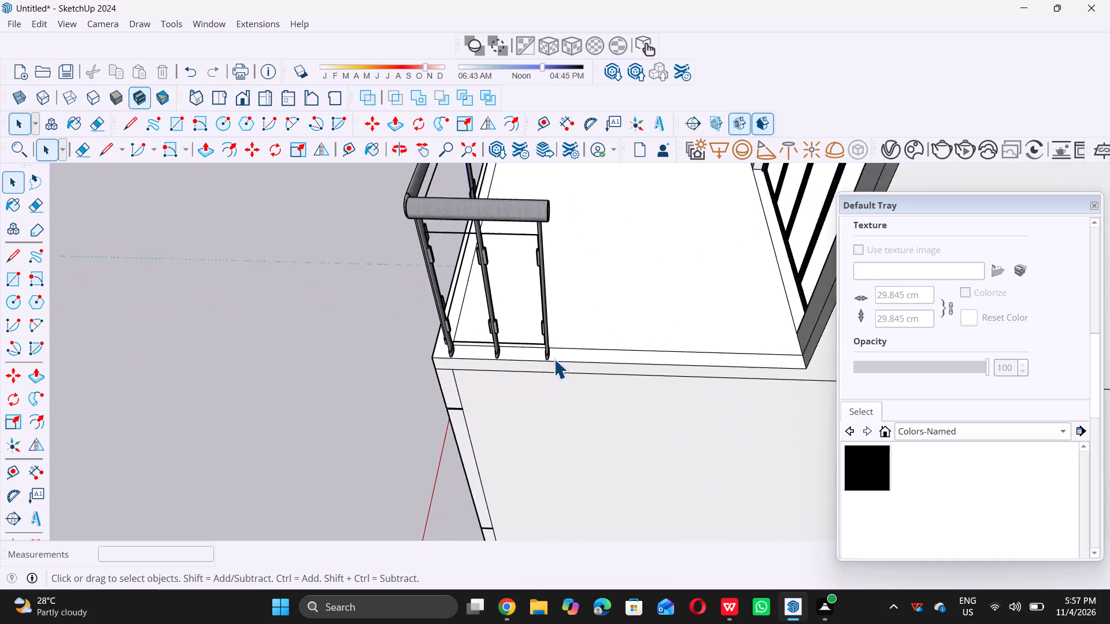
pyautogui.scroll(3, 547, 362)
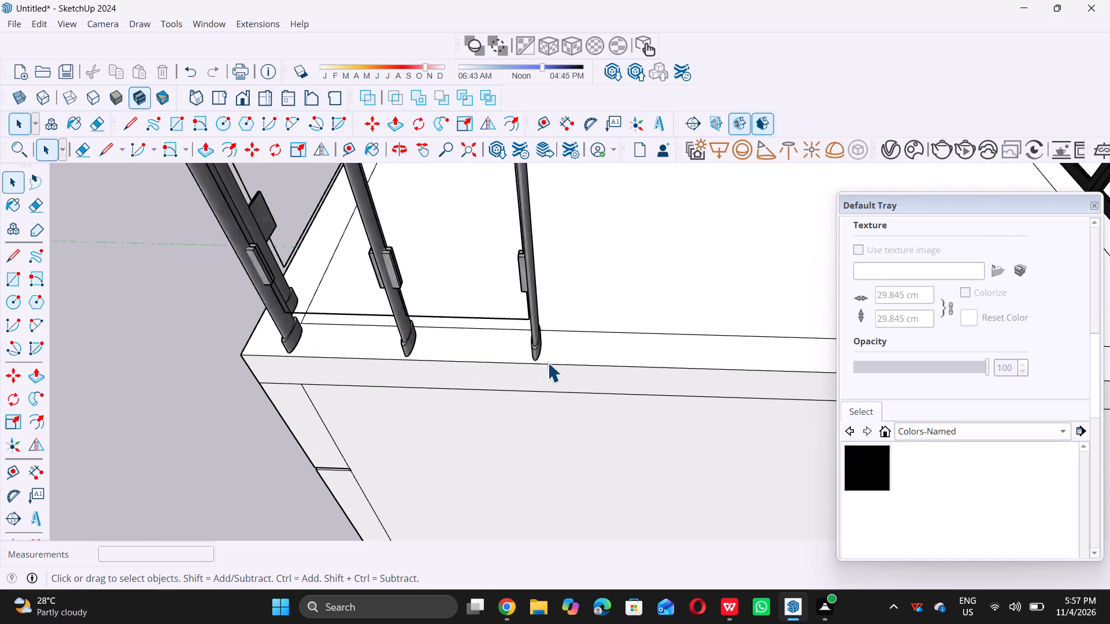
pyautogui.press('l')
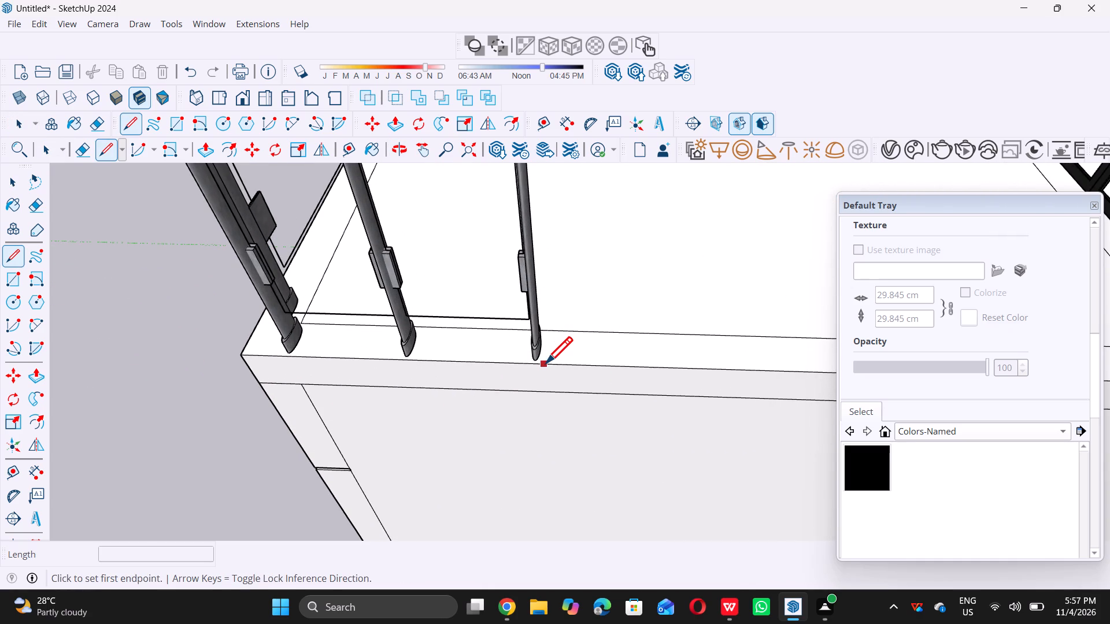
pyautogui.doubleClick(546, 363)
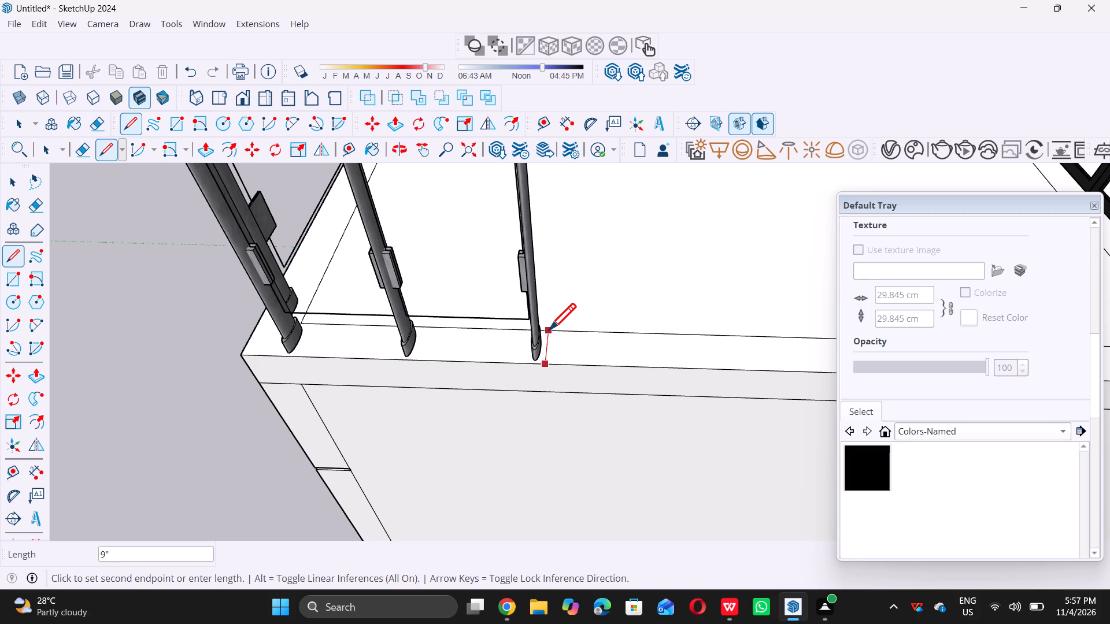
pyautogui.click(549, 329)
pyautogui.press('space')
# Push/Pull the strip section between the railing's end post and the top-storey wall up 7' 7 13/16" to the handrail's top.
pyautogui.click(588, 347)
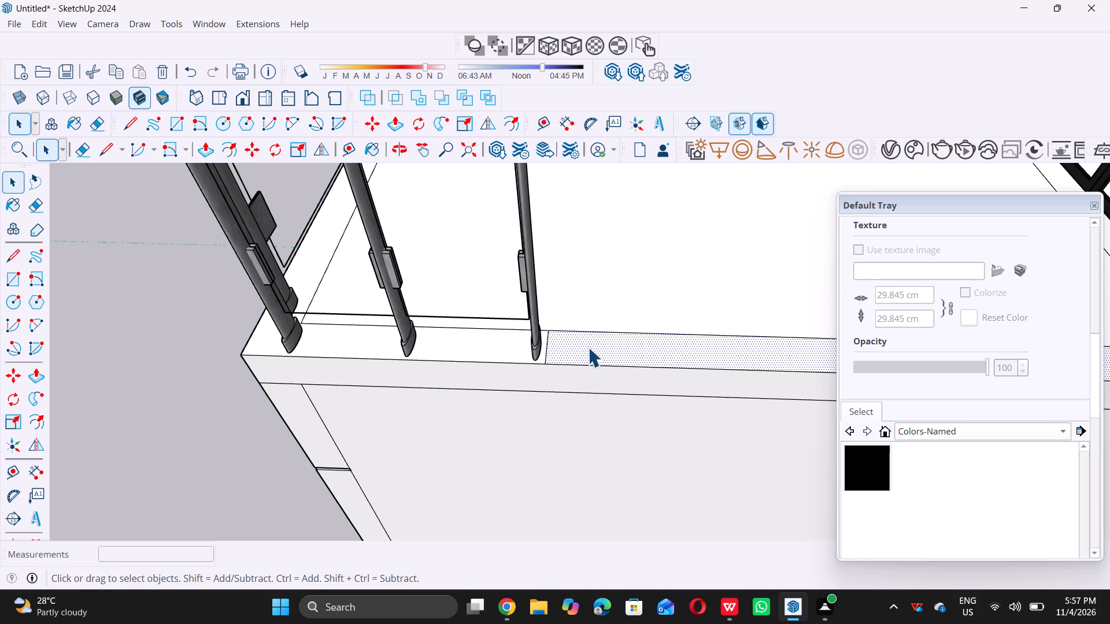
pyautogui.press('p')
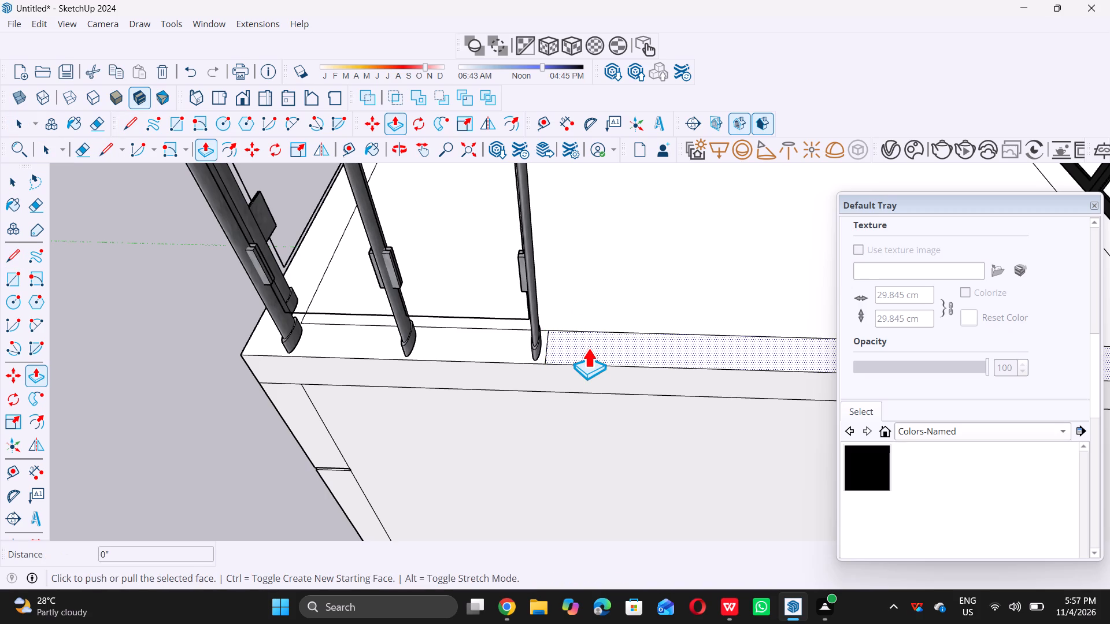
pyautogui.click(588, 348)
pyautogui.scroll(-12, 573, 315)
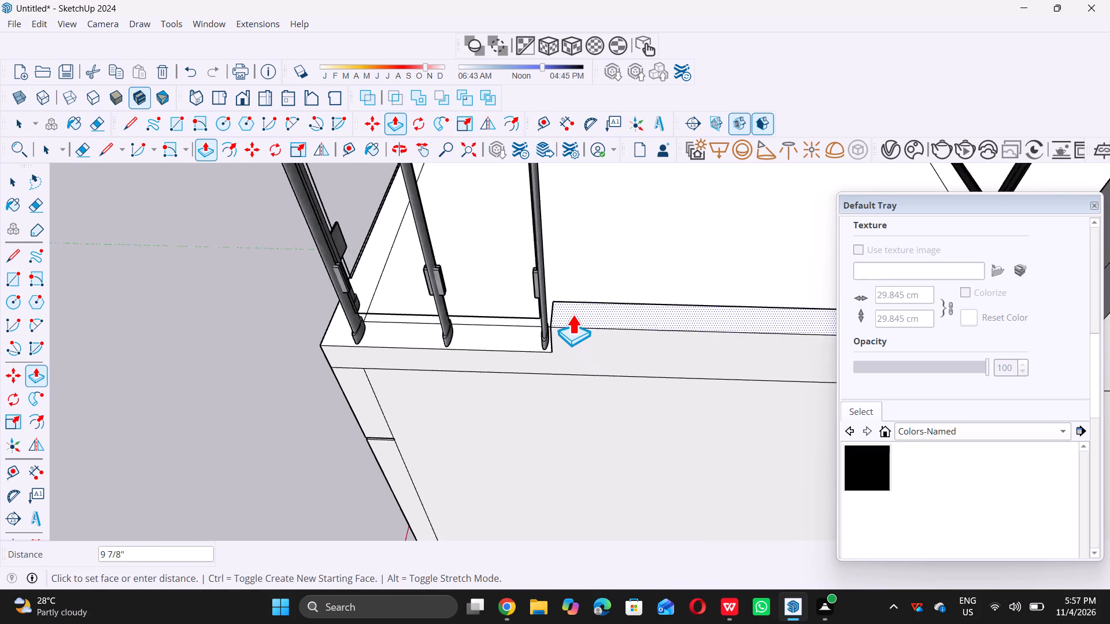
pyautogui.scroll(-15, 572, 314)
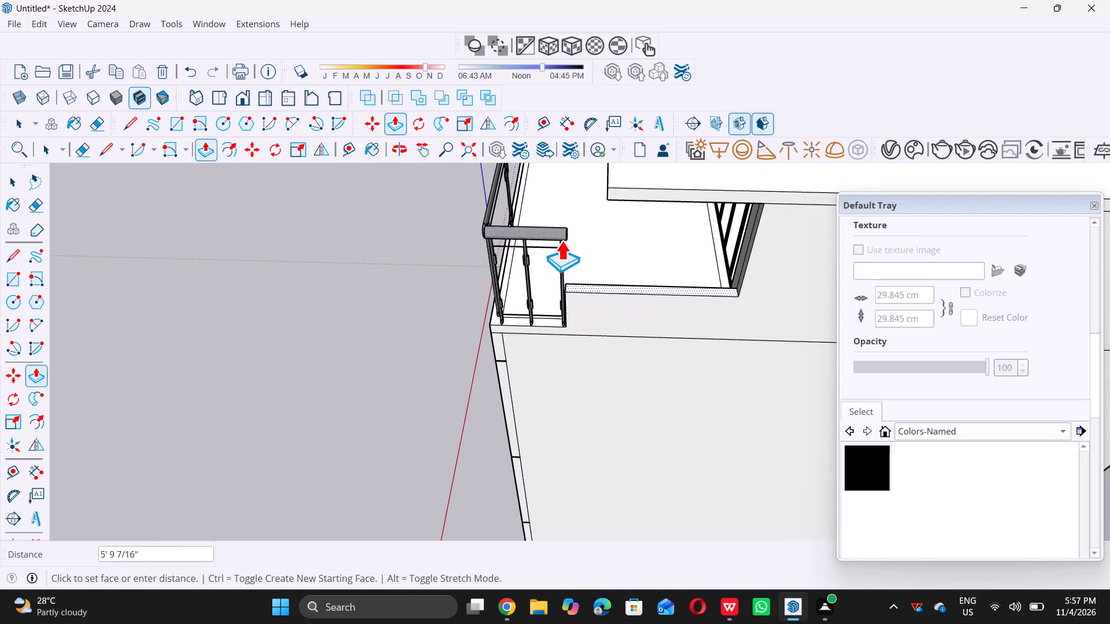
pyautogui.click(564, 231)
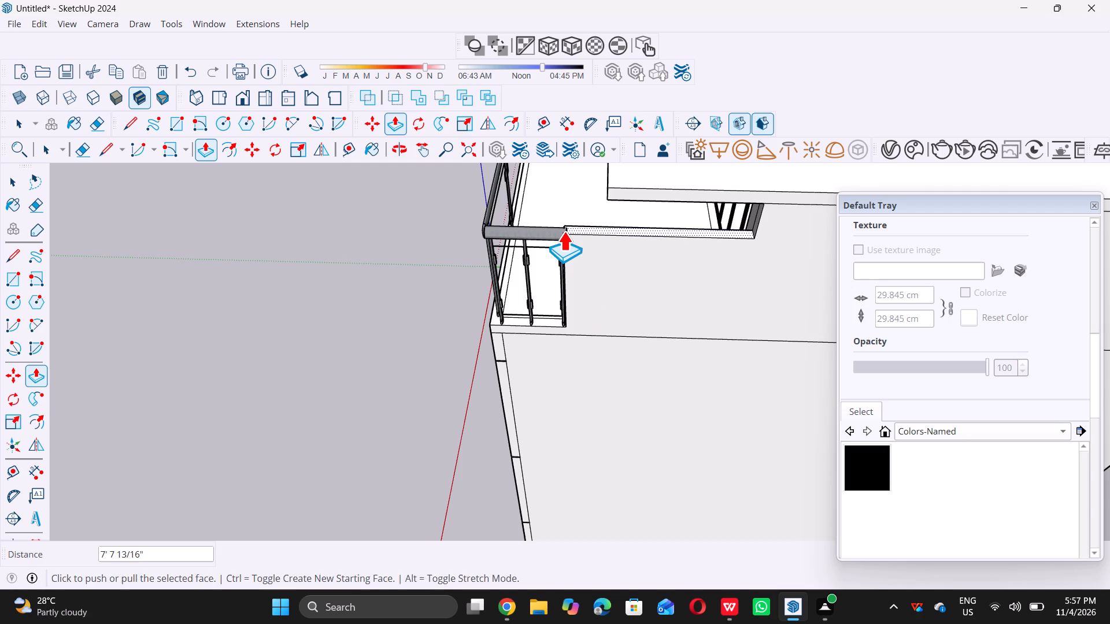
pyautogui.press('space')
# Examine the whole building with its raised terrace side walls from the side, the corner and the front.
pyautogui.scroll(-15, 608, 321)
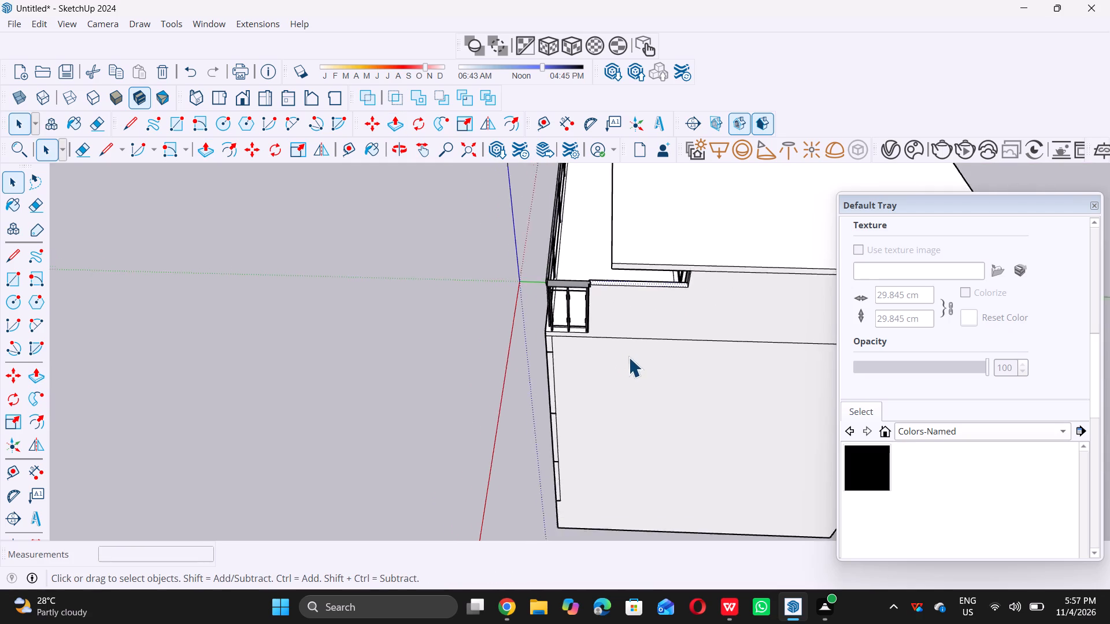
pyautogui.scroll(-7, 628, 357)
pyautogui.doubleClick(415, 344)
pyautogui.scroll(-6, 526, 318)
pyautogui.moveTo(561, 354); pyautogui.dragTo(763, 297, button='middle')
pyautogui.moveTo(571, 348); pyautogui.dragTo(723, 311, button='middle')
pyautogui.moveTo(582, 354); pyautogui.dragTo(650, 335, button='middle')
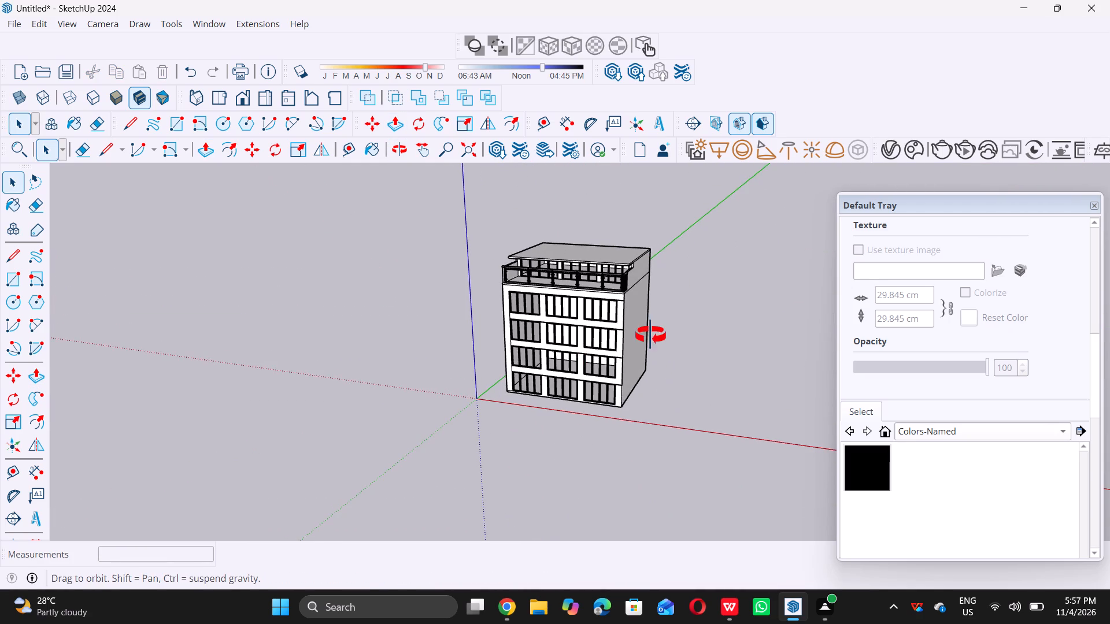
pyautogui.moveTo(650, 335); pyautogui.dragTo(685, 299, button='middle')
pyautogui.scroll(-1, 674, 308)
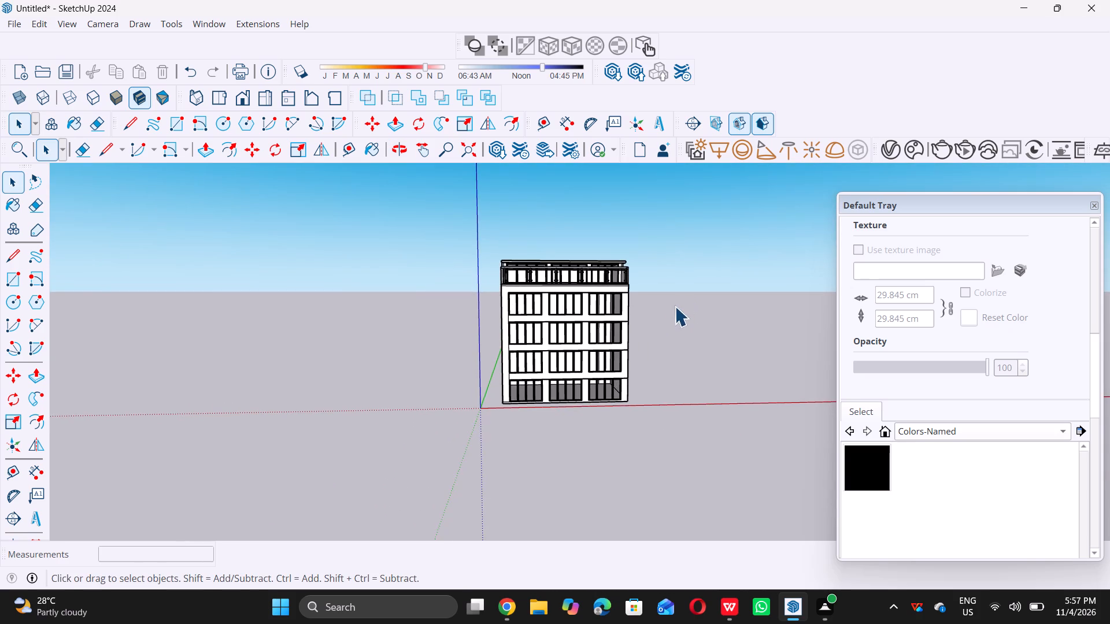
pyautogui.scroll(-1, 675, 306)
pyautogui.scroll(7, 667, 318)
pyautogui.scroll(-1, 667, 320)
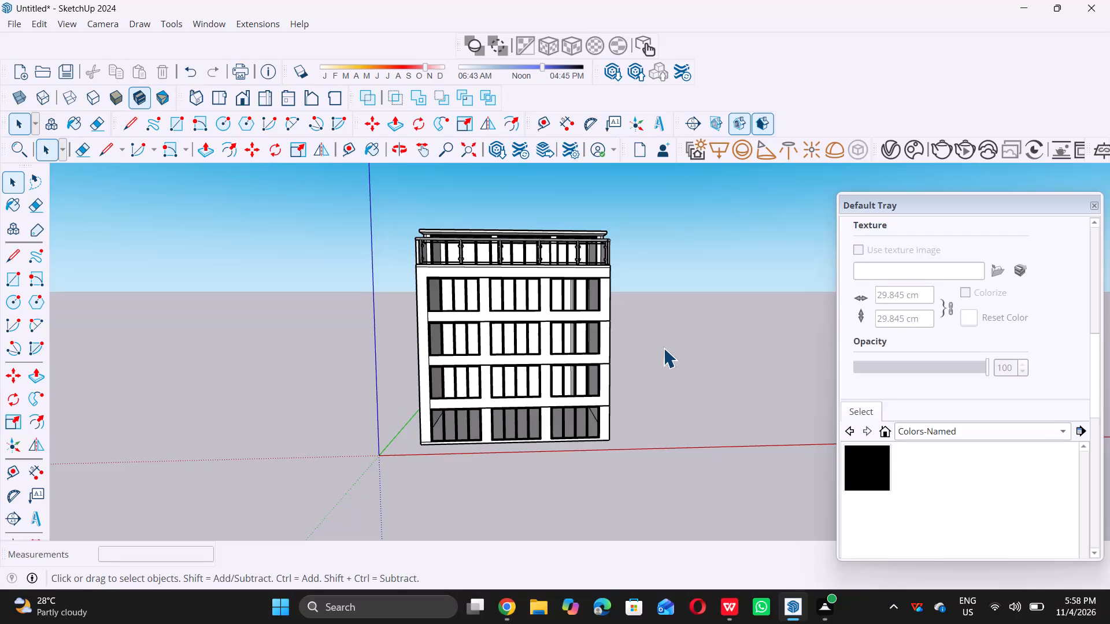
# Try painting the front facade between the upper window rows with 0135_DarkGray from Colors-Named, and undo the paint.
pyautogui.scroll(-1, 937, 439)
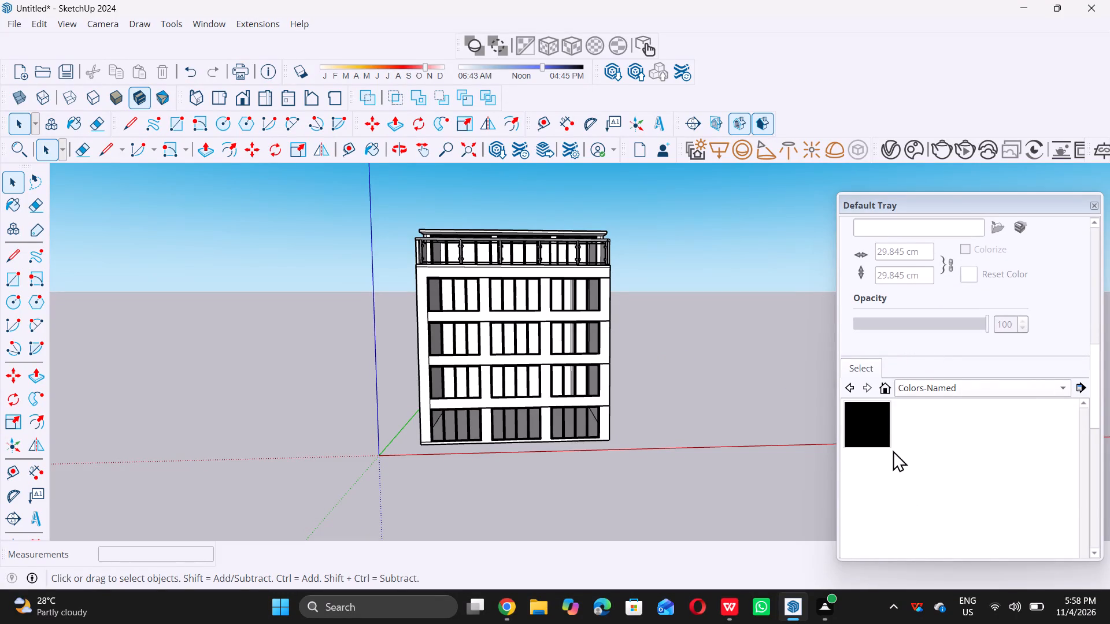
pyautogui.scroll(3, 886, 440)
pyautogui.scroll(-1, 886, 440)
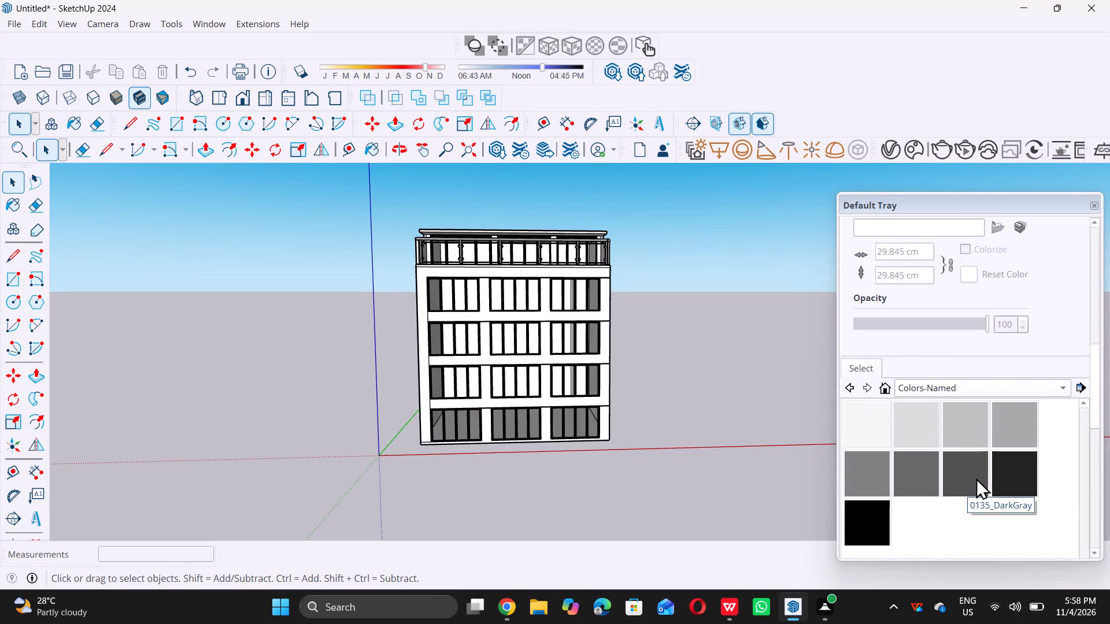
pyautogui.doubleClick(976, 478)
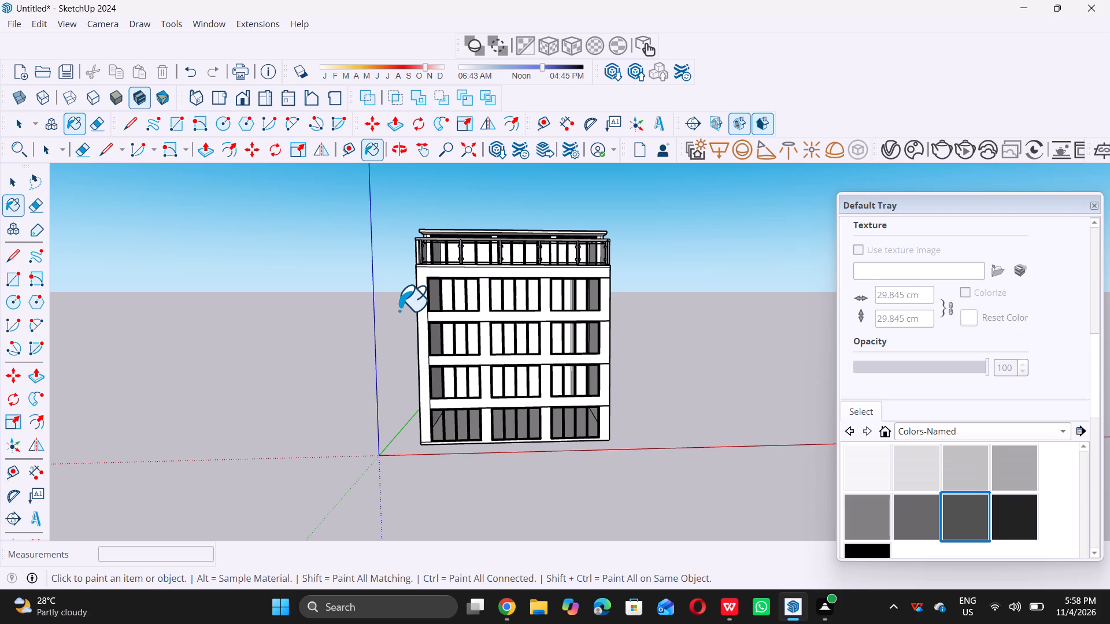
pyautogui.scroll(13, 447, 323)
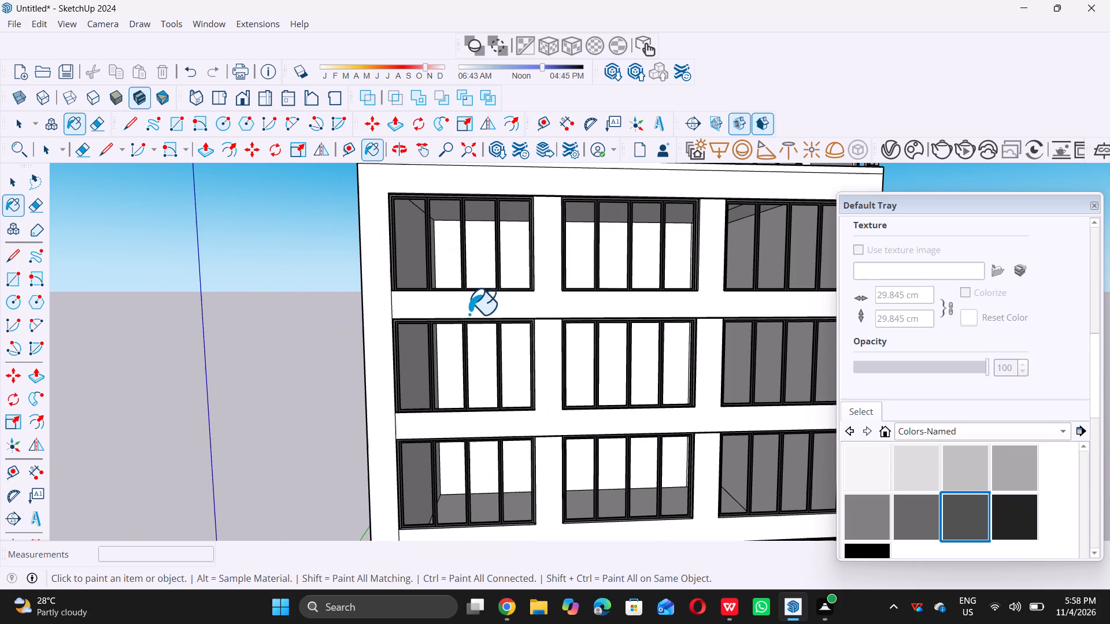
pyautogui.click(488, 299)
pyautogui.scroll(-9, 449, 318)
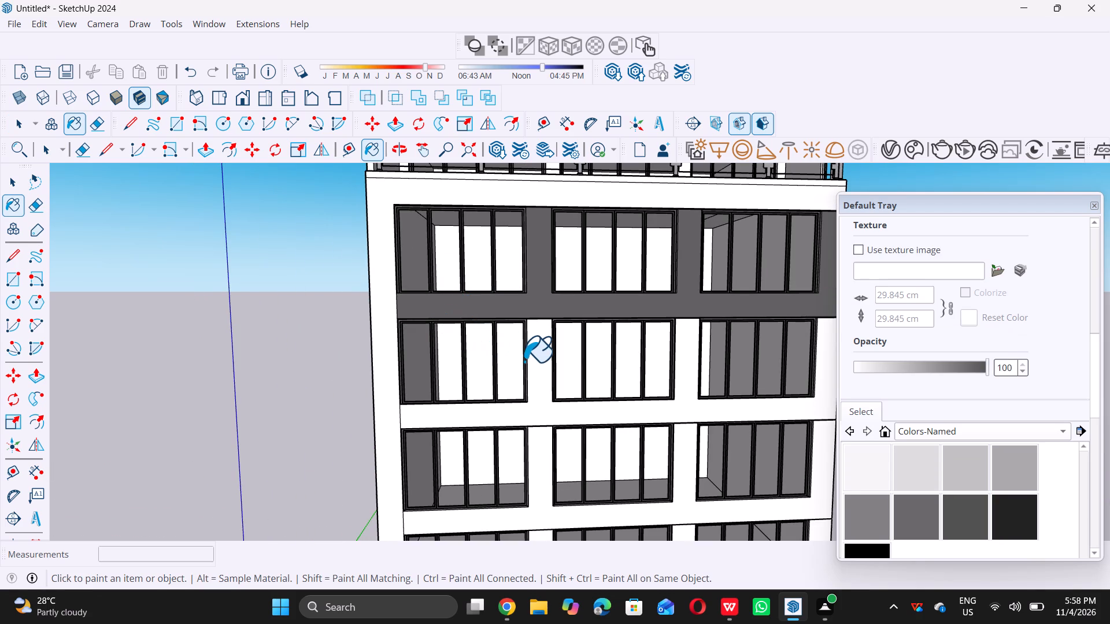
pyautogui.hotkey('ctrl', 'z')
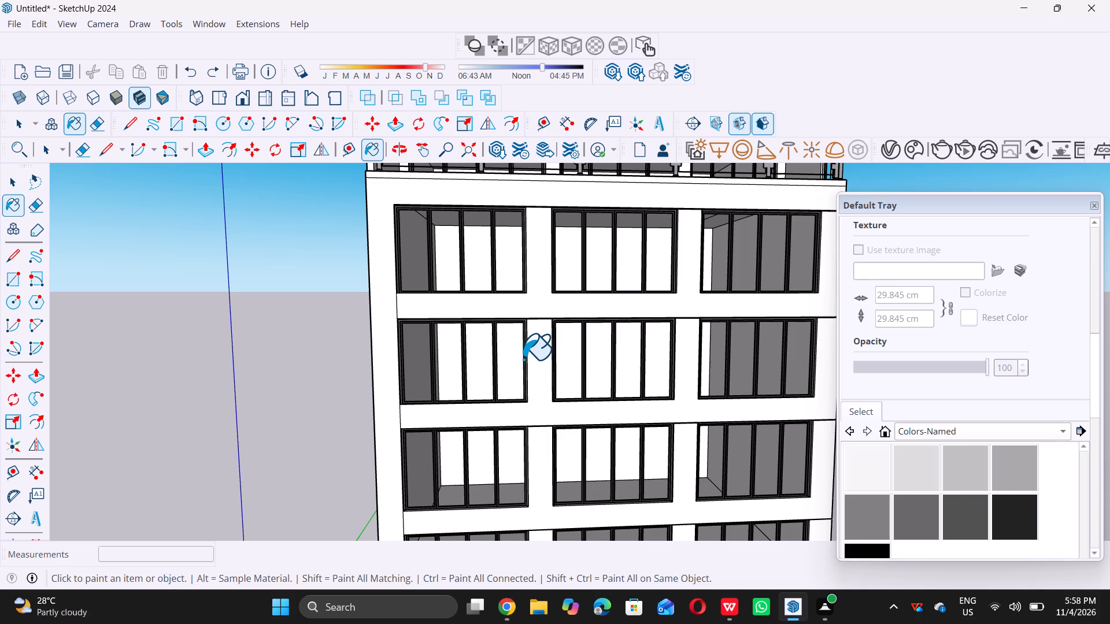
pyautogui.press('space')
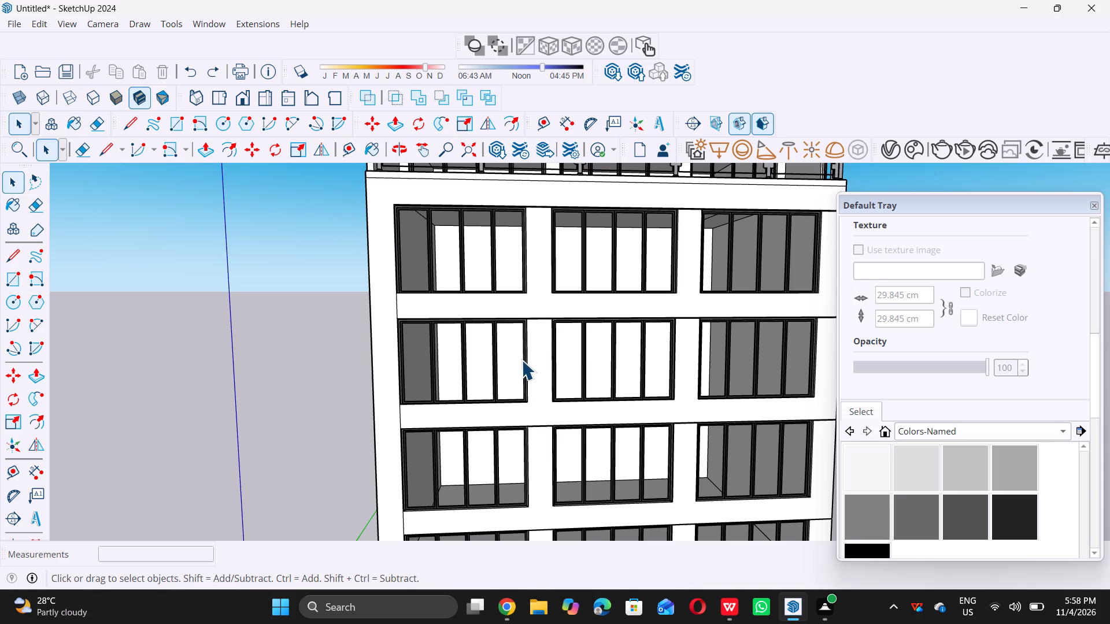
# Draw a vertical 3' 13/16" line across the facade band, joining the inner corners of the first-column windows above and below.
pyautogui.moveTo(516, 365); pyautogui.dragTo(502, 372, button='middle')
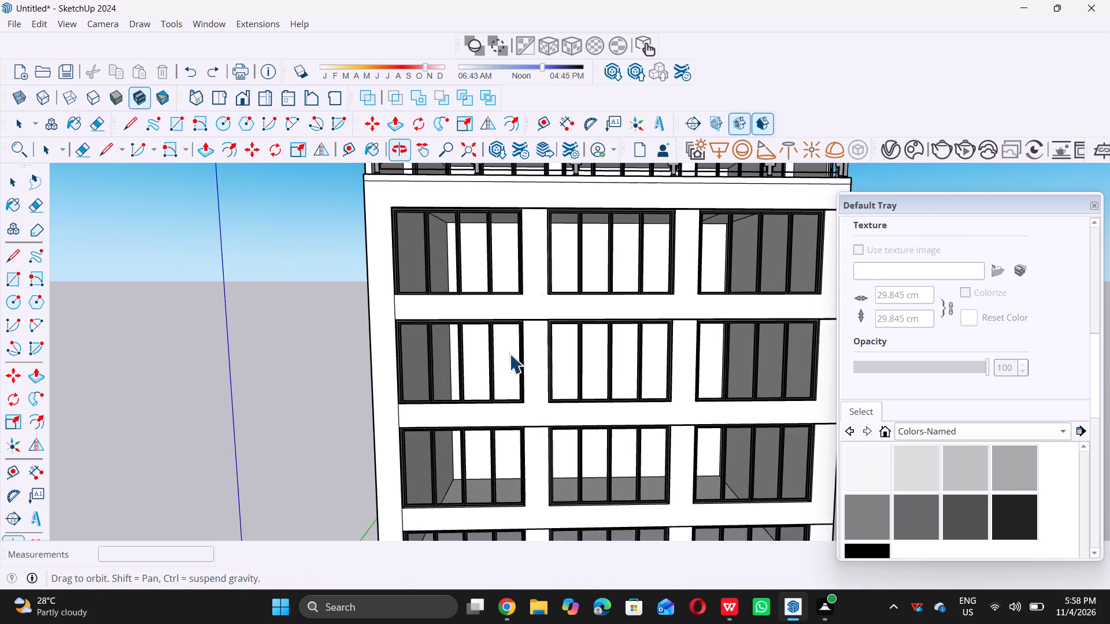
pyautogui.scroll(13, 517, 310)
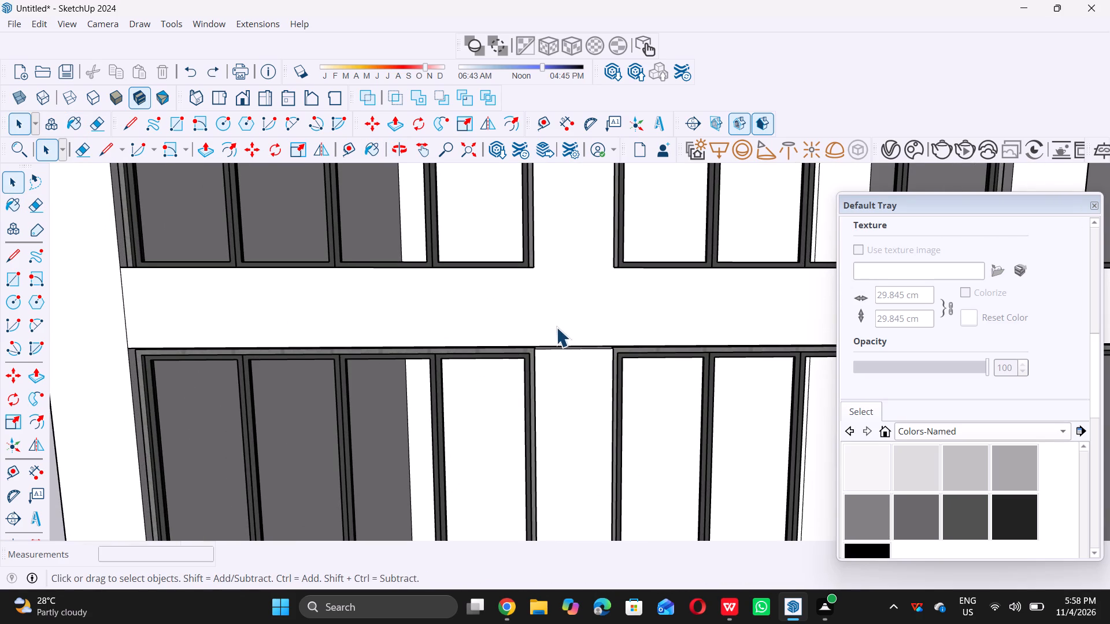
pyautogui.press('l')
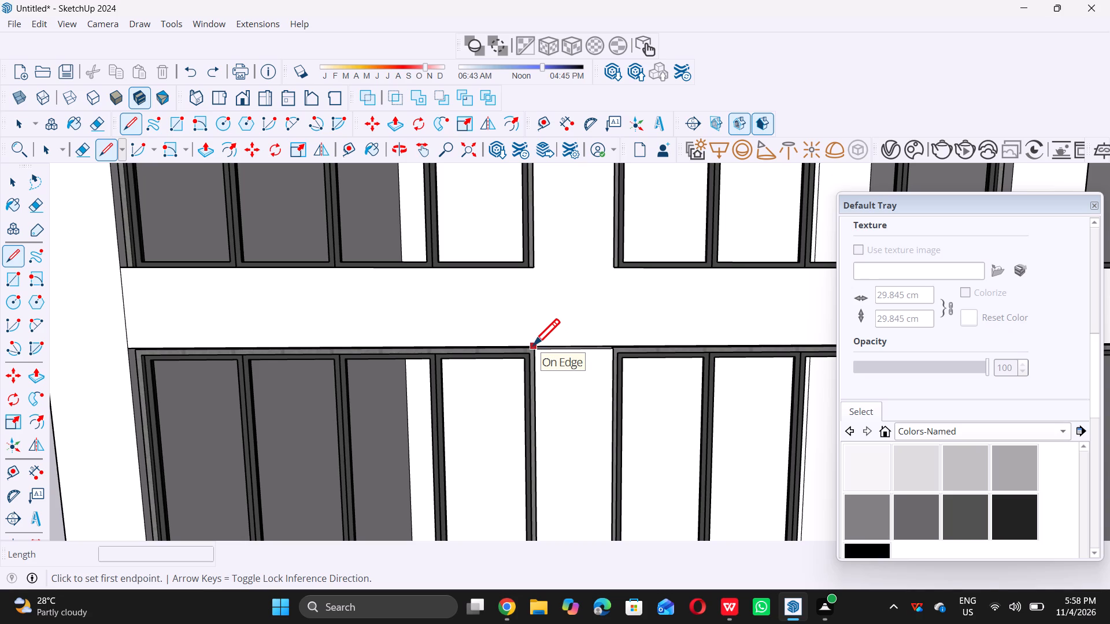
pyautogui.doubleClick(535, 347)
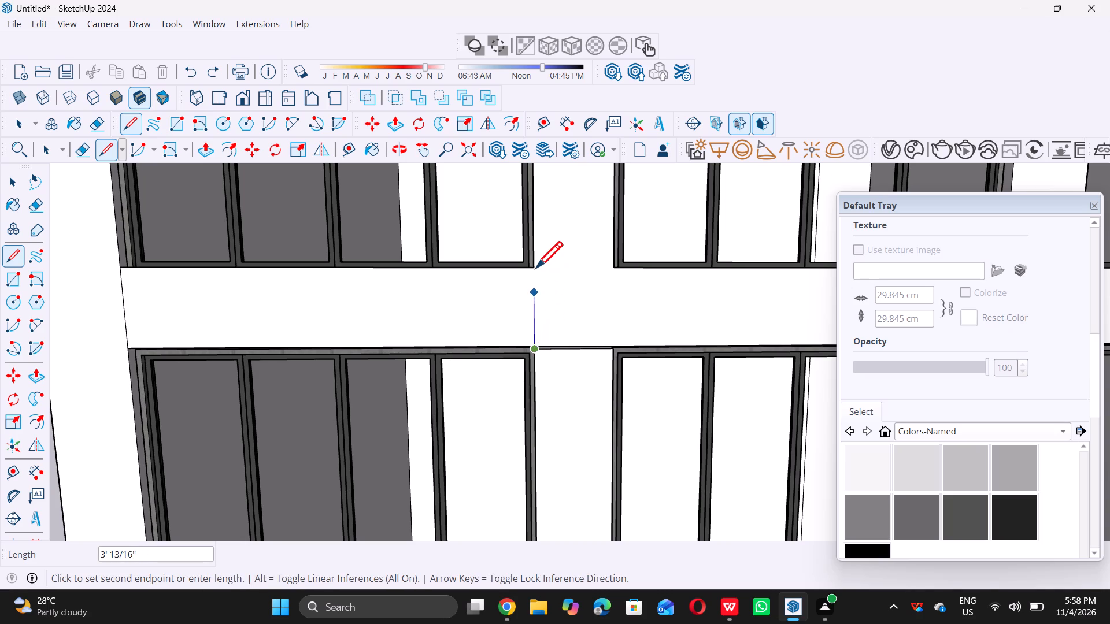
pyautogui.click(536, 267)
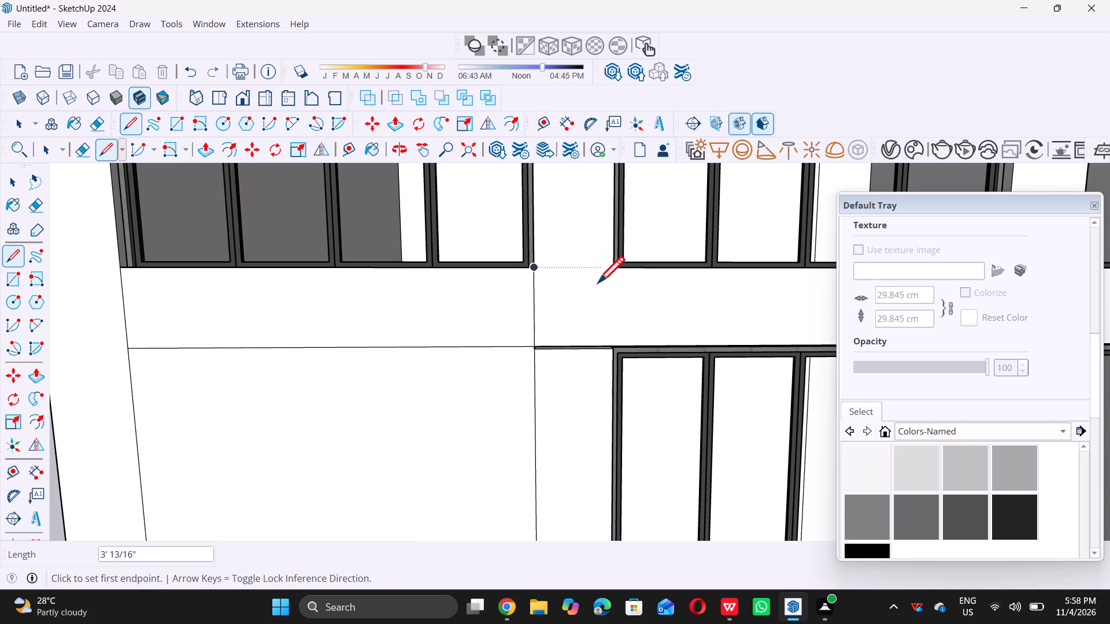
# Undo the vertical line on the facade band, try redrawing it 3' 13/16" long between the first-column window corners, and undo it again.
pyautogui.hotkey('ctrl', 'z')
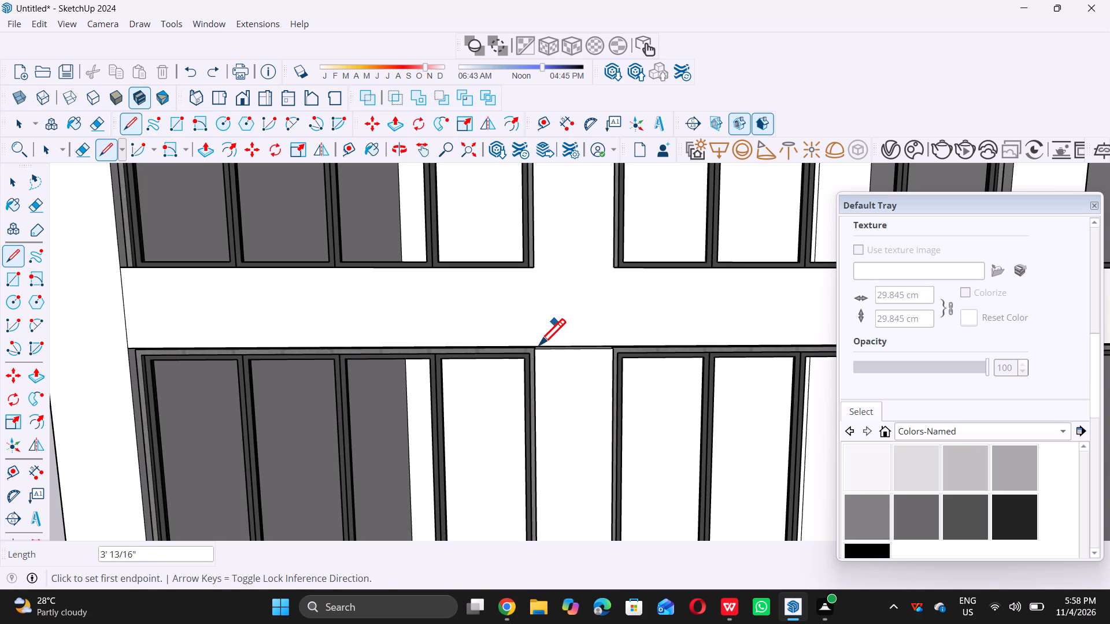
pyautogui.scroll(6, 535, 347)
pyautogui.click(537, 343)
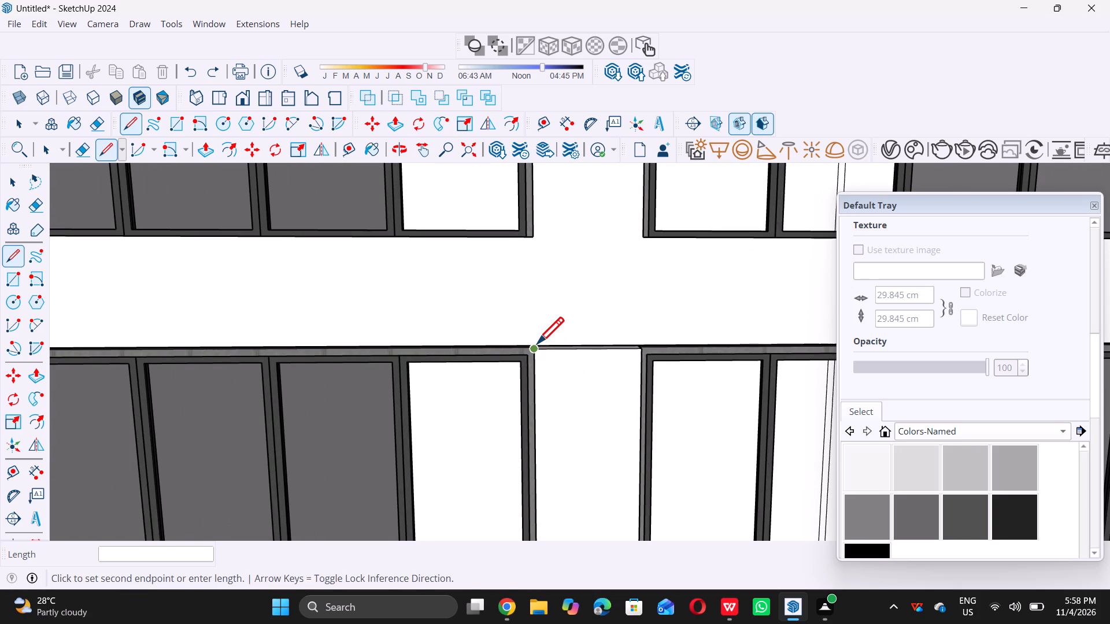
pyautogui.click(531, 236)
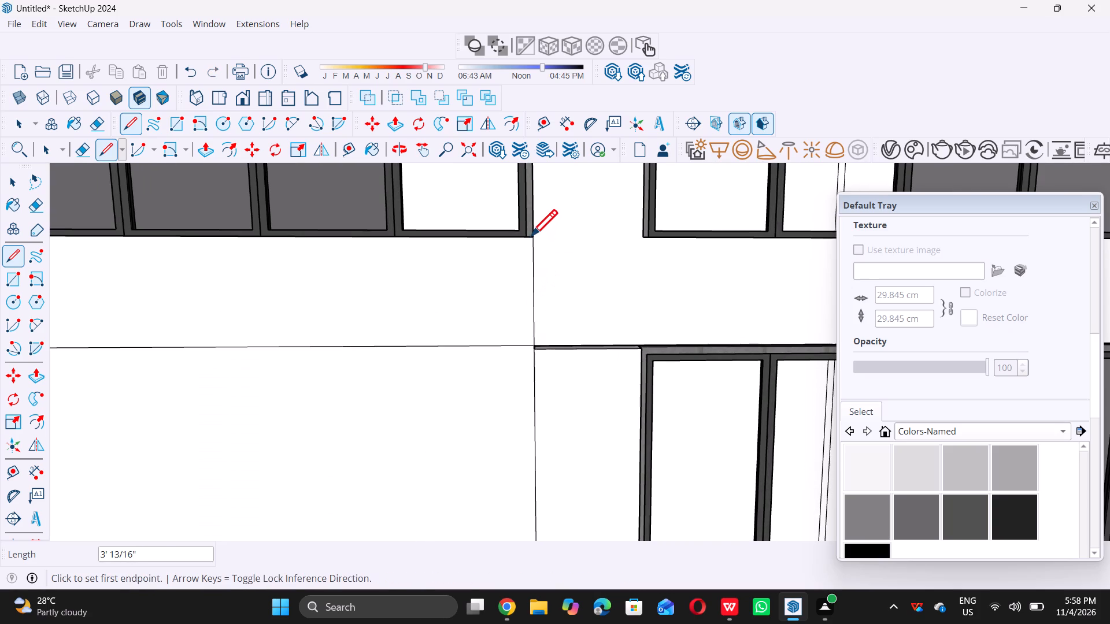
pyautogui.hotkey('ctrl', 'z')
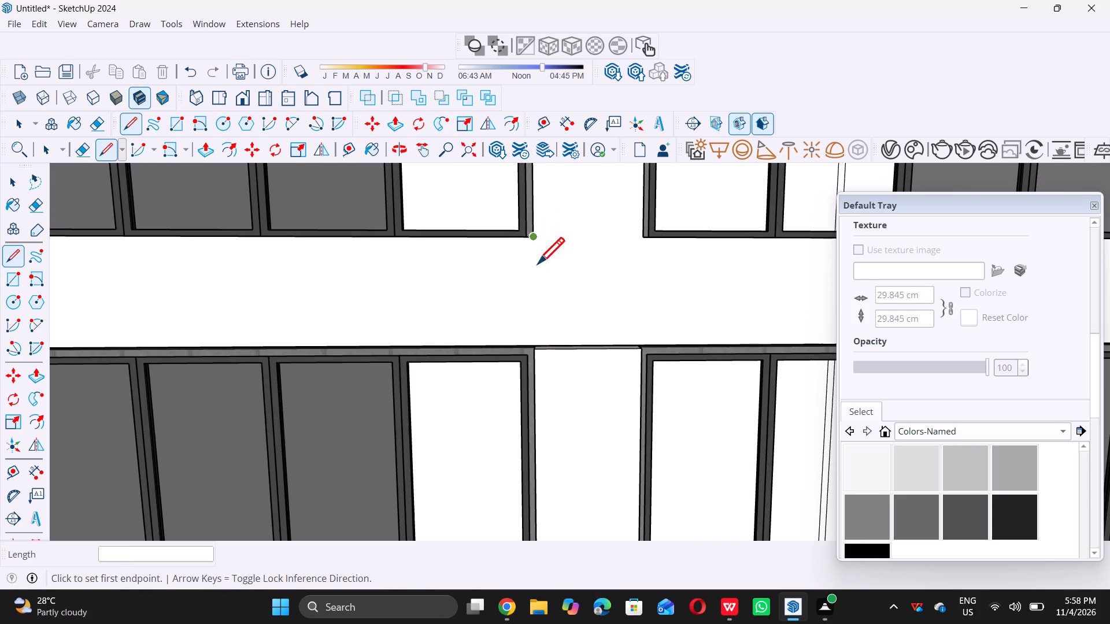
# Draw a vertical line about 2' 11 5/8" long across the band, from the lower first-column window recess's outer-edge corner to the window above.
pyautogui.scroll(11, 538, 337)
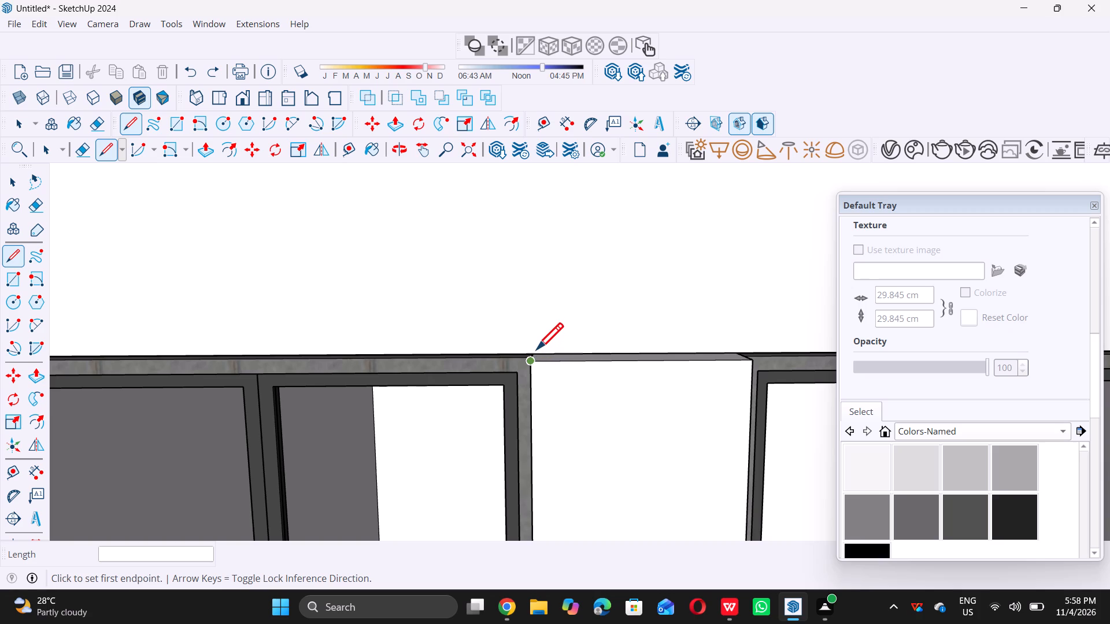
pyautogui.scroll(-6, 536, 350)
pyautogui.scroll(1, 541, 374)
pyautogui.moveTo(553, 387); pyautogui.dragTo(621, 412, button='middle')
pyautogui.middleClick(621, 412)
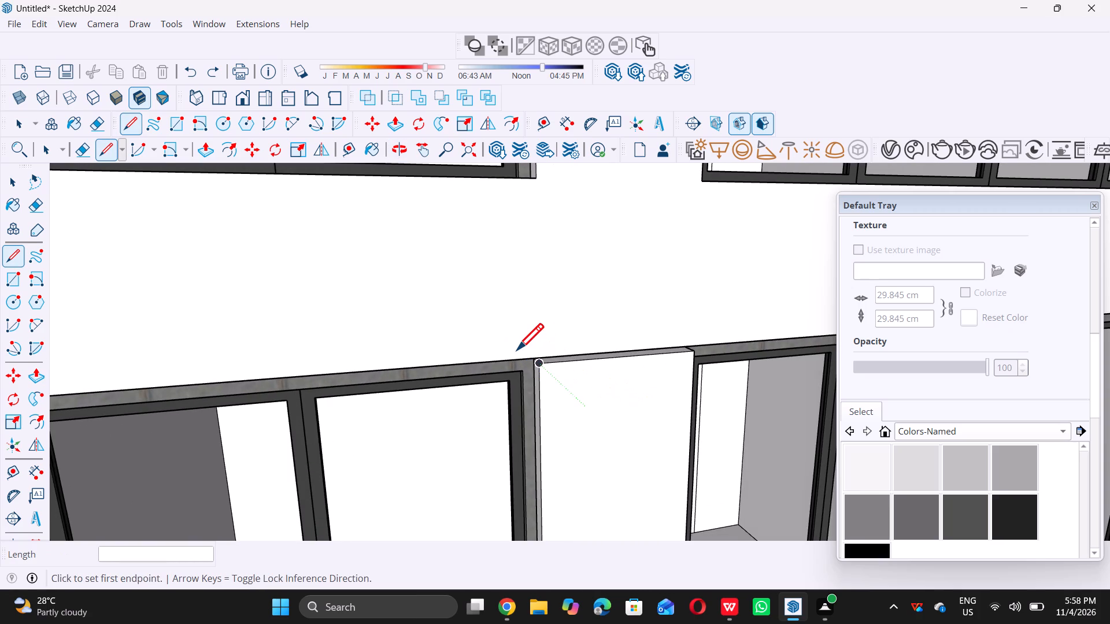
pyautogui.scroll(7, 517, 350)
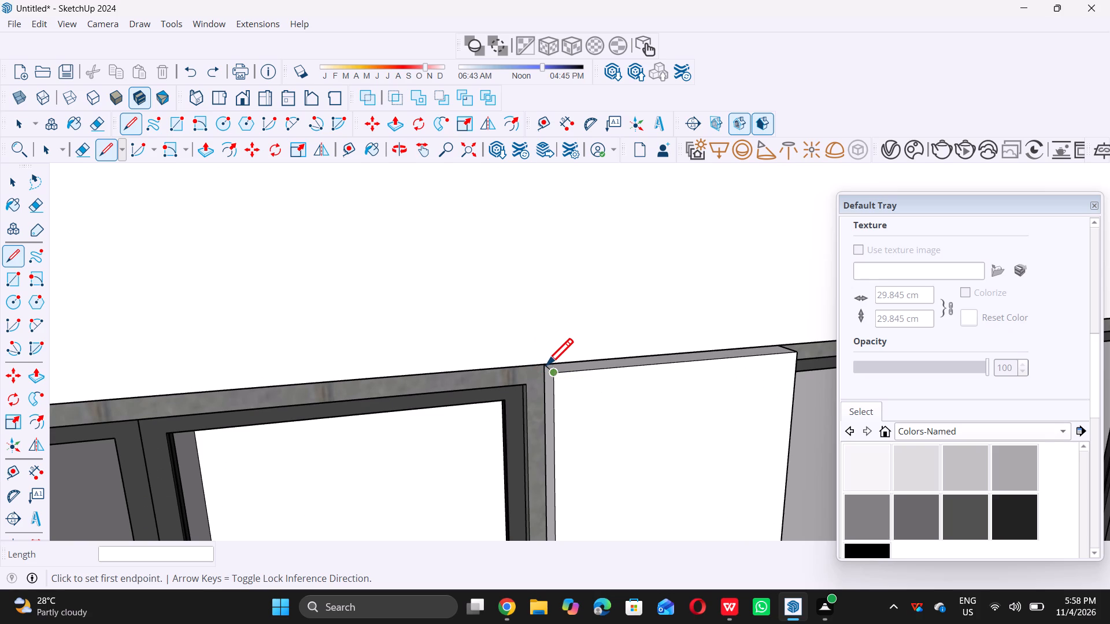
pyautogui.scroll(11, 546, 365)
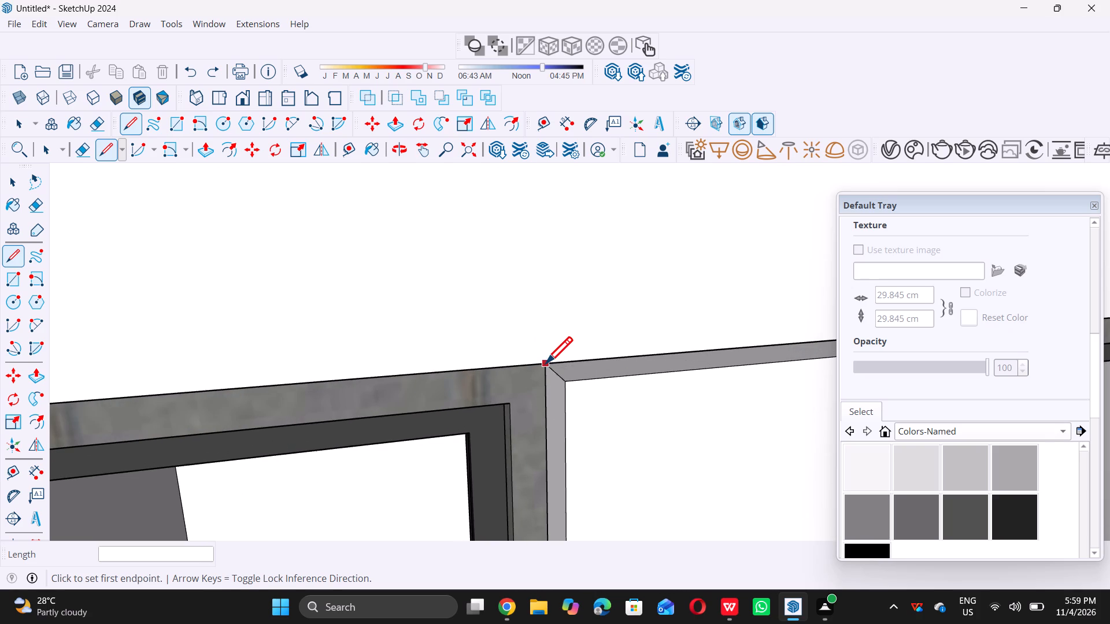
pyautogui.click(546, 363)
pyautogui.scroll(-9, 538, 297)
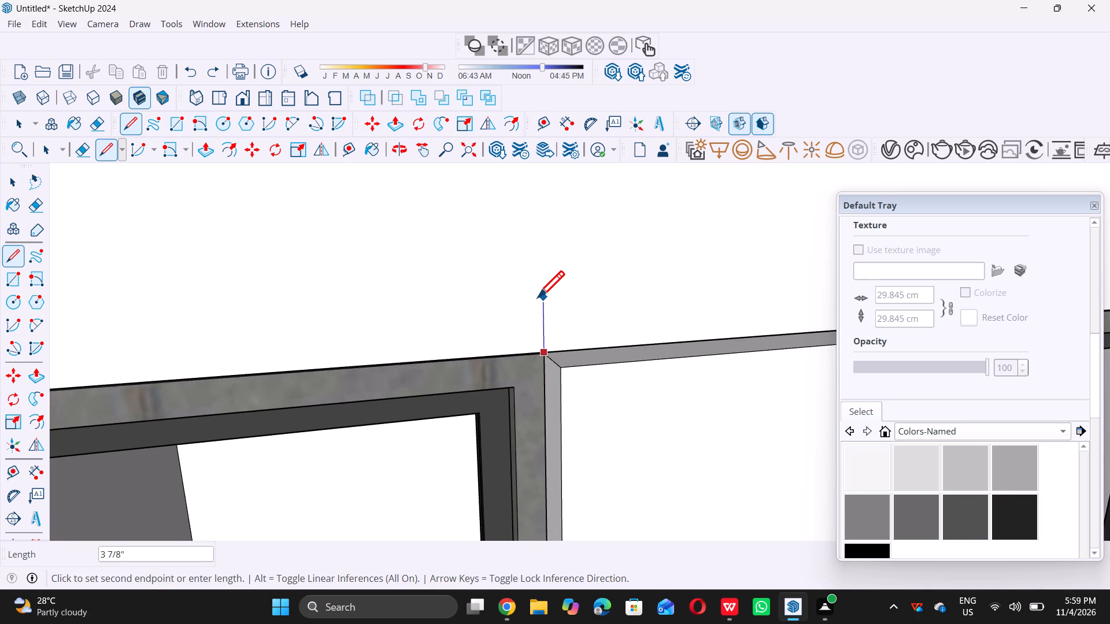
pyautogui.scroll(-20, 538, 297)
pyautogui.scroll(-8, 538, 297)
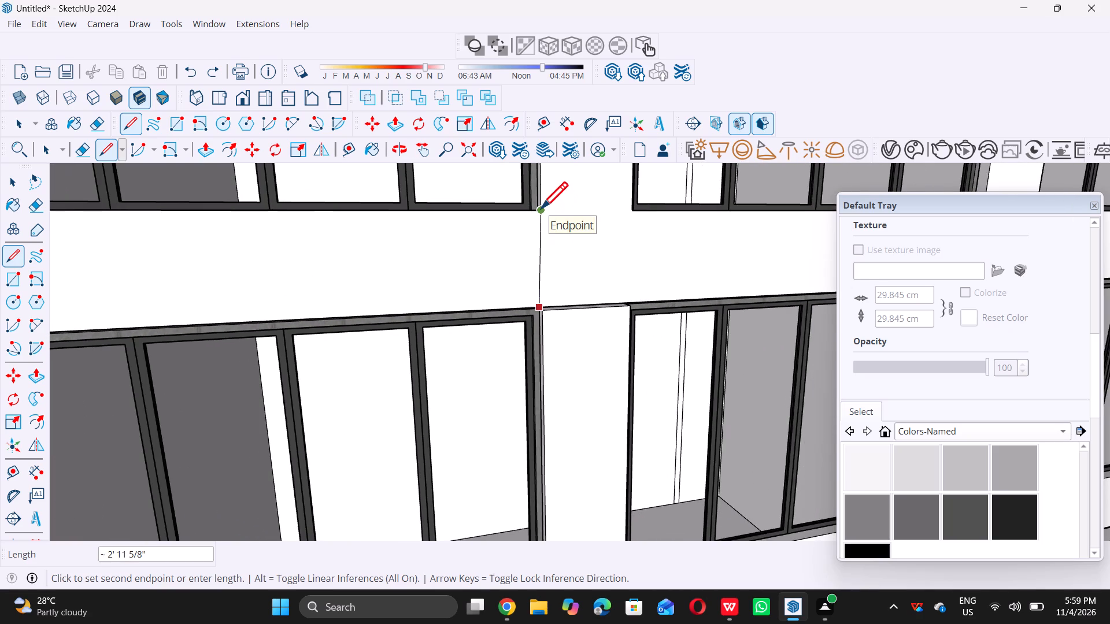
pyautogui.doubleClick(541, 207)
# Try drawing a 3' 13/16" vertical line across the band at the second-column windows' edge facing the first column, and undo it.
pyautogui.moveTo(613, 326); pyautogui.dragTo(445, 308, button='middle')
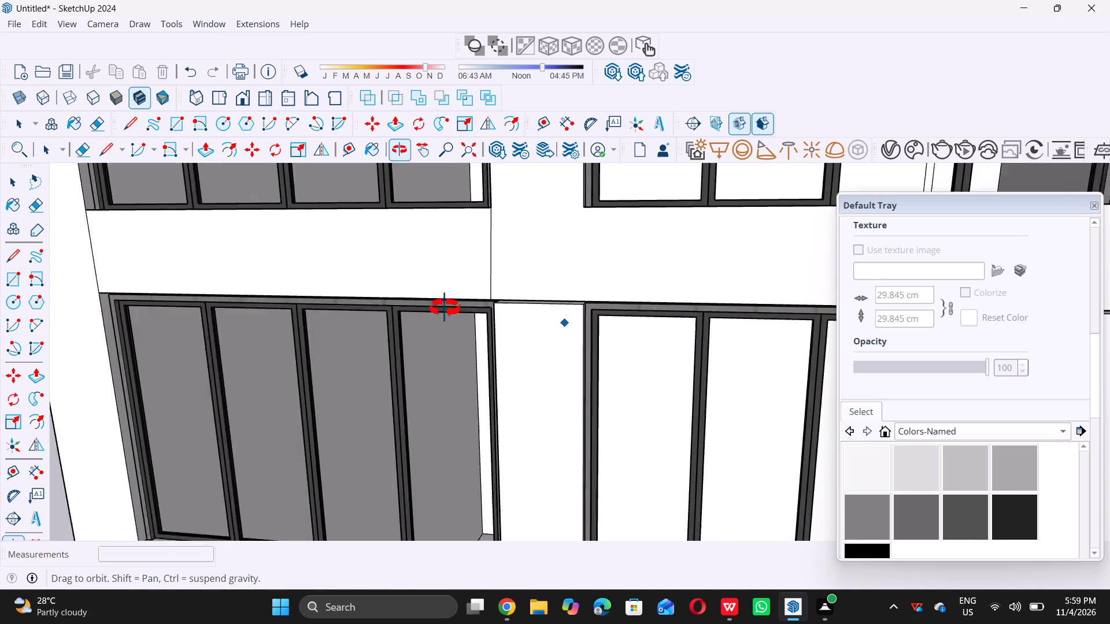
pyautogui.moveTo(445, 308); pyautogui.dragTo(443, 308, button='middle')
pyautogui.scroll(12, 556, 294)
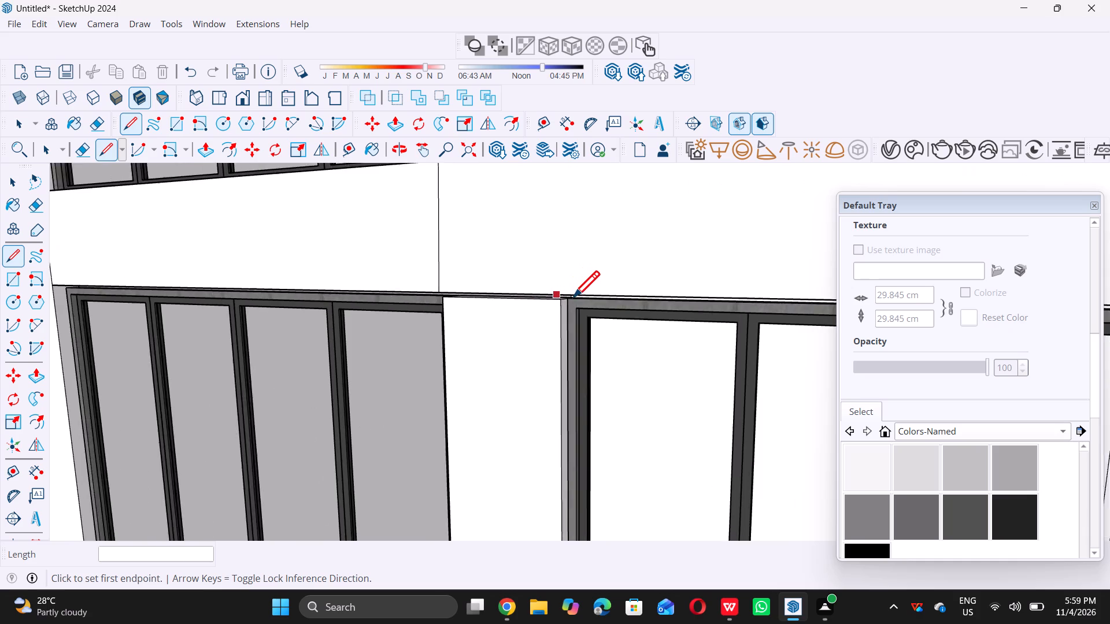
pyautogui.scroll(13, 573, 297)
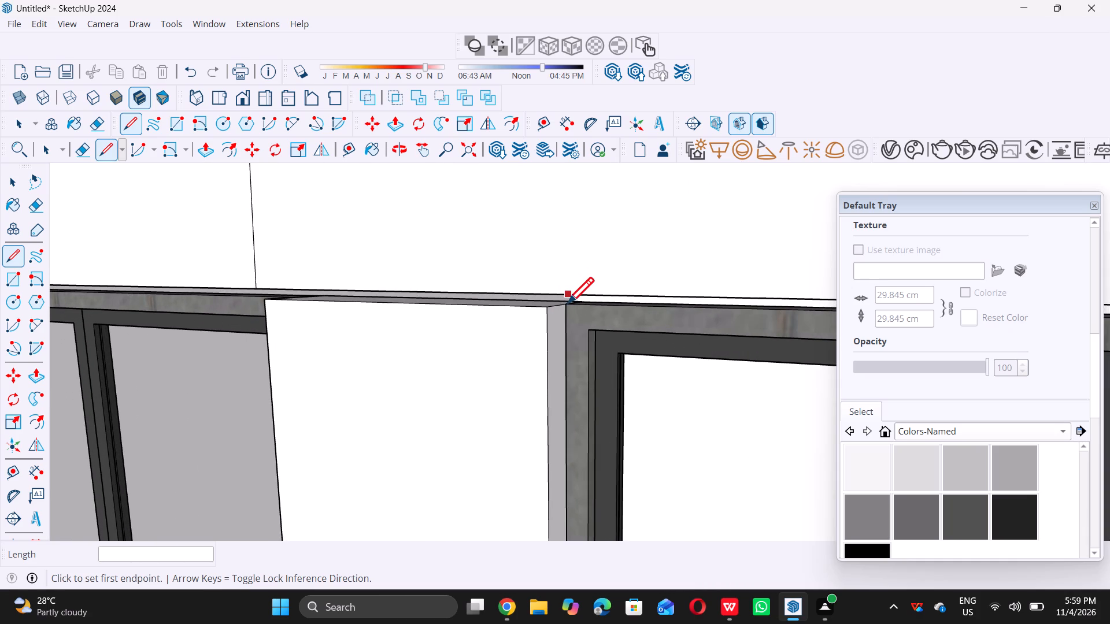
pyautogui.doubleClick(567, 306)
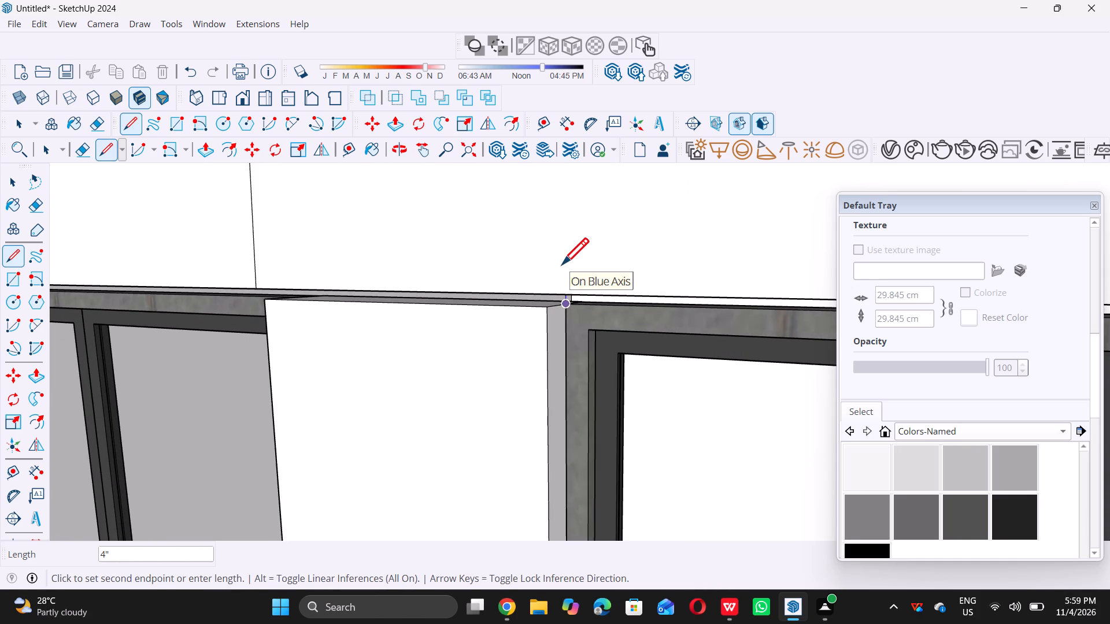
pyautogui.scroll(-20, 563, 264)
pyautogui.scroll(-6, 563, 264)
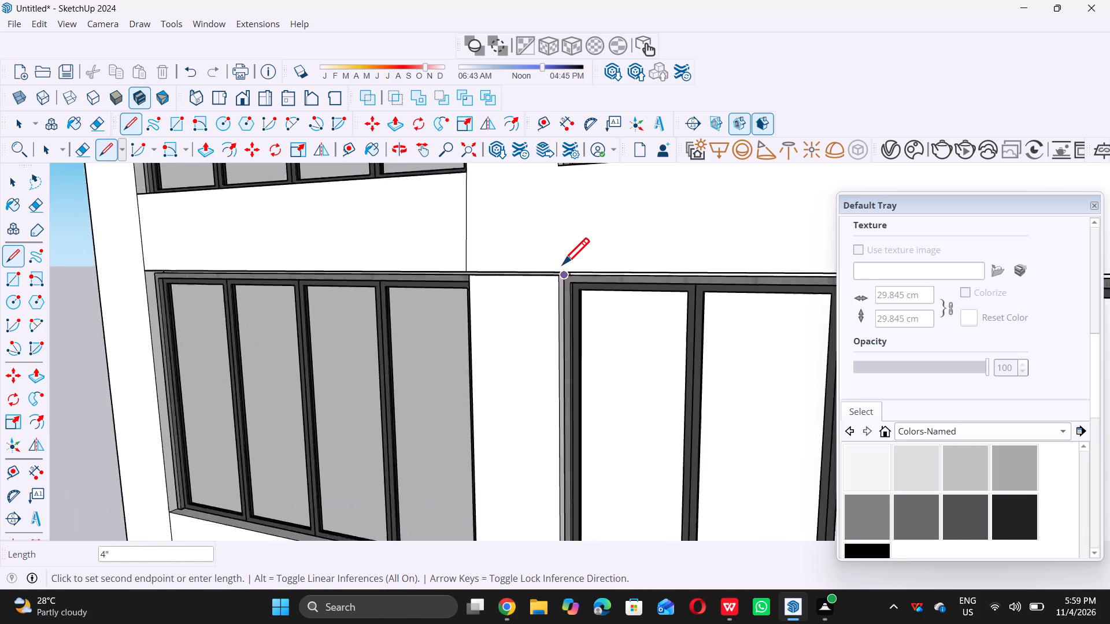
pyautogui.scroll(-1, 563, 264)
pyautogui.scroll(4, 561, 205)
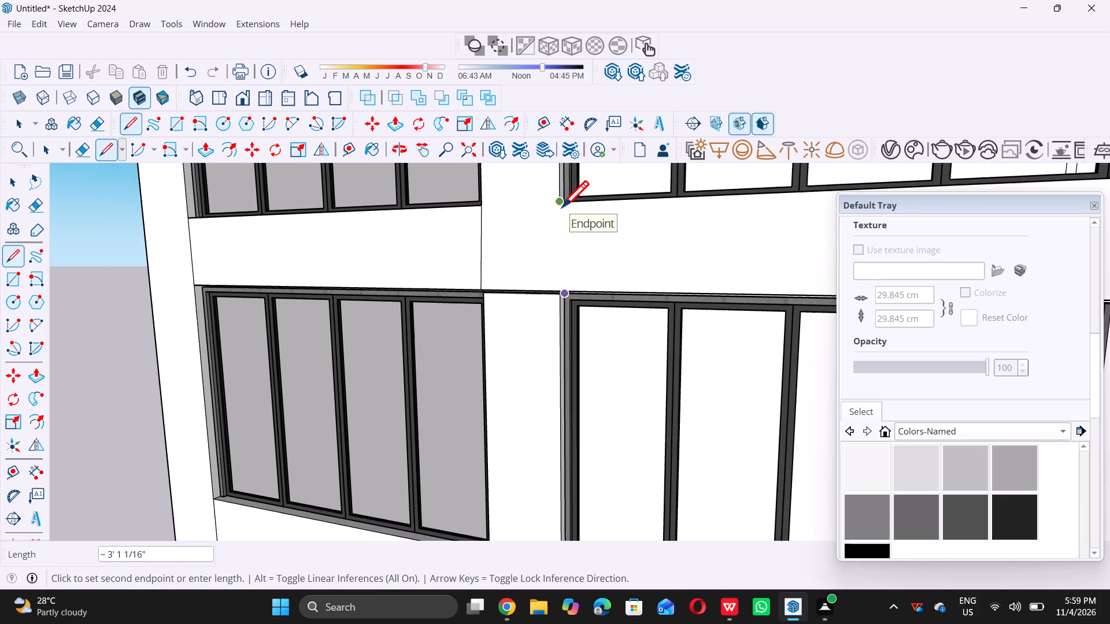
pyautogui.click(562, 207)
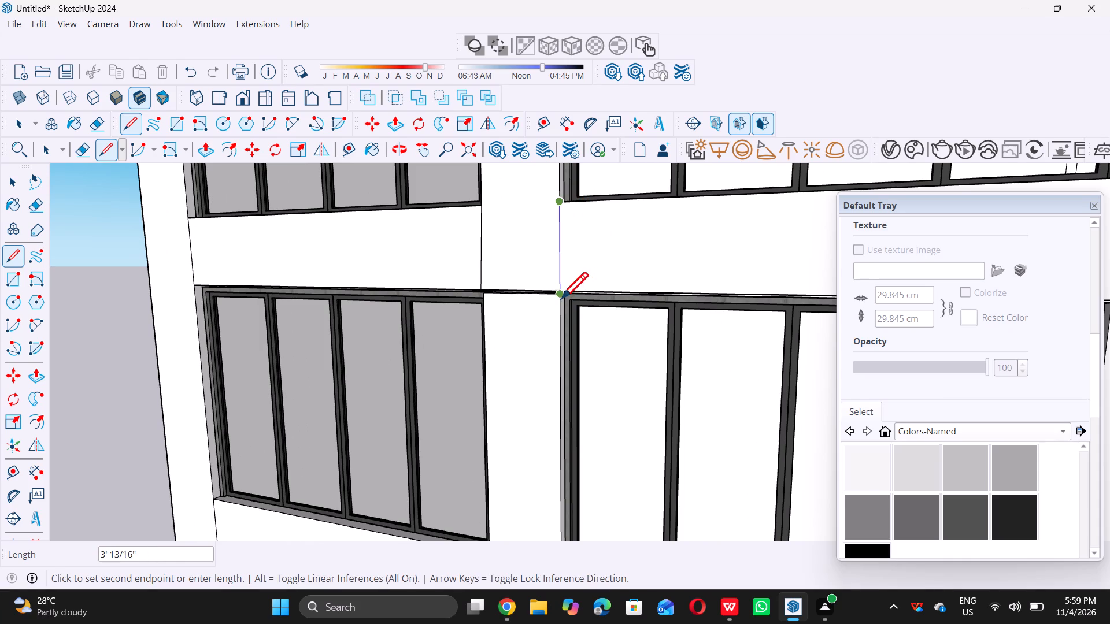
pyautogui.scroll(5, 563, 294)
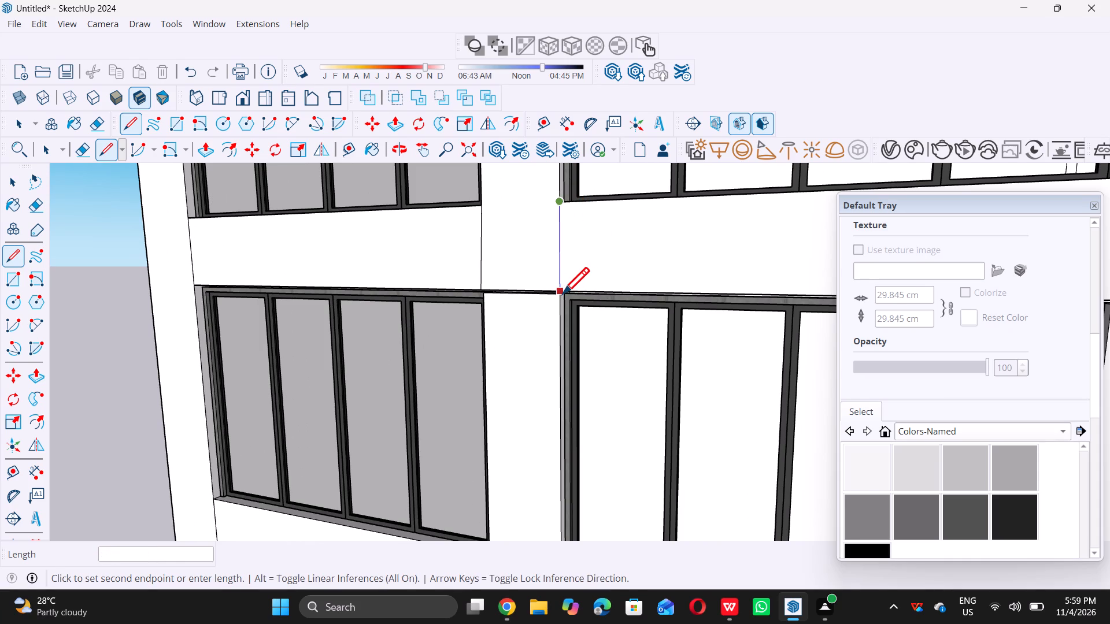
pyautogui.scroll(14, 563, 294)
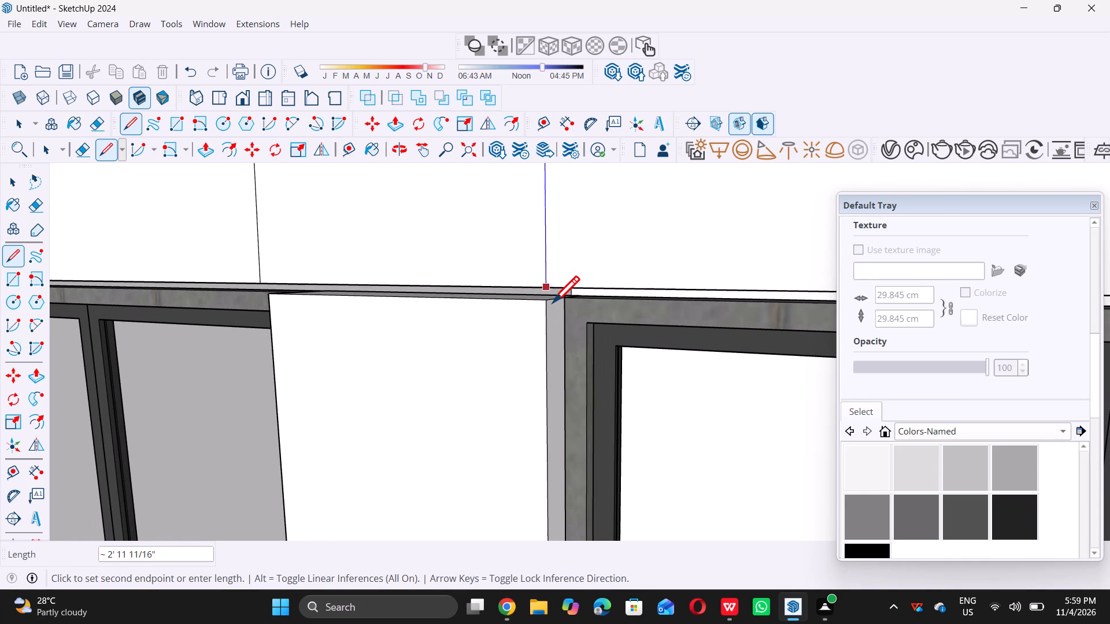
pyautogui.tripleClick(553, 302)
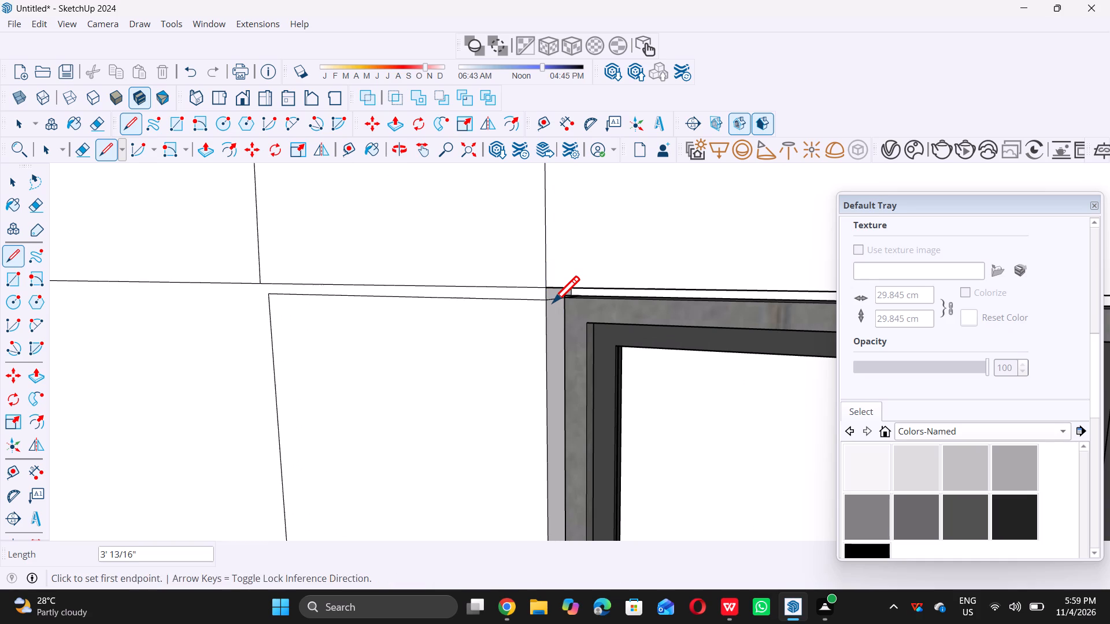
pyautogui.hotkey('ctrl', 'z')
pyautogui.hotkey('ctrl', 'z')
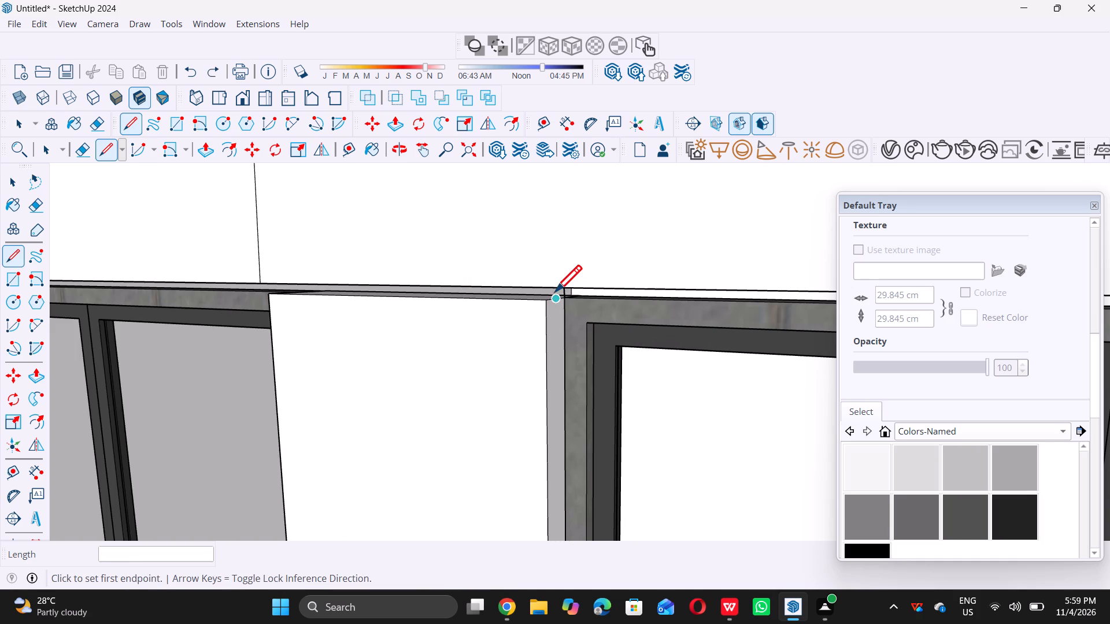
# Draw a vertical line about 3' long from the band's lower edge to the second-column upper window's bottom corner facing the first column.
pyautogui.scroll(1, 554, 287)
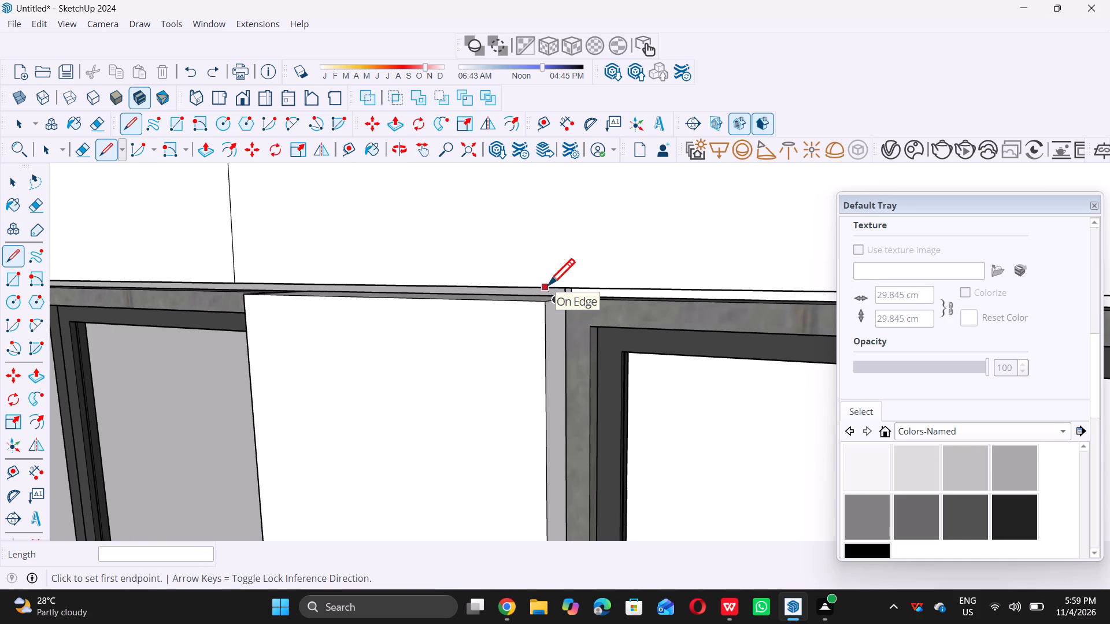
pyautogui.click(548, 285)
pyautogui.scroll(-17, 548, 285)
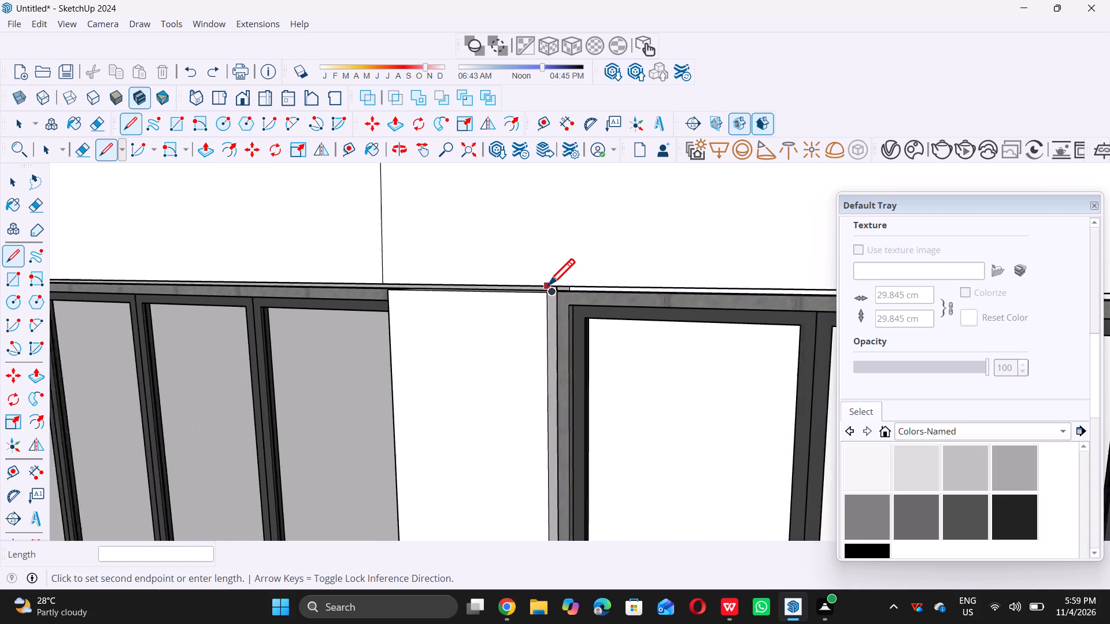
pyautogui.scroll(-12, 548, 285)
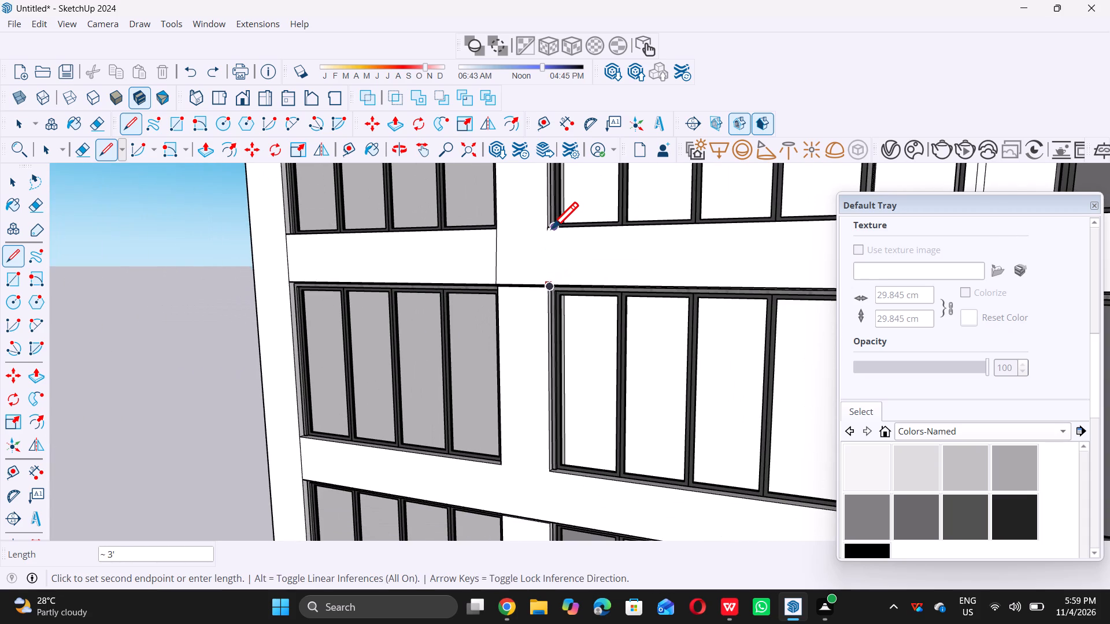
pyautogui.doubleClick(546, 228)
# Draw a vertical line about 2' 11 5/8" long across the band, joining the second-column windows' corners facing the third column.
pyautogui.scroll(-15, 512, 268)
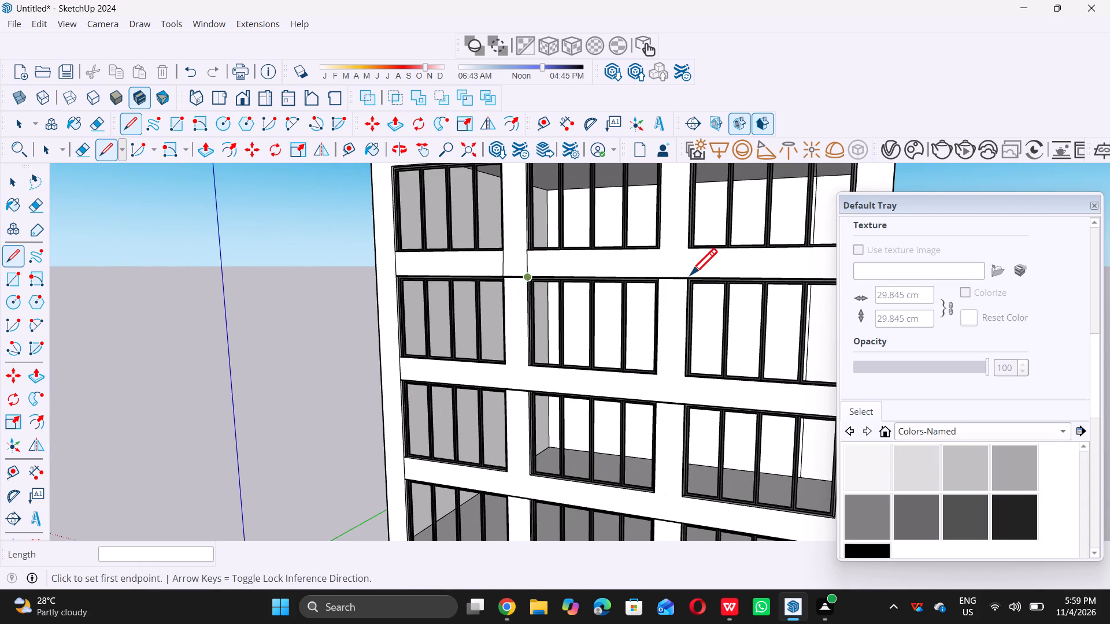
pyautogui.scroll(6, 695, 270)
pyautogui.moveTo(645, 265); pyautogui.dragTo(653, 309, button='middle')
pyautogui.scroll(7, 649, 295)
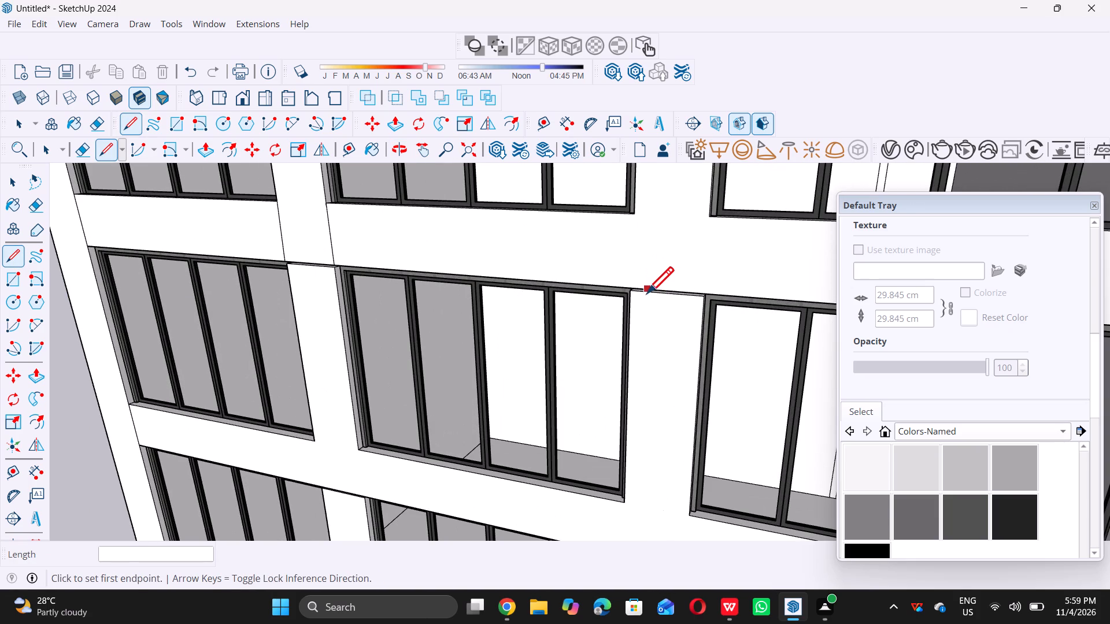
pyautogui.moveTo(647, 293); pyautogui.dragTo(648, 311, button='middle')
pyautogui.scroll(3, 645, 285)
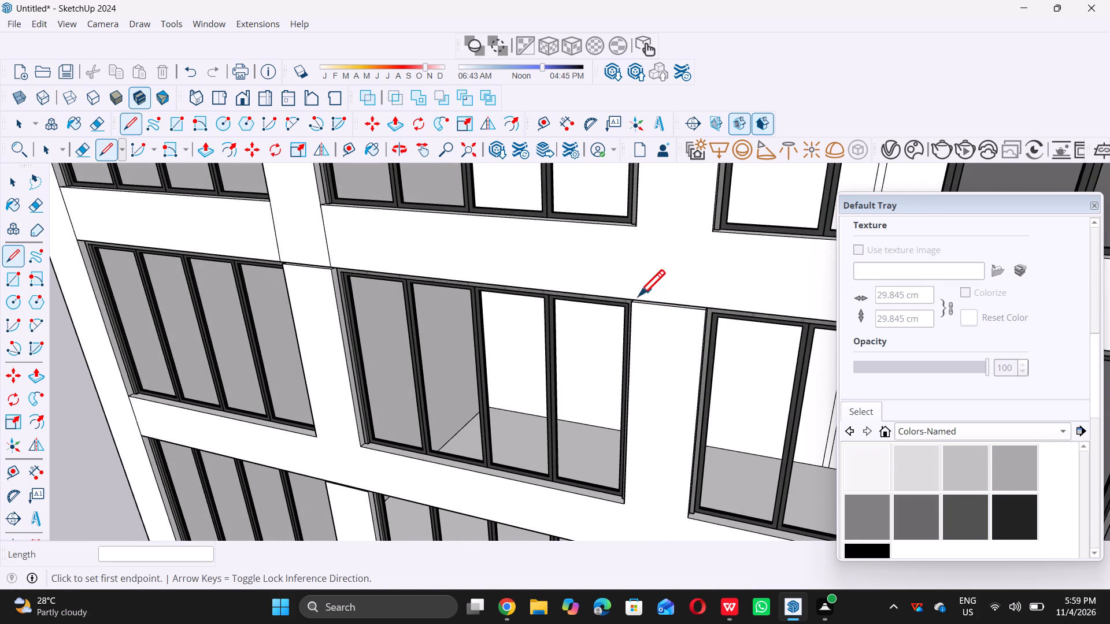
pyautogui.scroll(6, 638, 296)
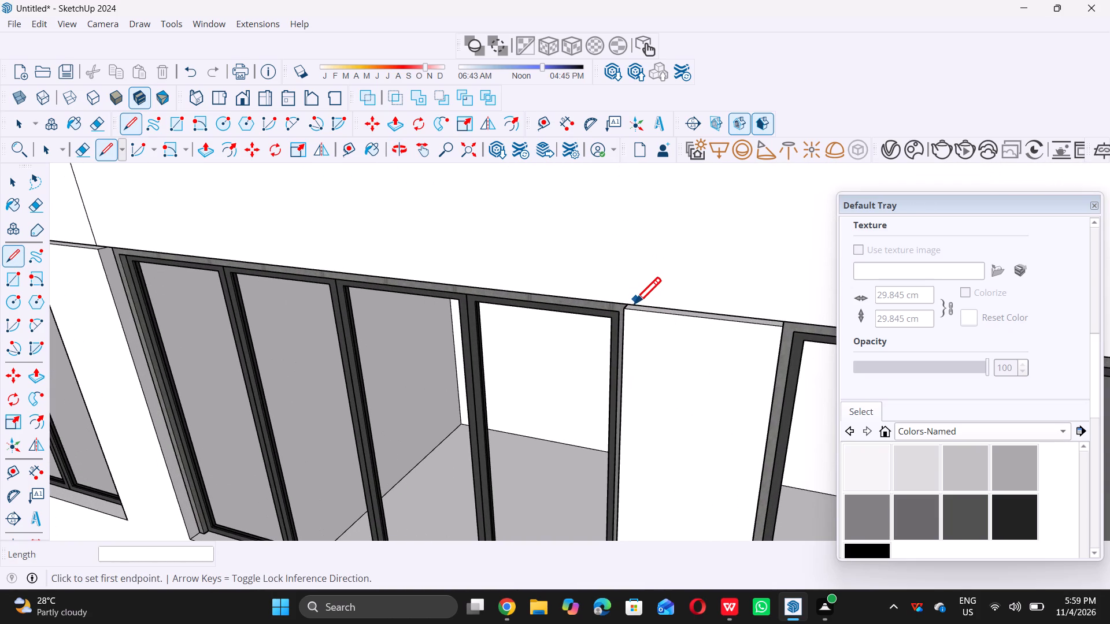
pyautogui.click(629, 306)
pyautogui.scroll(-2, 629, 306)
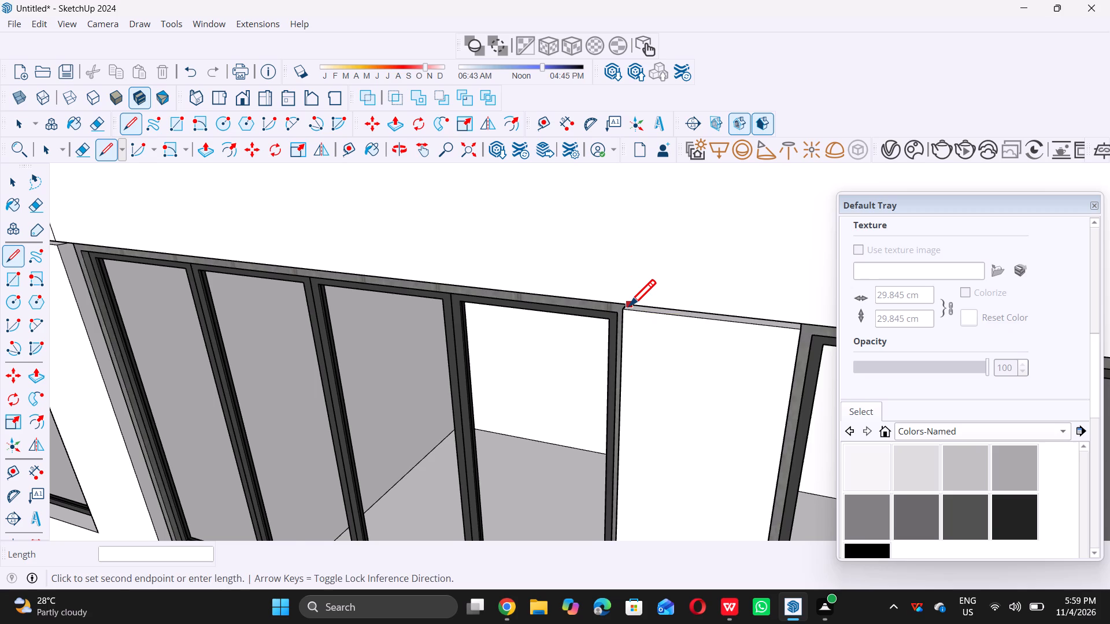
pyautogui.scroll(-9, 629, 306)
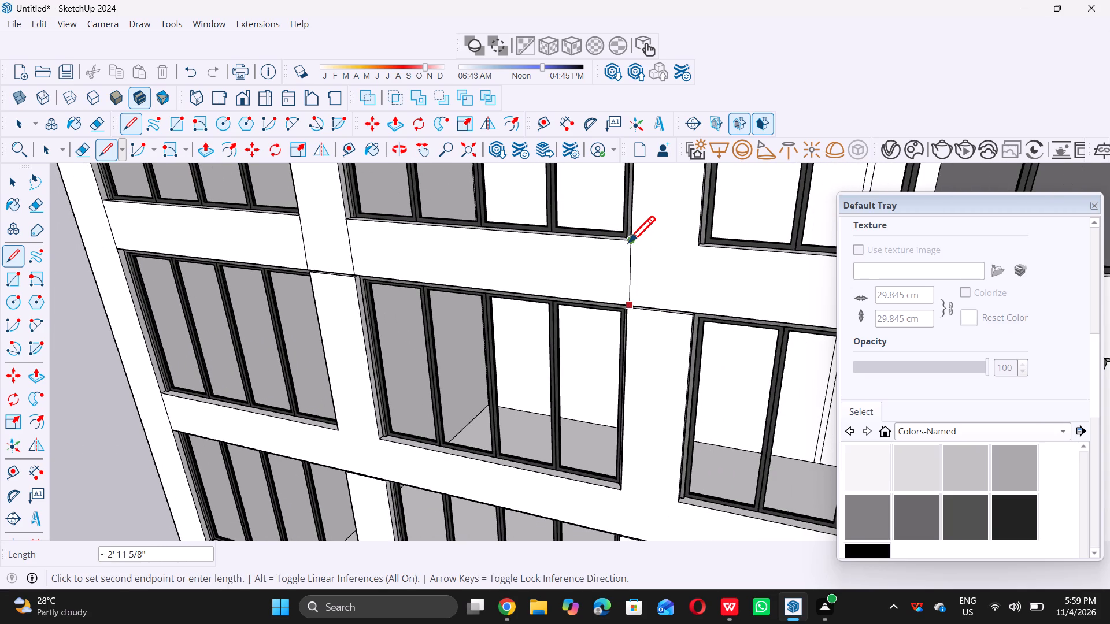
pyautogui.click(630, 243)
# Draw a vertical line across the band, joining the third-column windows' corners that face the second column.
pyautogui.scroll(5, 695, 307)
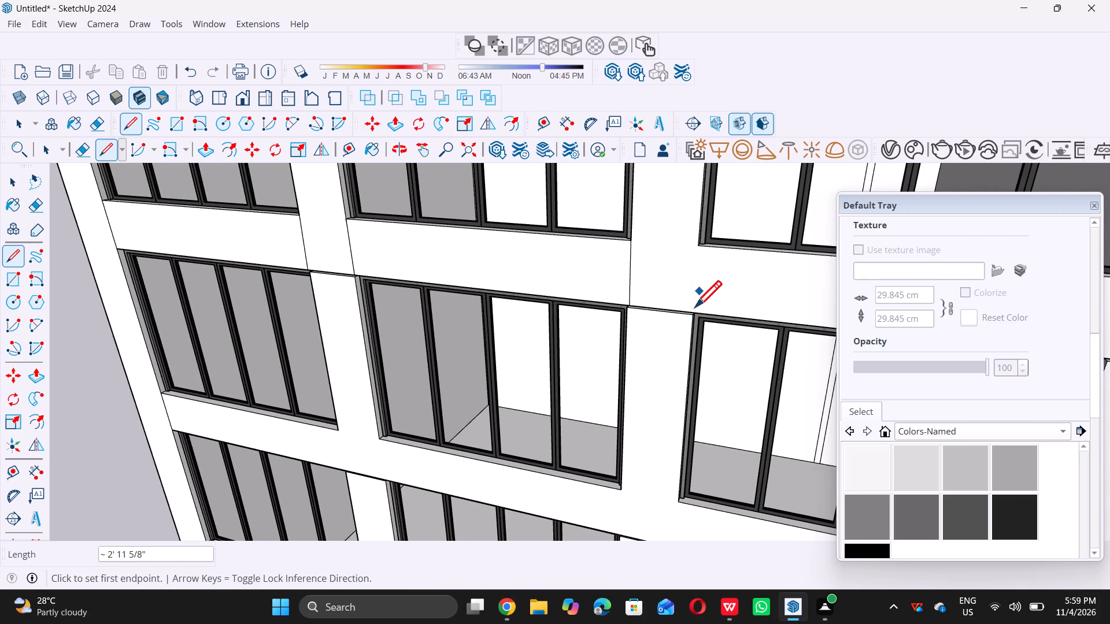
pyautogui.scroll(7, 695, 307)
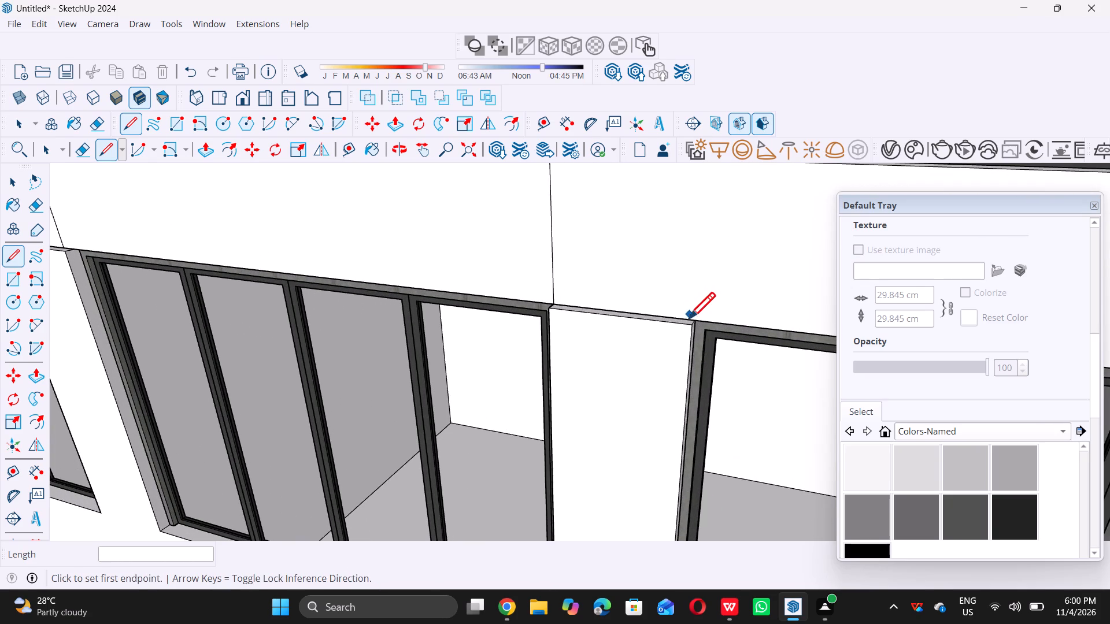
pyautogui.click(689, 323)
pyautogui.scroll(-8, 689, 323)
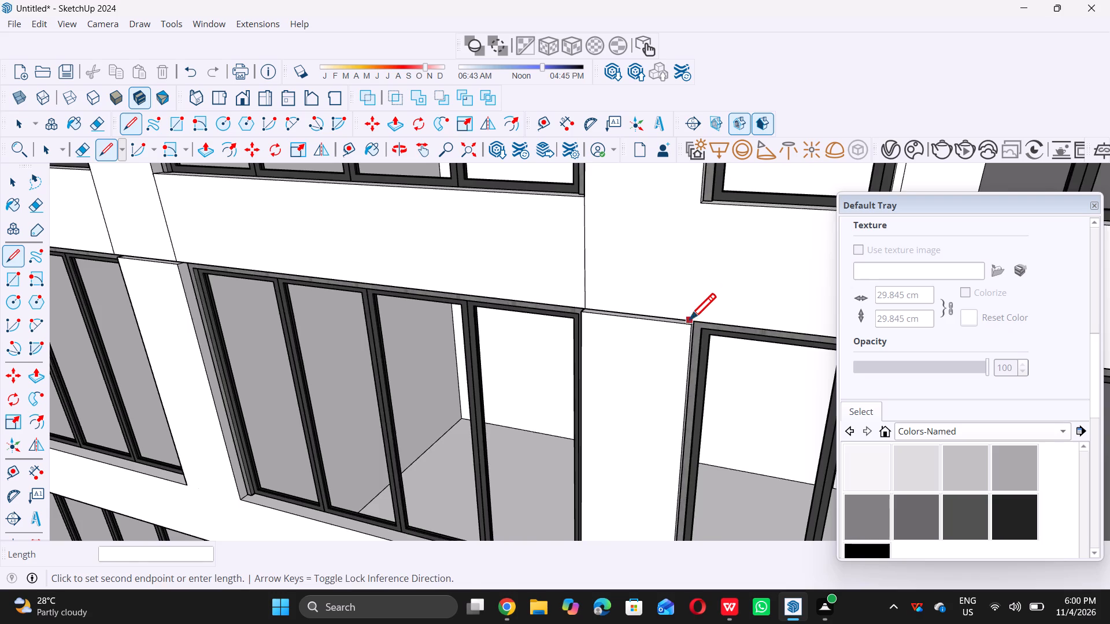
pyautogui.click(696, 247)
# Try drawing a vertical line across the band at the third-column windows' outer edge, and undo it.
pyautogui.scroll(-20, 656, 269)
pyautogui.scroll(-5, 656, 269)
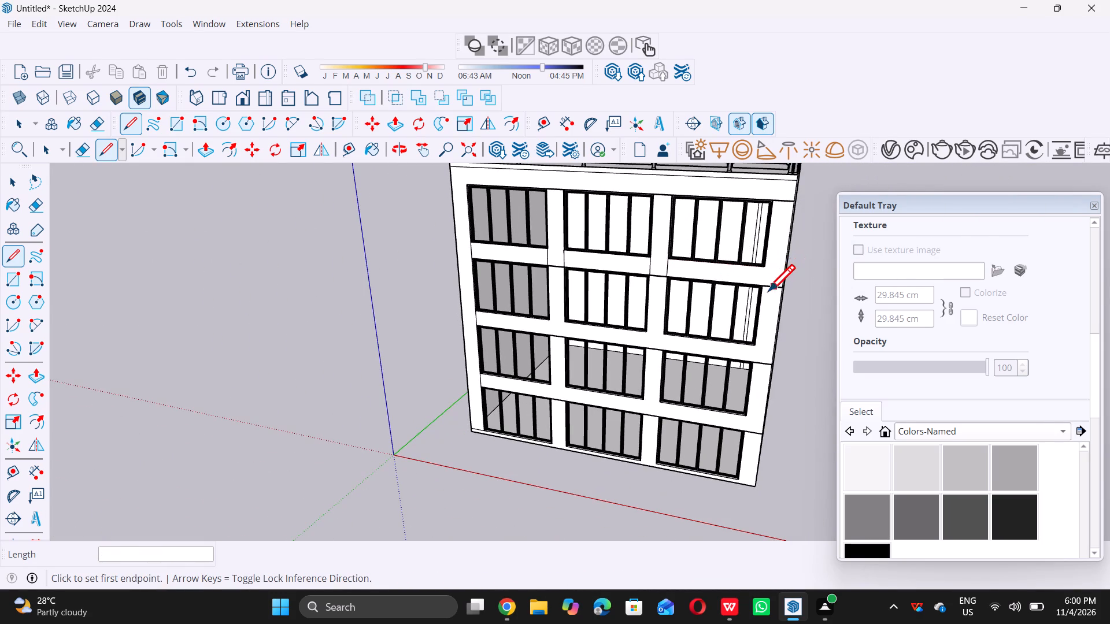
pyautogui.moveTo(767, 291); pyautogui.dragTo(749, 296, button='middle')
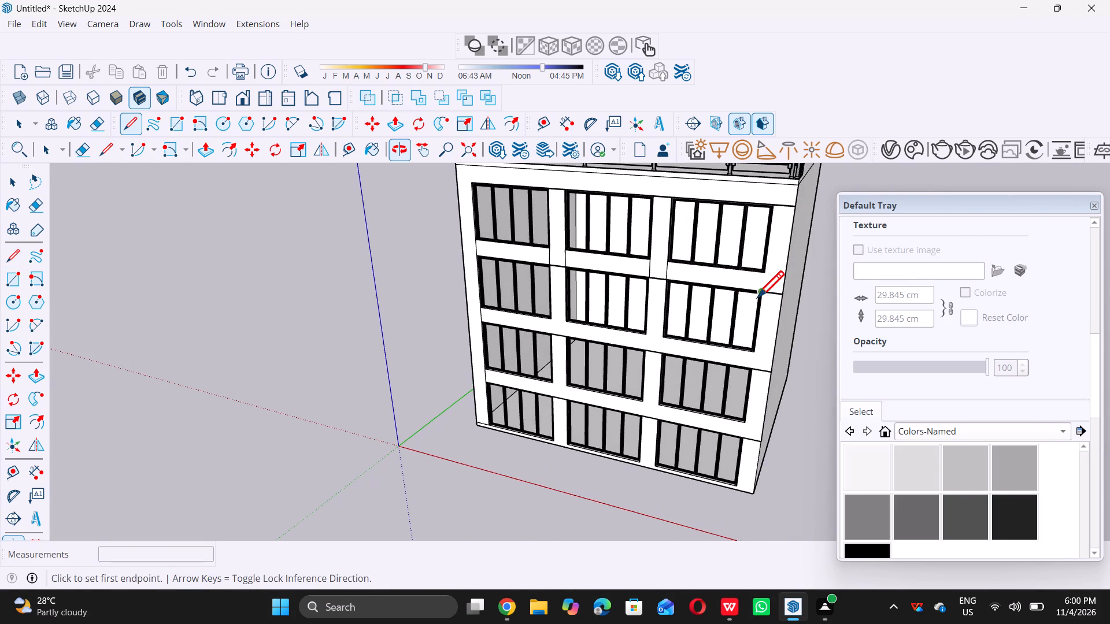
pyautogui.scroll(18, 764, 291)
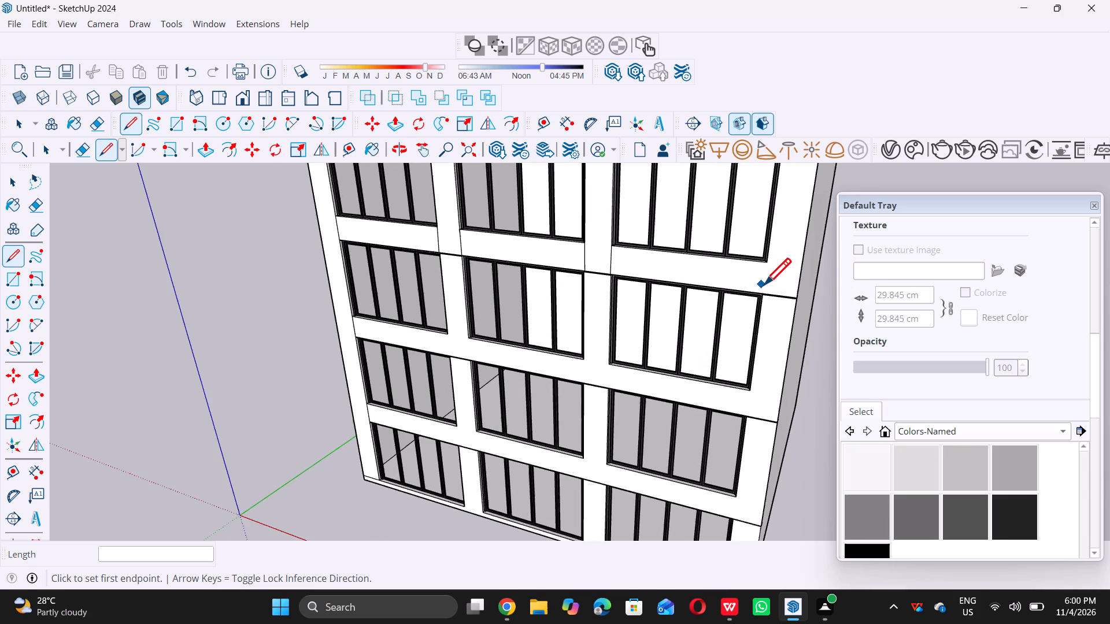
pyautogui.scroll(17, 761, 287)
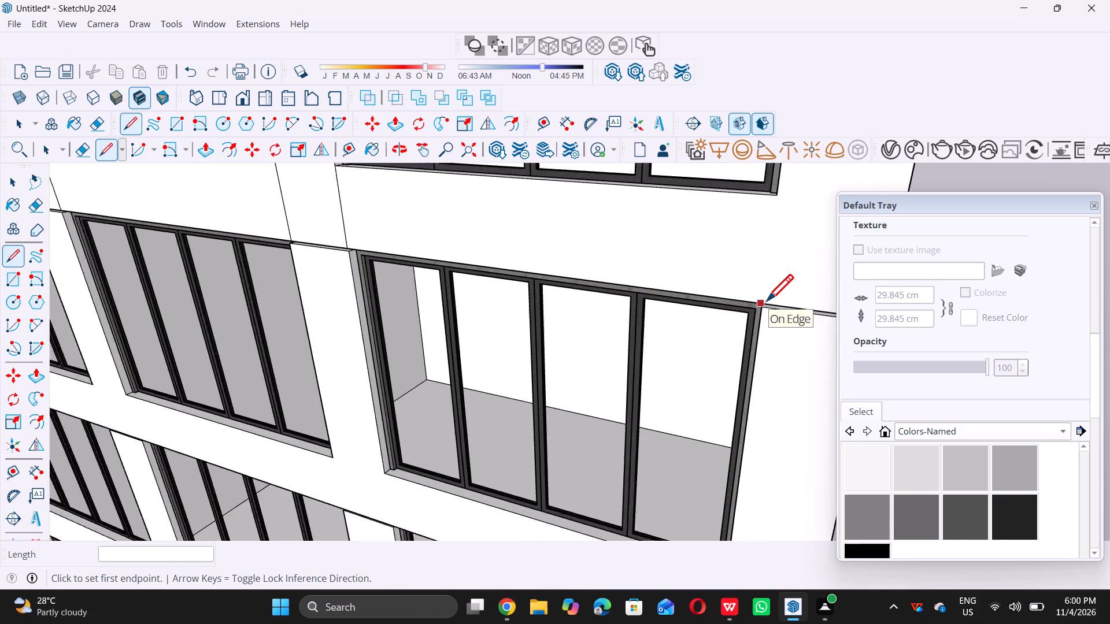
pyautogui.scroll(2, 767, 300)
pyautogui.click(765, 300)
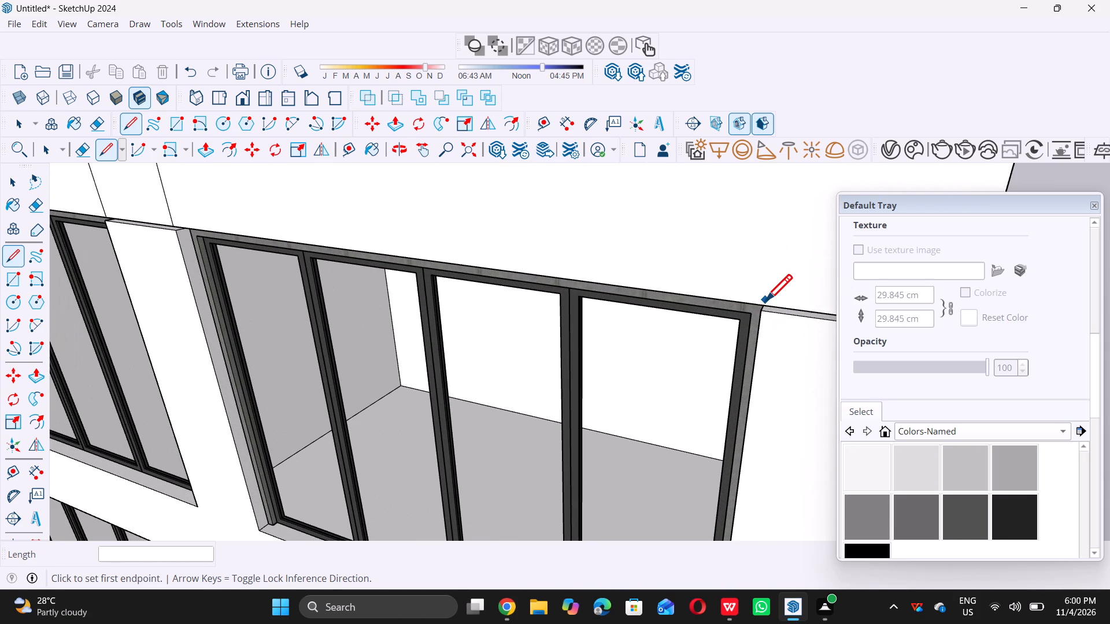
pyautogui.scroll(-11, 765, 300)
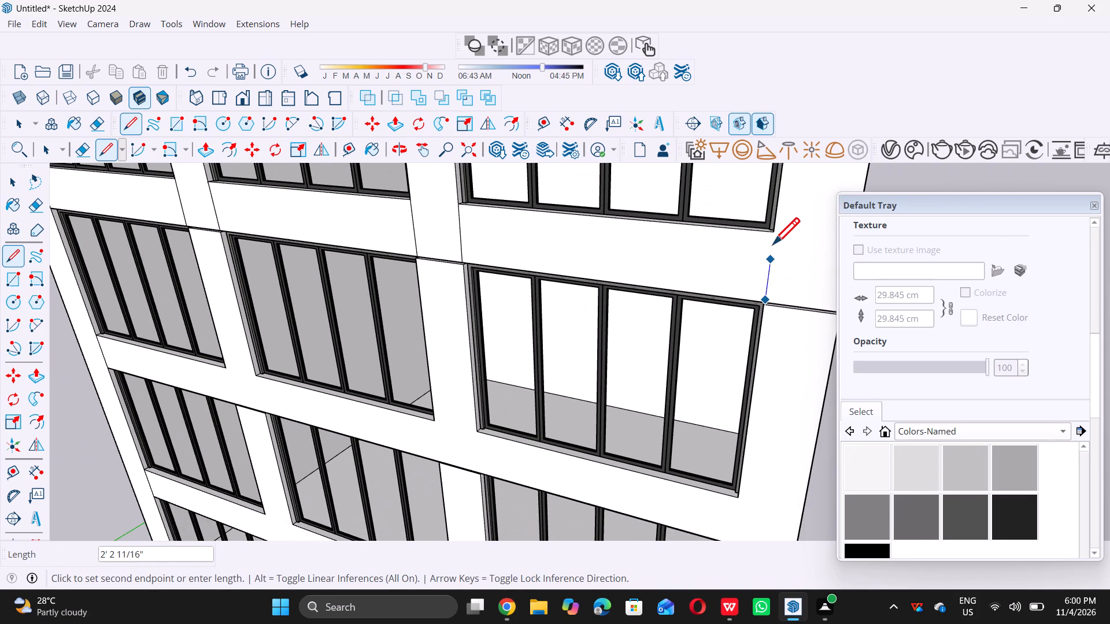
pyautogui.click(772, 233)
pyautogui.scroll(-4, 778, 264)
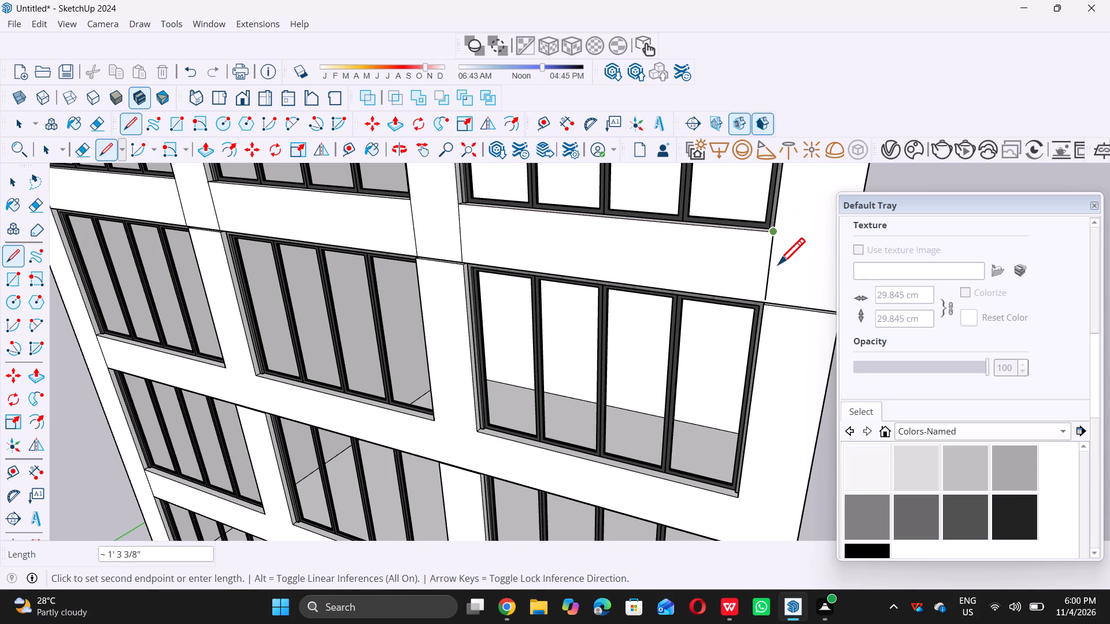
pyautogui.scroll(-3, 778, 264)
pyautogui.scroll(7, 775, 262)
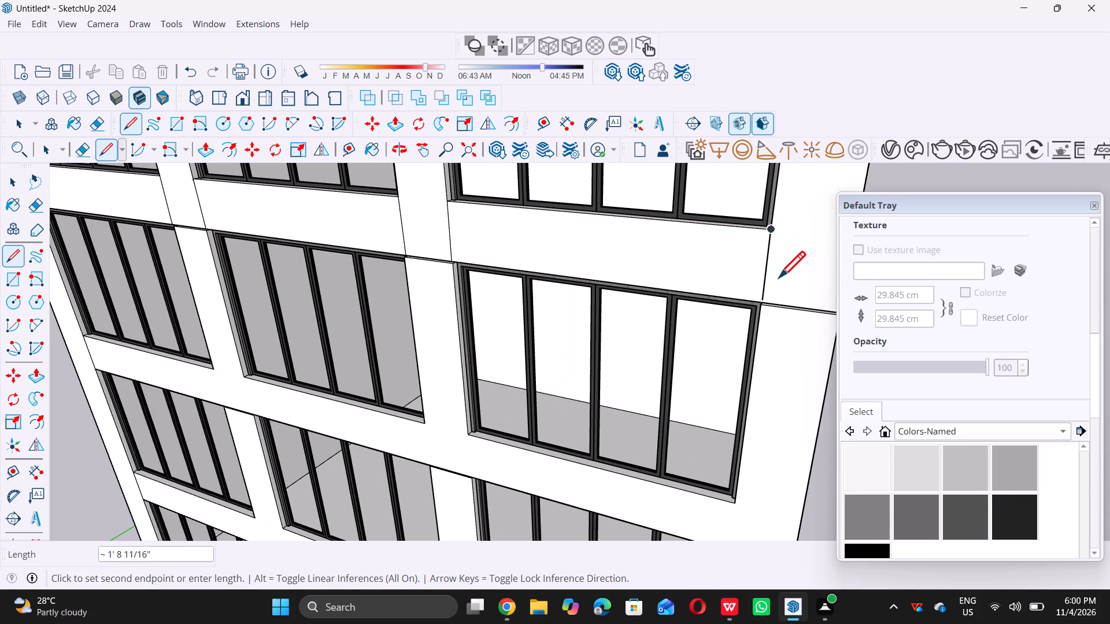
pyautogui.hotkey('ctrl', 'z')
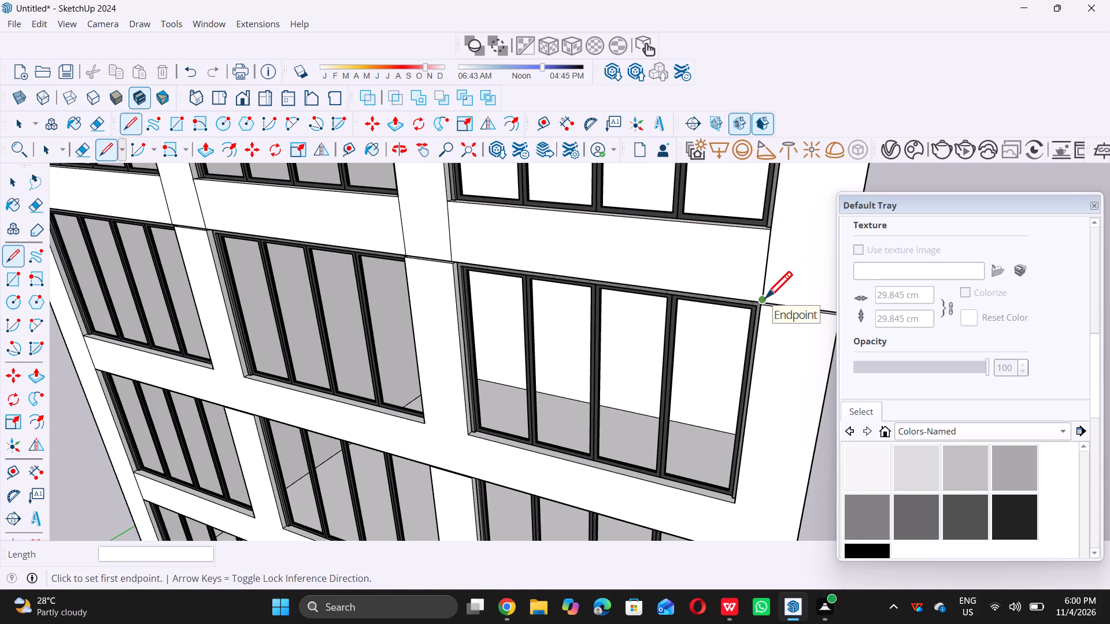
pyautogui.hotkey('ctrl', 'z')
# Draw a vertical line about 2' 11 5/8" long across the band, joining the third-column windows' outer corners.
pyautogui.scroll(5, 763, 302)
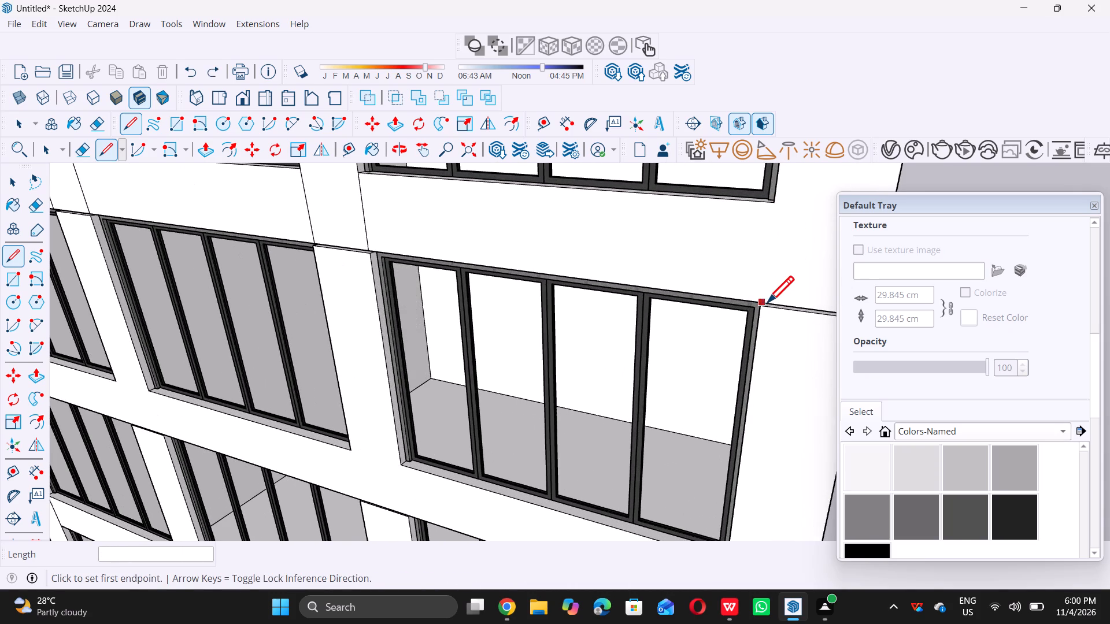
pyautogui.click(760, 302)
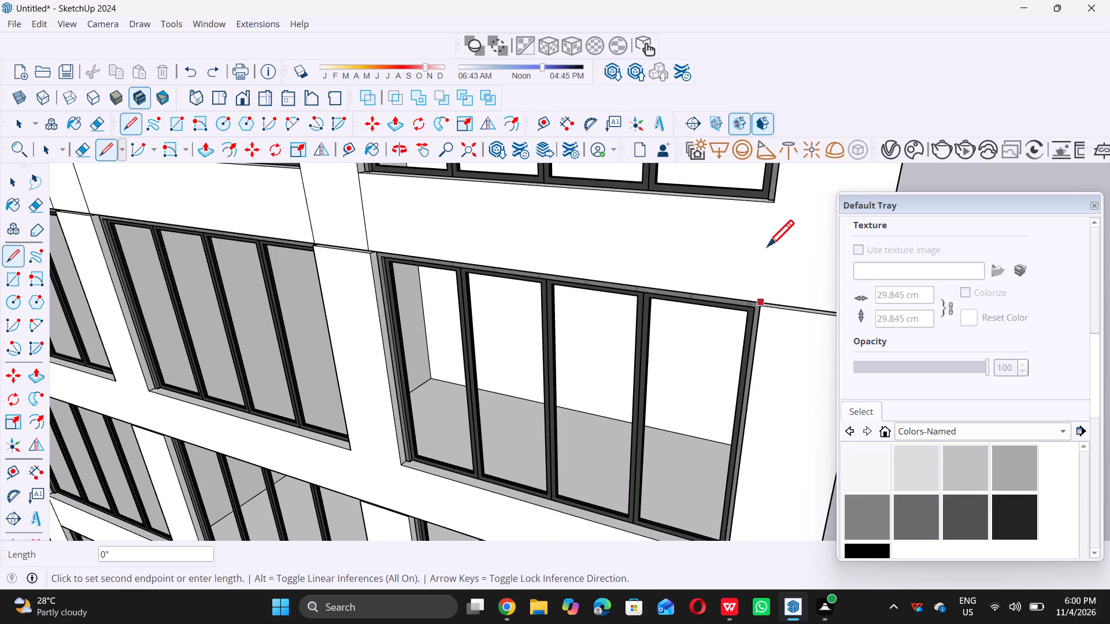
pyautogui.click(774, 204)
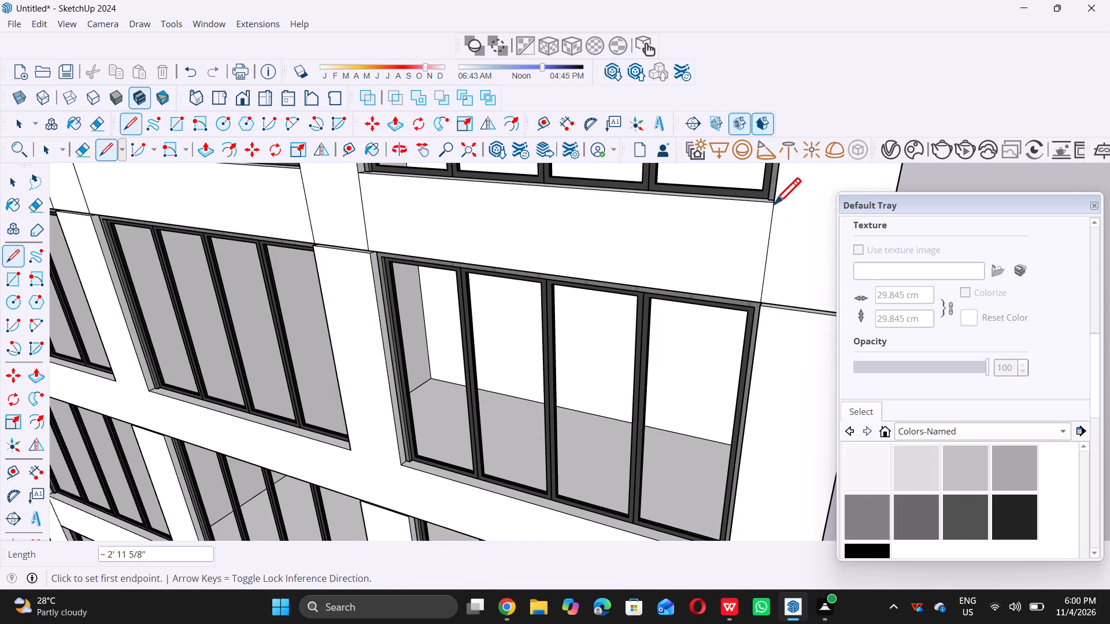
# Draw a vertical line about 2' 11" long across the next facade band down, joining the third-column windows' outer corners.
pyautogui.scroll(-20, 783, 232)
pyautogui.scroll(-10, 783, 232)
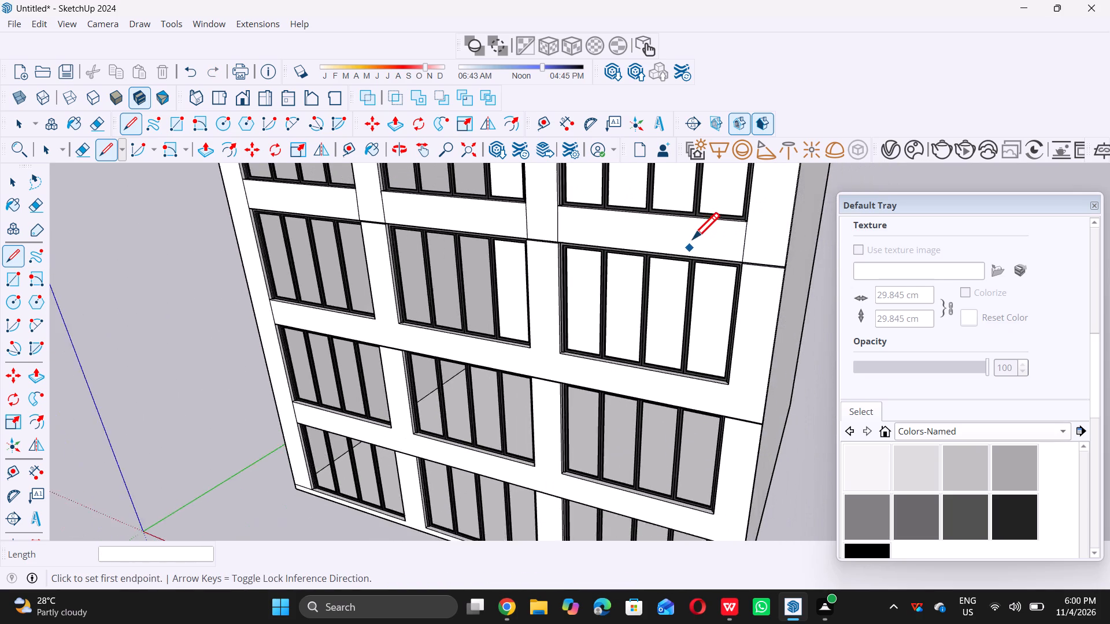
pyautogui.scroll(-12, 693, 239)
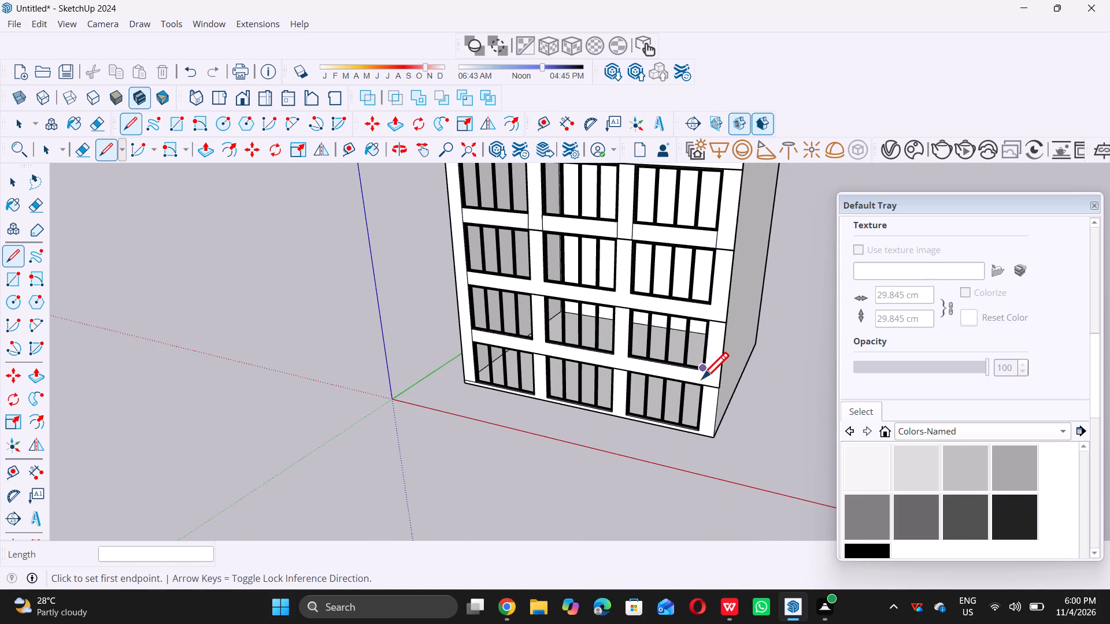
pyautogui.scroll(-4, 723, 390)
pyautogui.moveTo(731, 397); pyautogui.dragTo(719, 342, button='middle')
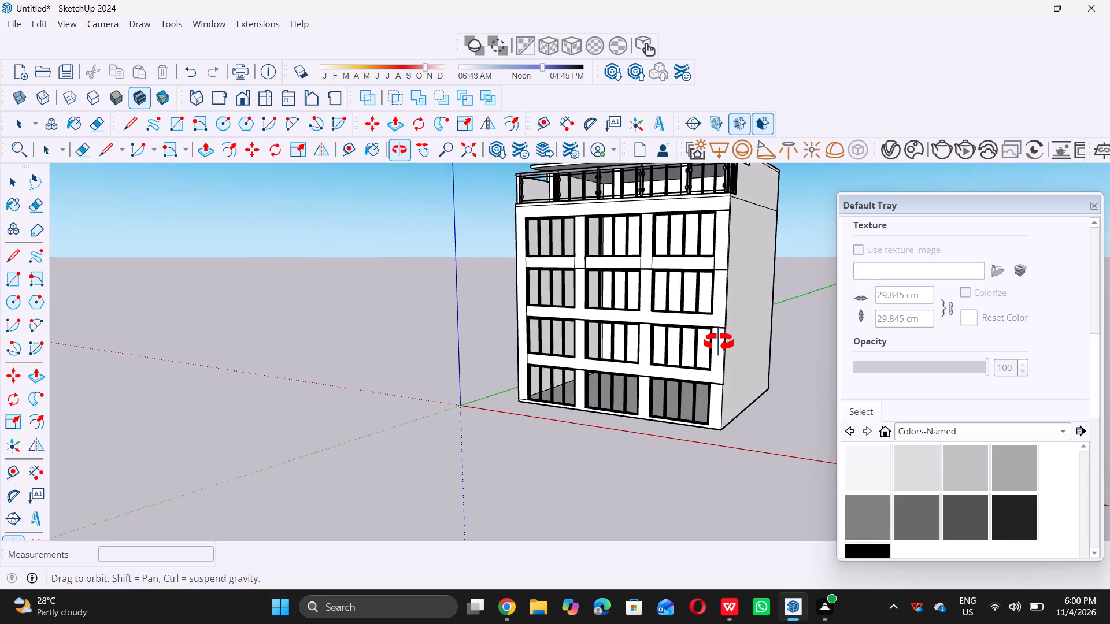
pyautogui.moveTo(719, 342); pyautogui.dragTo(722, 343, button='middle')
pyautogui.scroll(6, 709, 317)
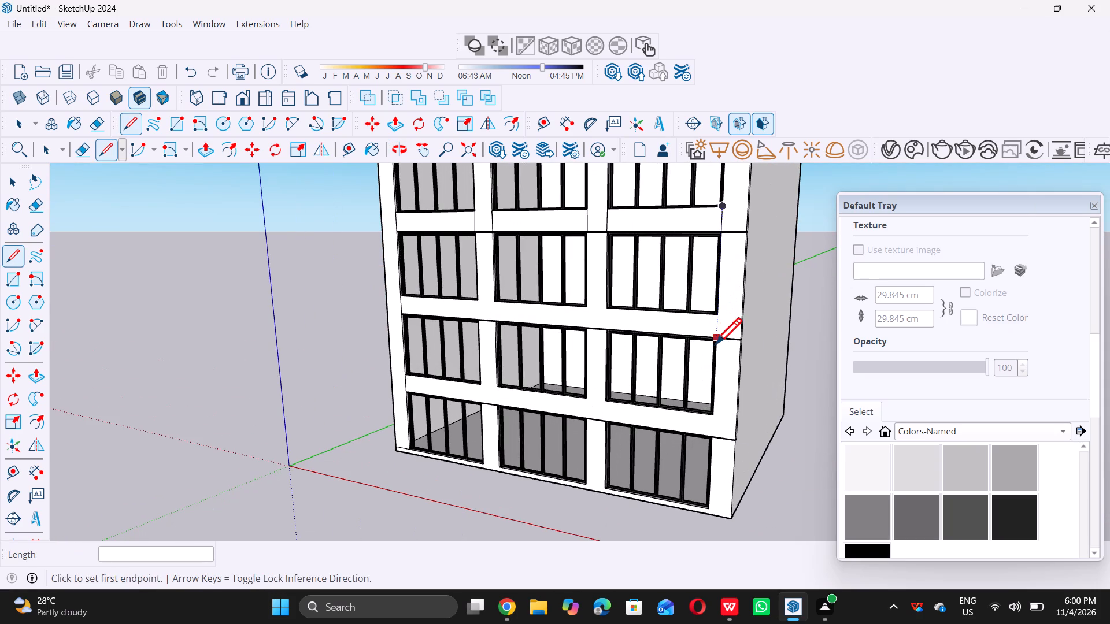
pyautogui.moveTo(715, 344); pyautogui.dragTo(720, 328, button='middle')
pyautogui.scroll(6, 720, 328)
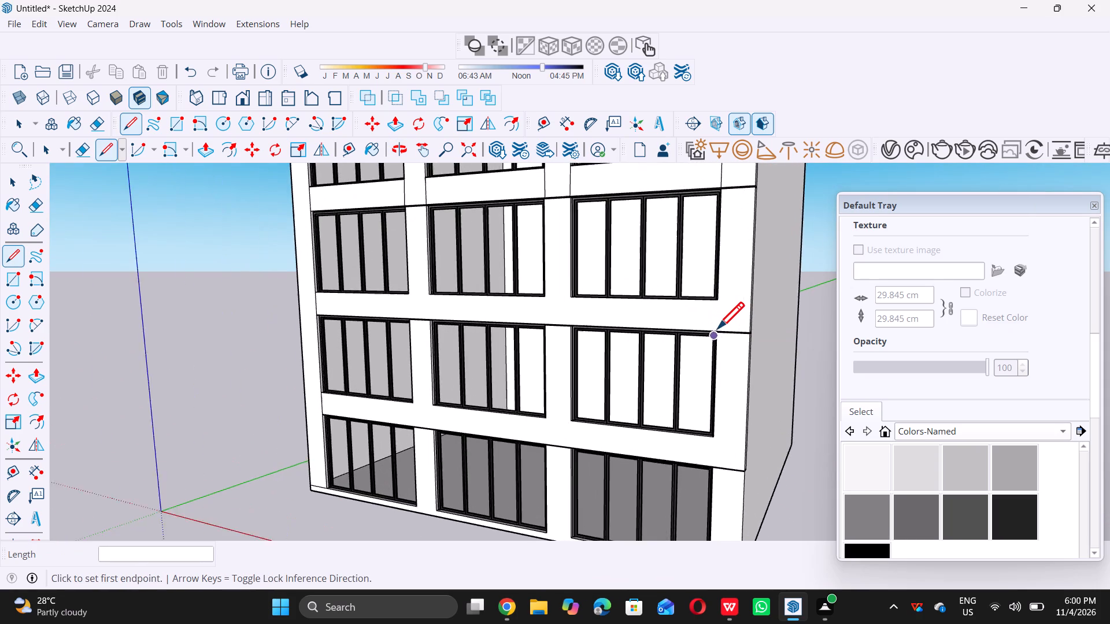
pyautogui.scroll(16, 718, 328)
pyautogui.scroll(7, 716, 337)
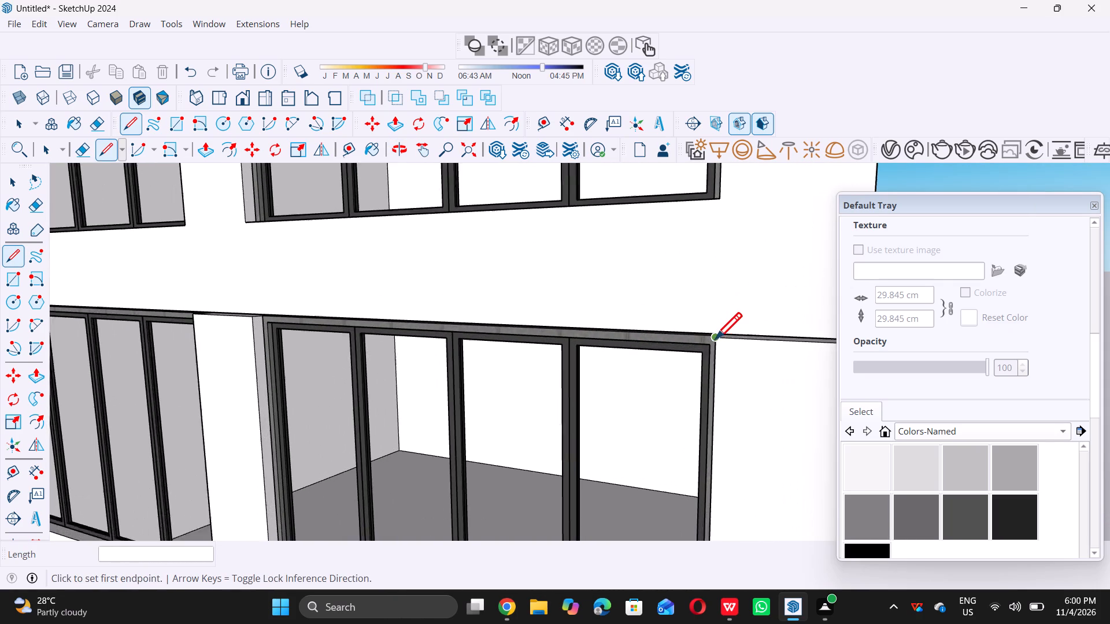
pyautogui.moveTo(716, 330); pyautogui.dragTo(705, 388, button='middle')
pyautogui.scroll(1, 715, 375)
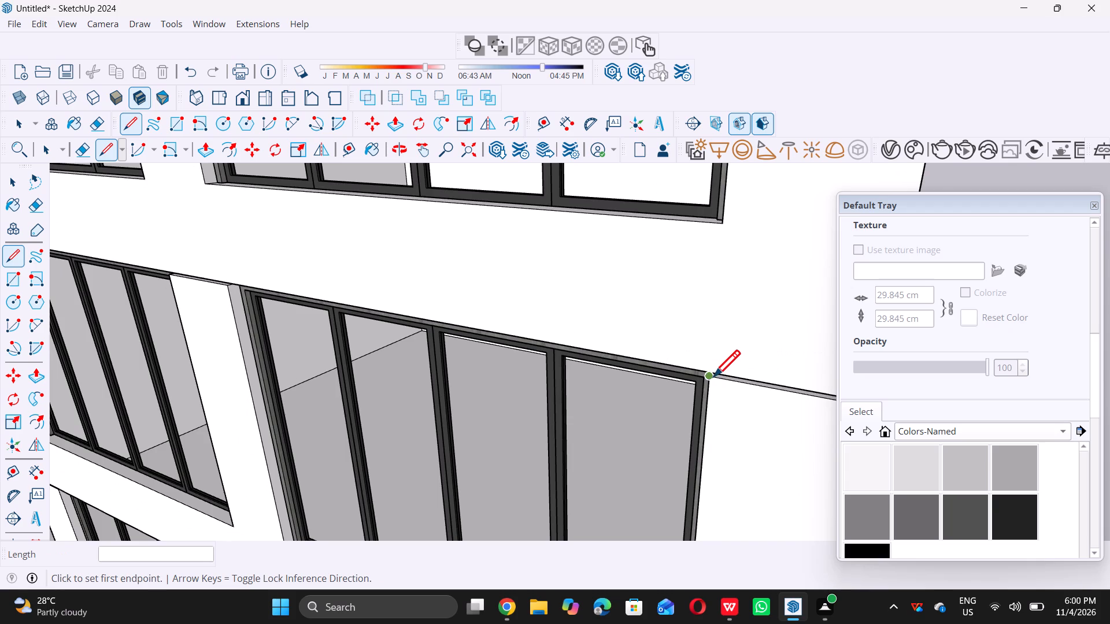
pyautogui.scroll(11, 714, 375)
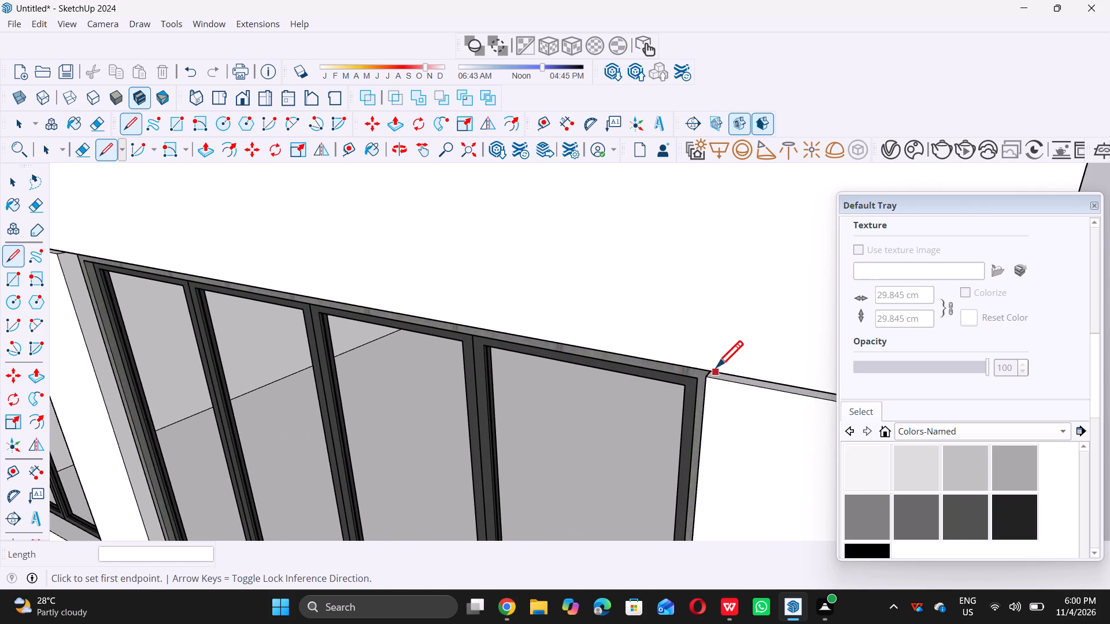
pyautogui.scroll(2, 716, 367)
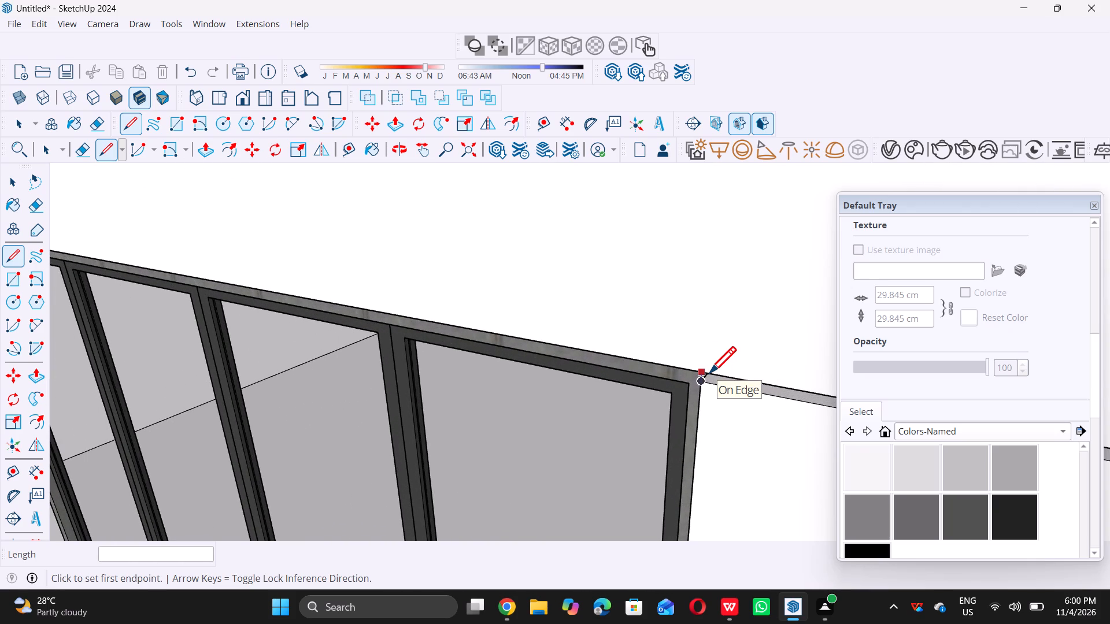
pyautogui.click(709, 373)
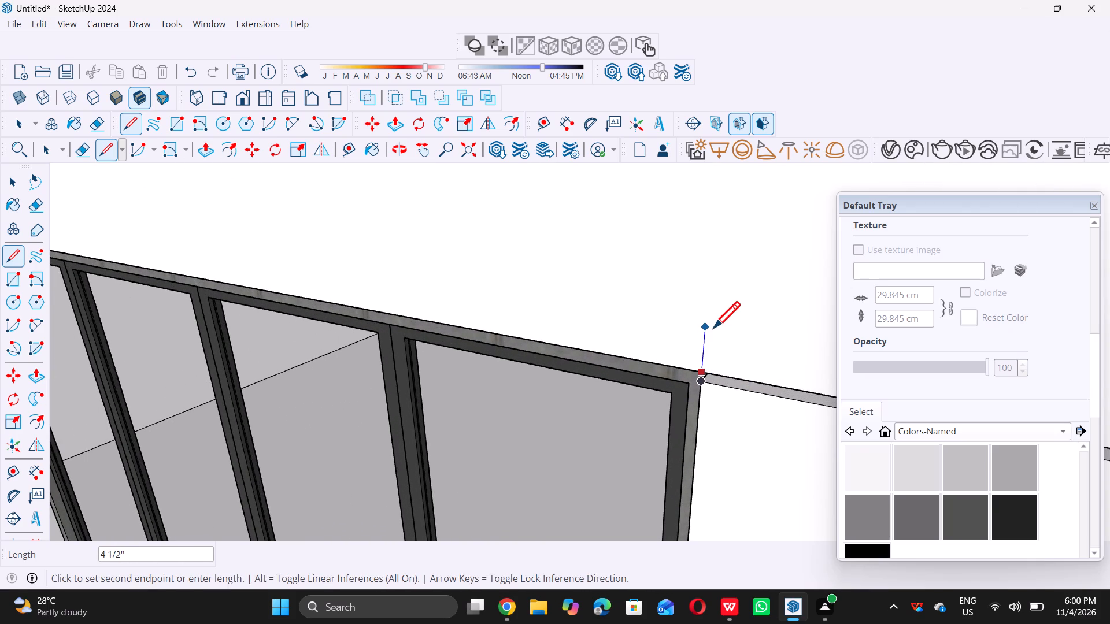
pyautogui.press('space')
pyautogui.press('l')
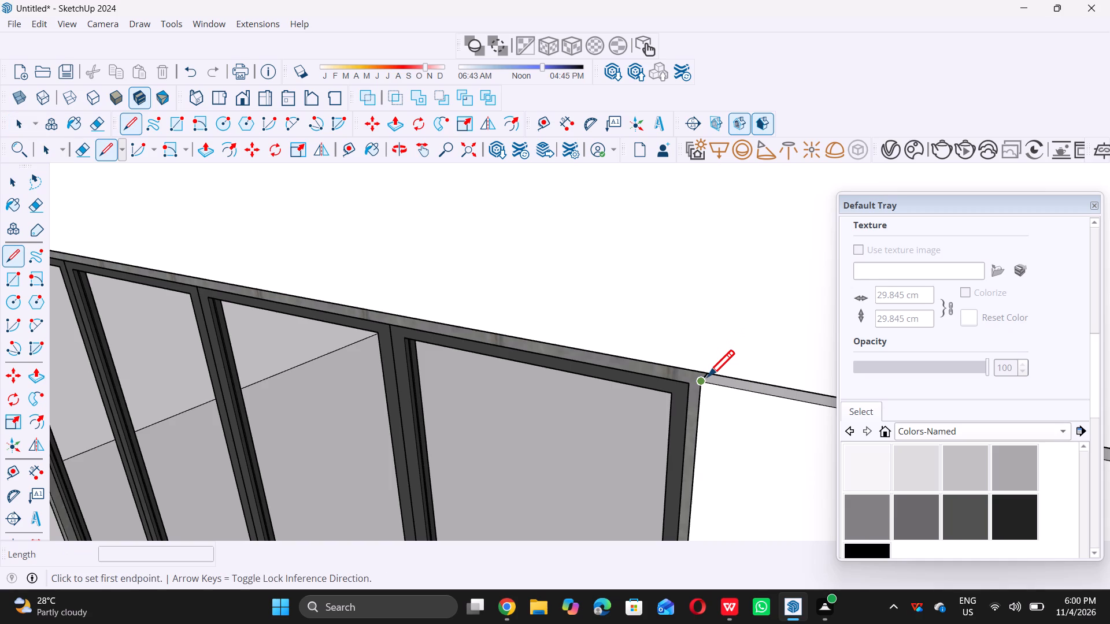
pyautogui.scroll(11, 708, 376)
pyautogui.click(710, 371)
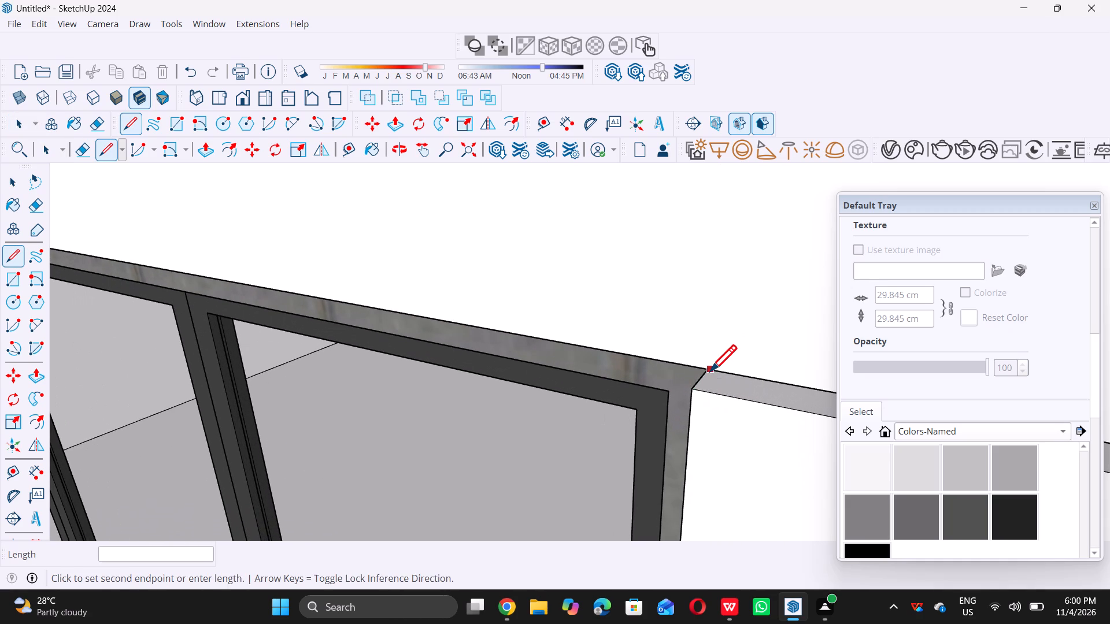
pyautogui.scroll(-20, 710, 371)
pyautogui.scroll(-12, 710, 371)
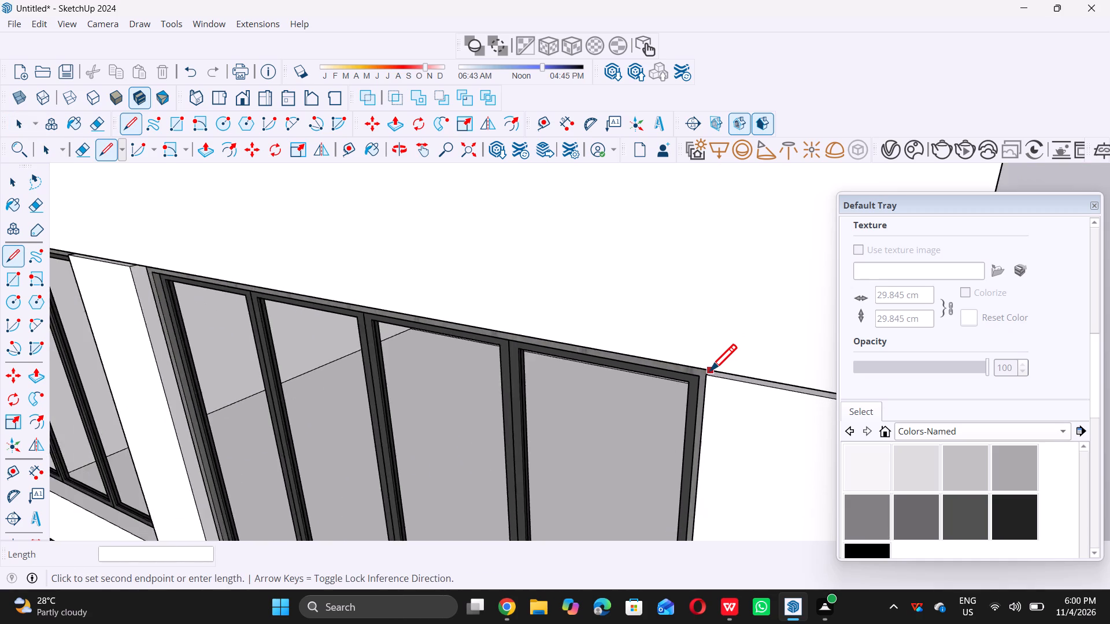
pyautogui.scroll(-7, 710, 370)
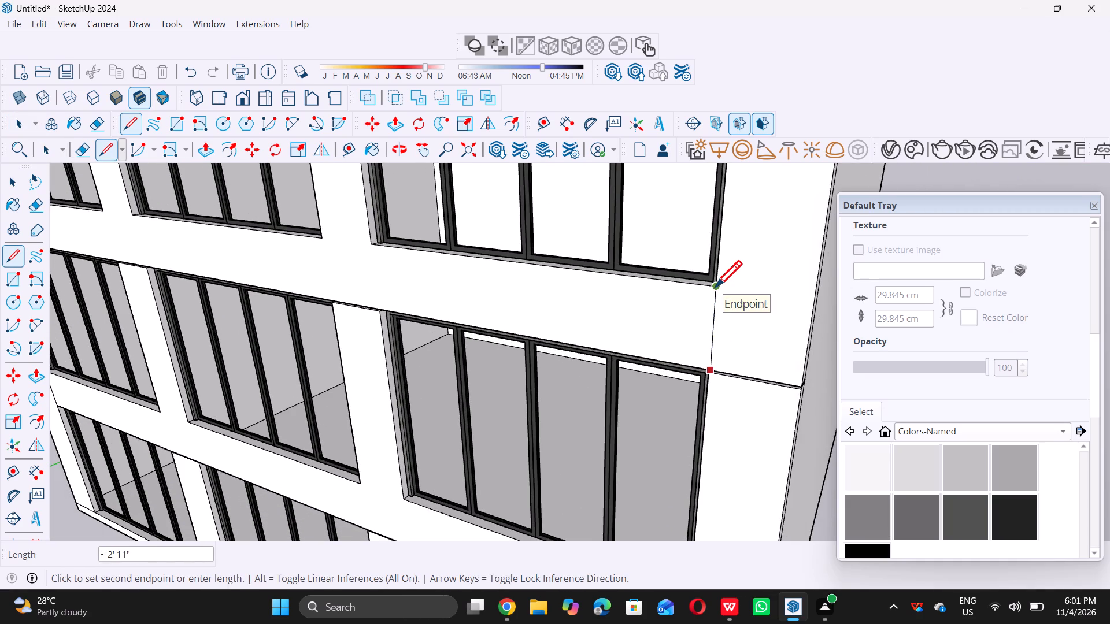
pyautogui.click(715, 287)
# Draw a vertical line across this lower band, joining the third-column windows' corners that face the second column.
pyautogui.scroll(-15, 729, 313)
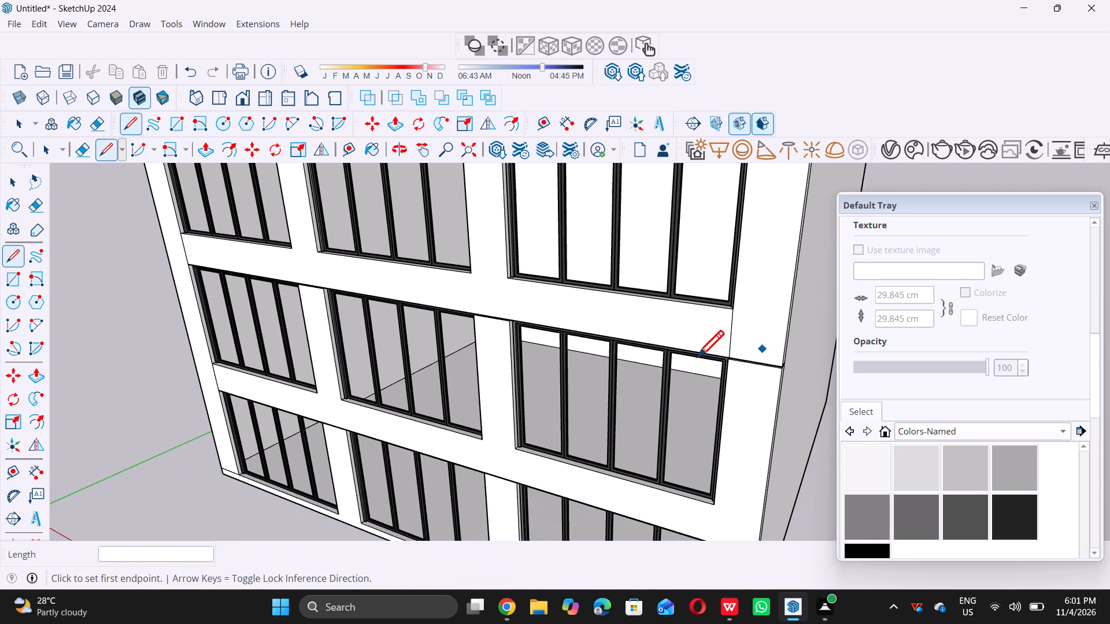
pyautogui.scroll(12, 476, 300)
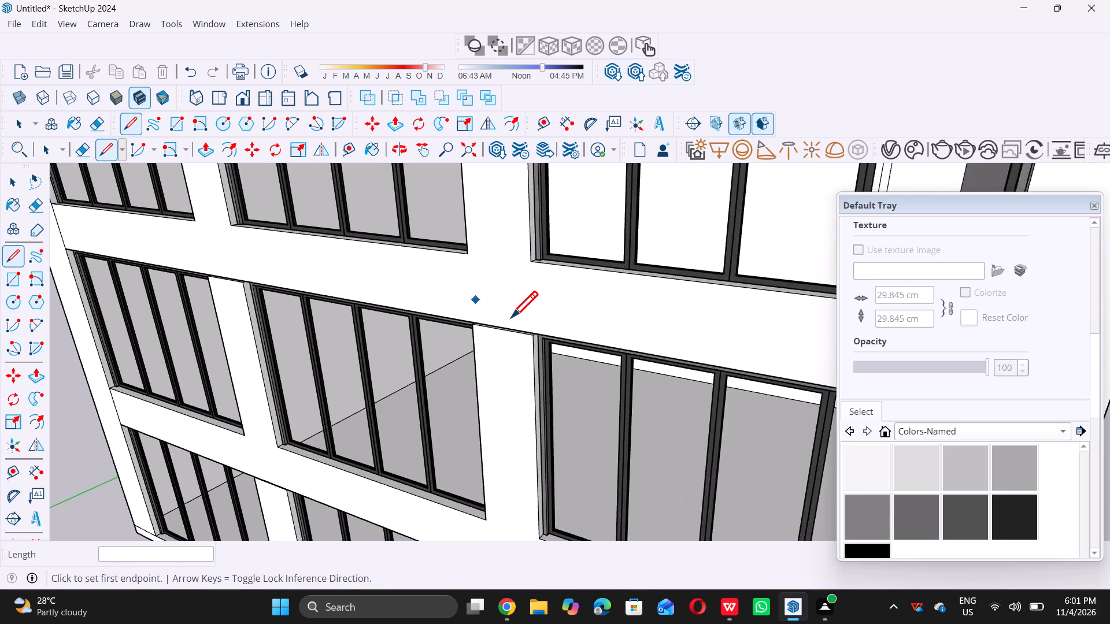
pyautogui.scroll(7, 534, 343)
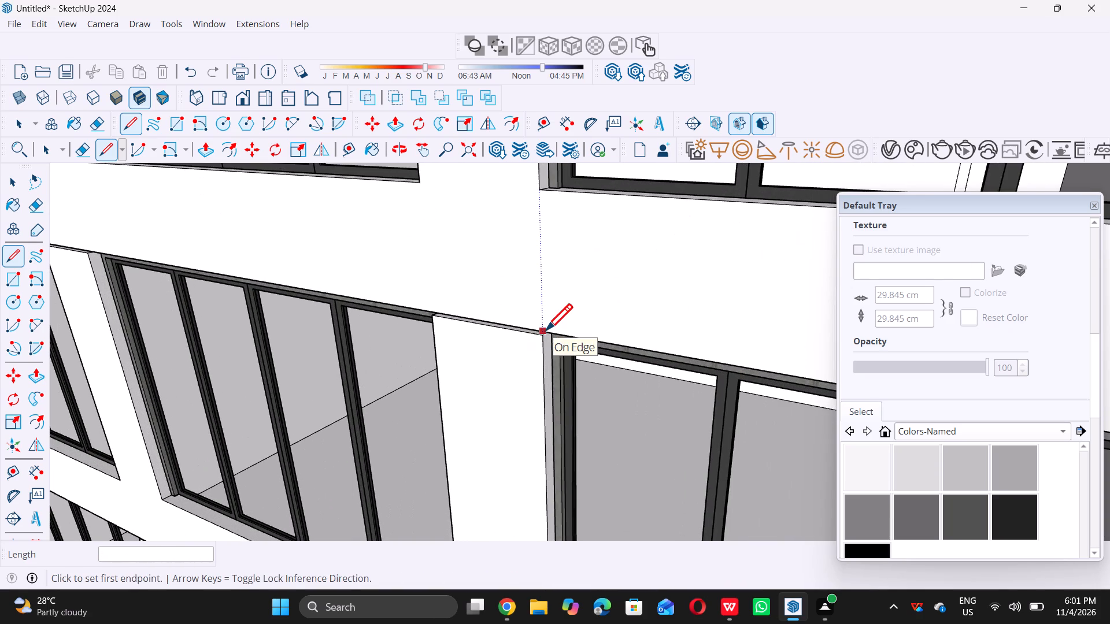
pyautogui.click(546, 330)
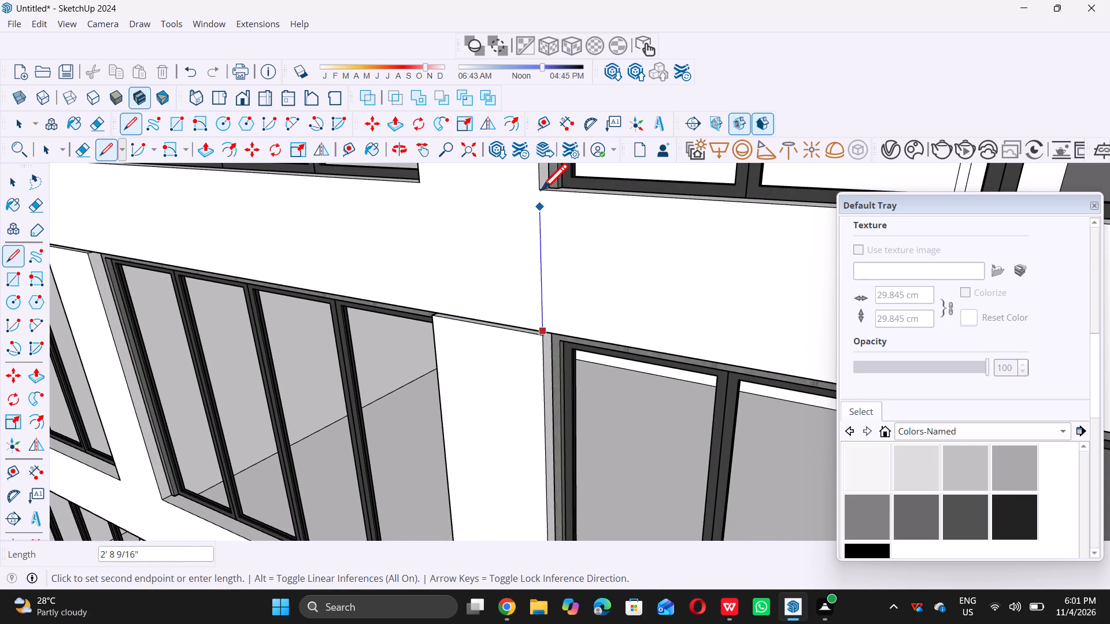
pyautogui.click(541, 188)
# Draw a vertical line about 2' 11" long across this band, joining the second-column windows' corners that face the third column.
pyautogui.scroll(-13, 602, 273)
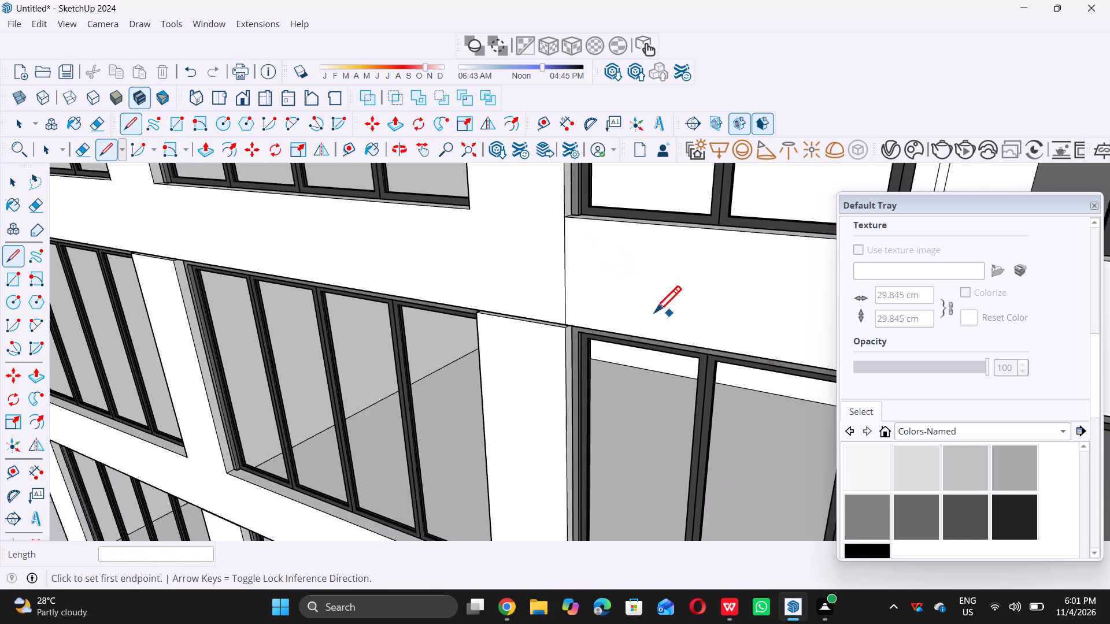
pyautogui.scroll(10, 484, 269)
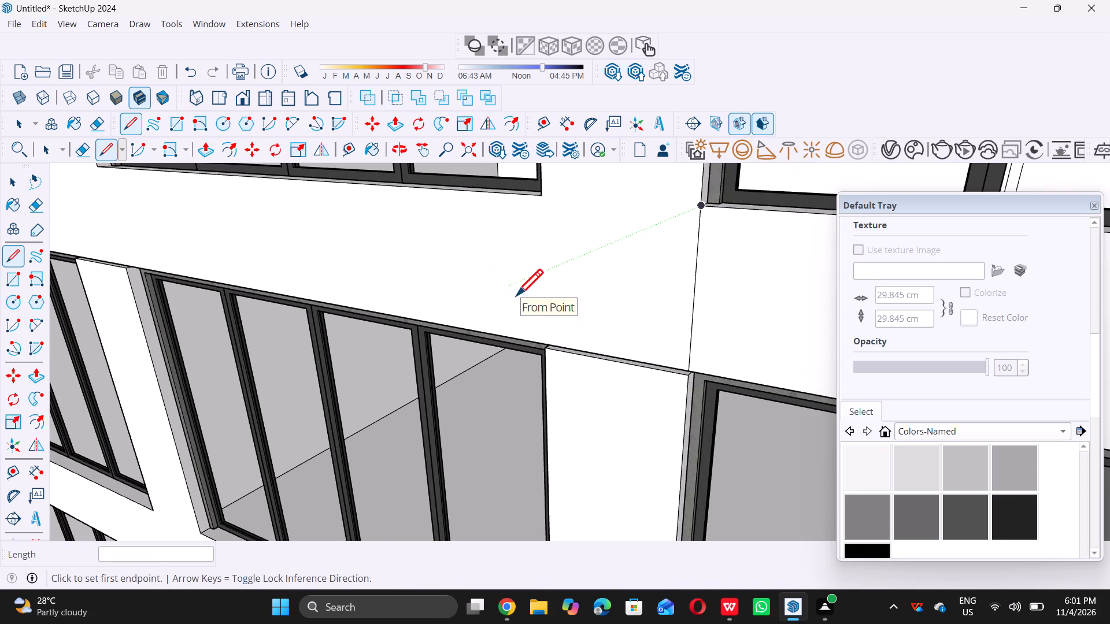
pyautogui.doubleClick(552, 344)
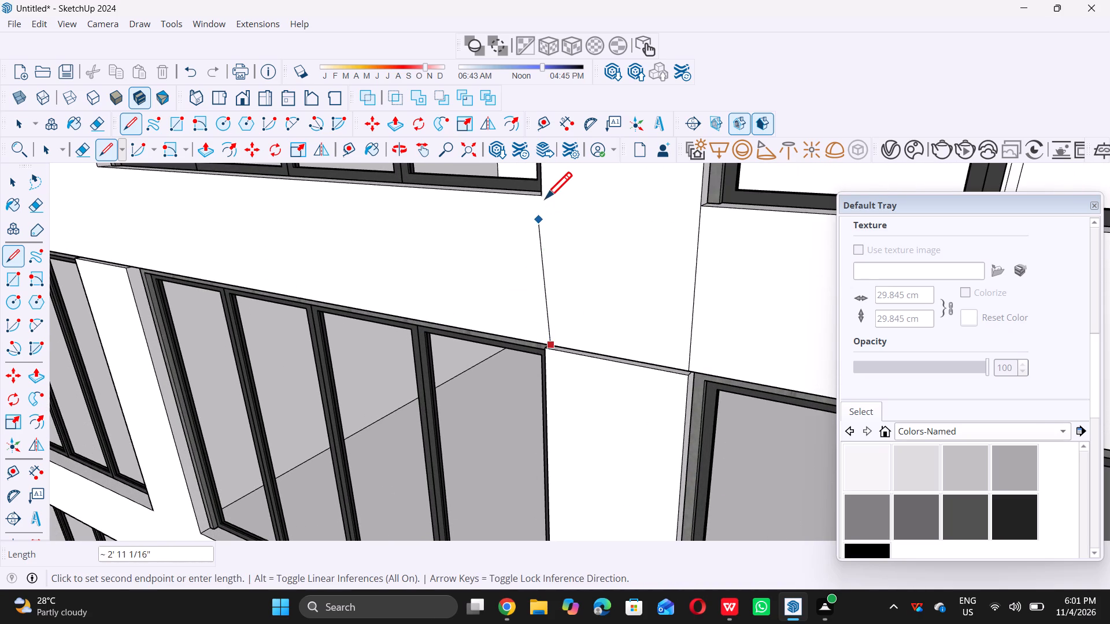
pyautogui.doubleClick(545, 195)
# Draw a vertical line about 2' 11" long across the same band, joining the second-column windows' corners that face the first column.
pyautogui.scroll(-10, 586, 247)
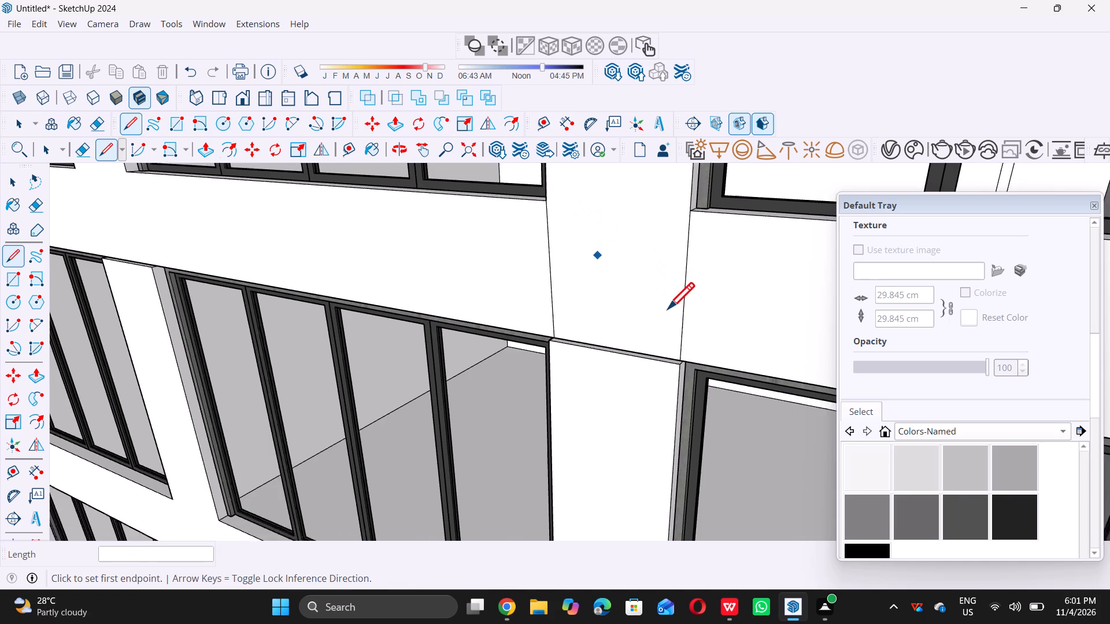
pyautogui.scroll(-16, 668, 309)
pyautogui.scroll(6, 300, 250)
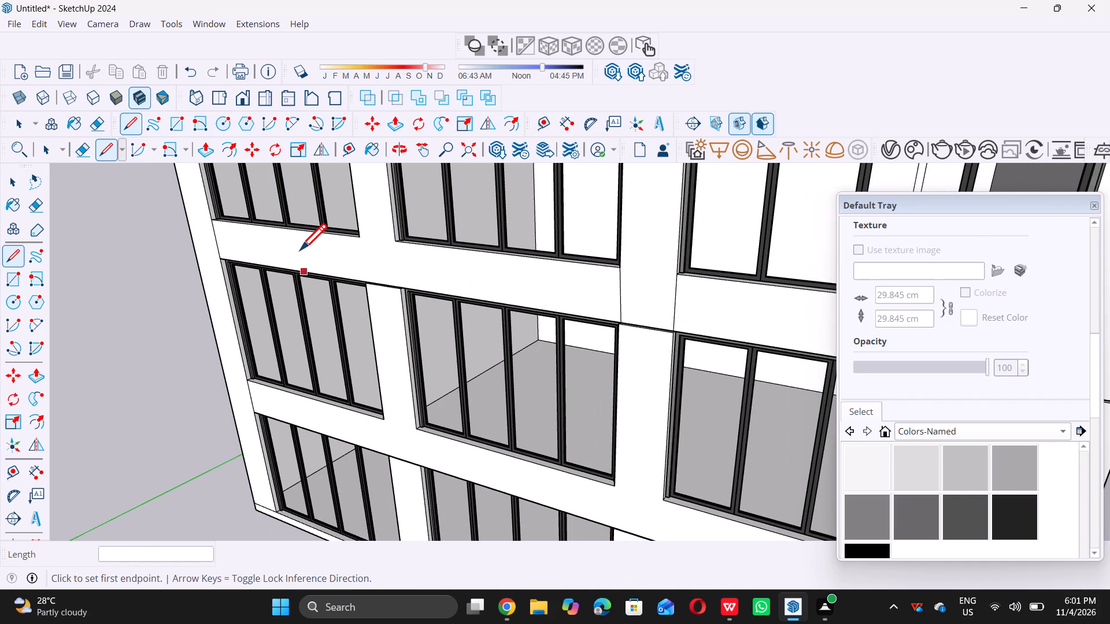
pyautogui.scroll(10, 300, 250)
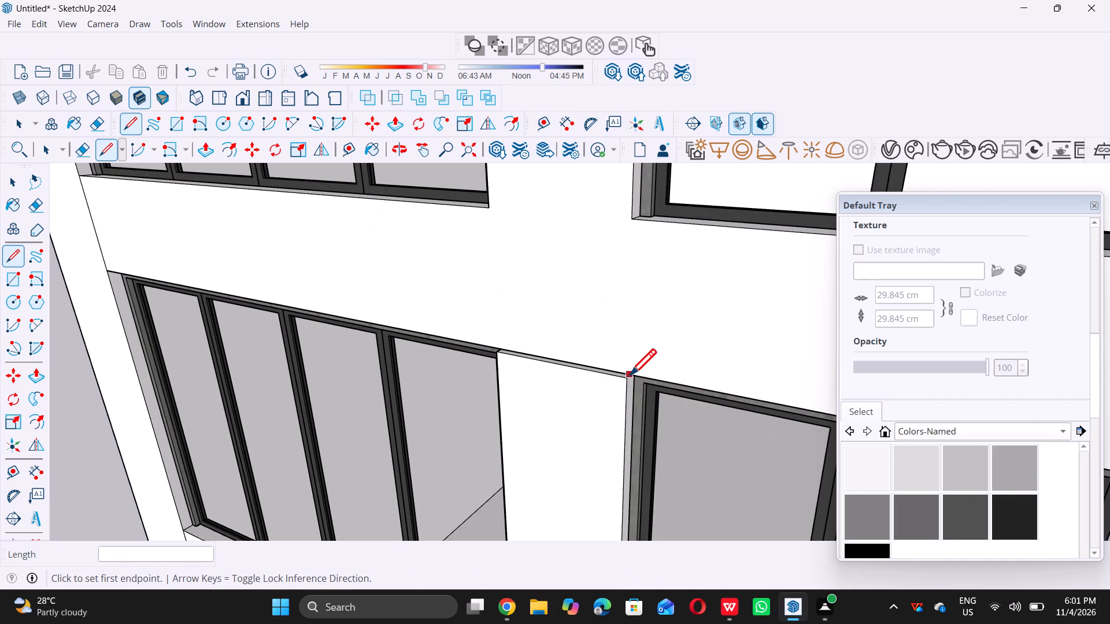
pyautogui.doubleClick(630, 375)
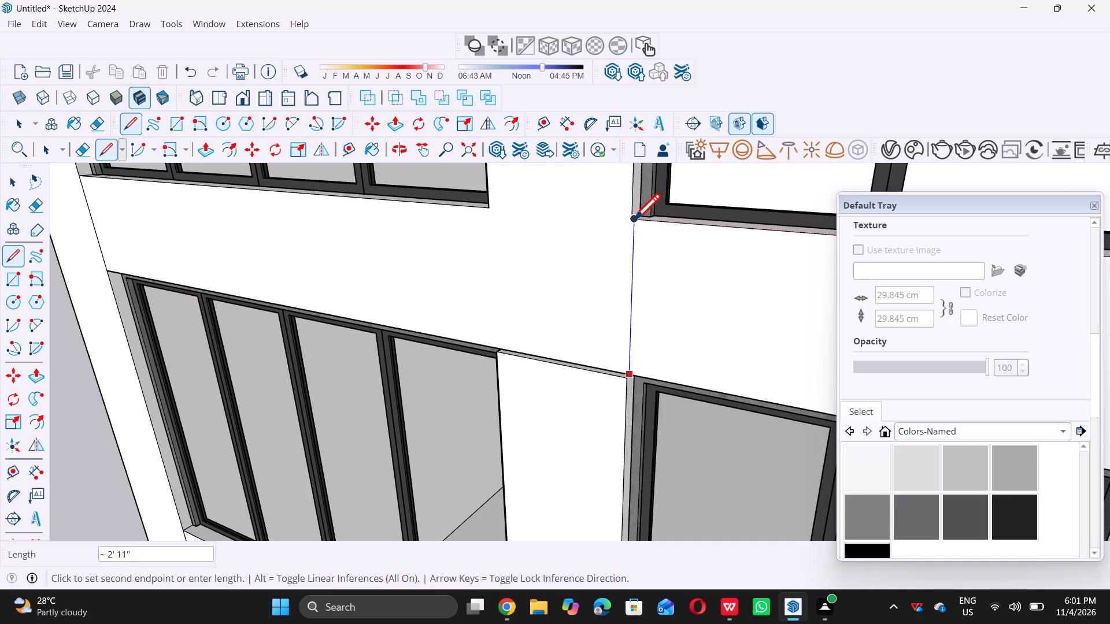
pyautogui.click(634, 220)
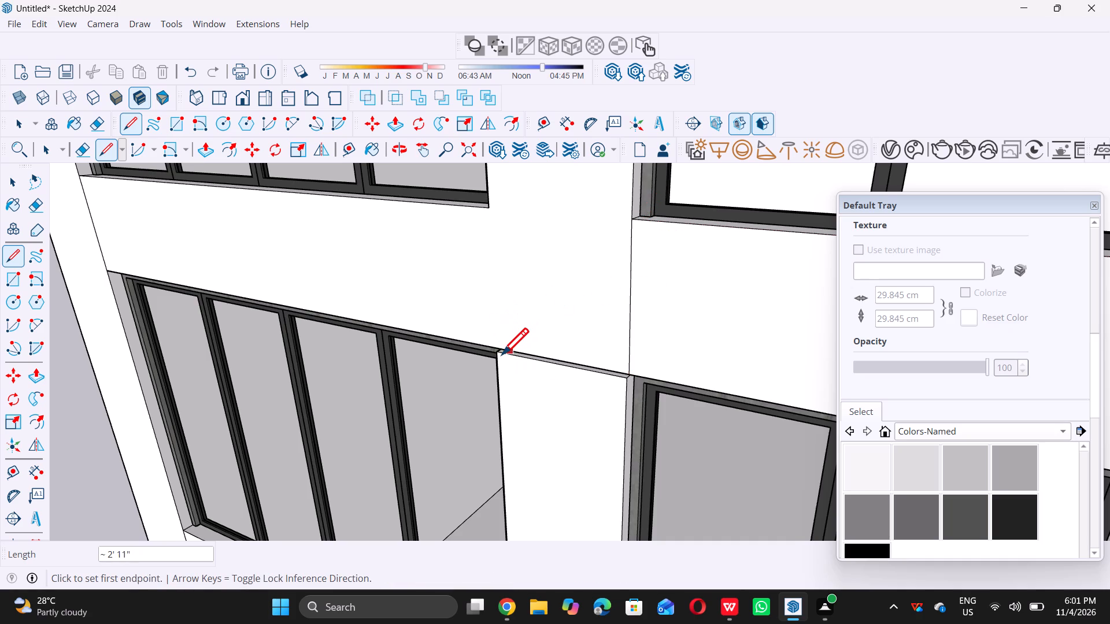
# Draw a vertical line about 3' long across the same band, joining the first-column windows' corners that face the second column.
pyautogui.scroll(6, 502, 354)
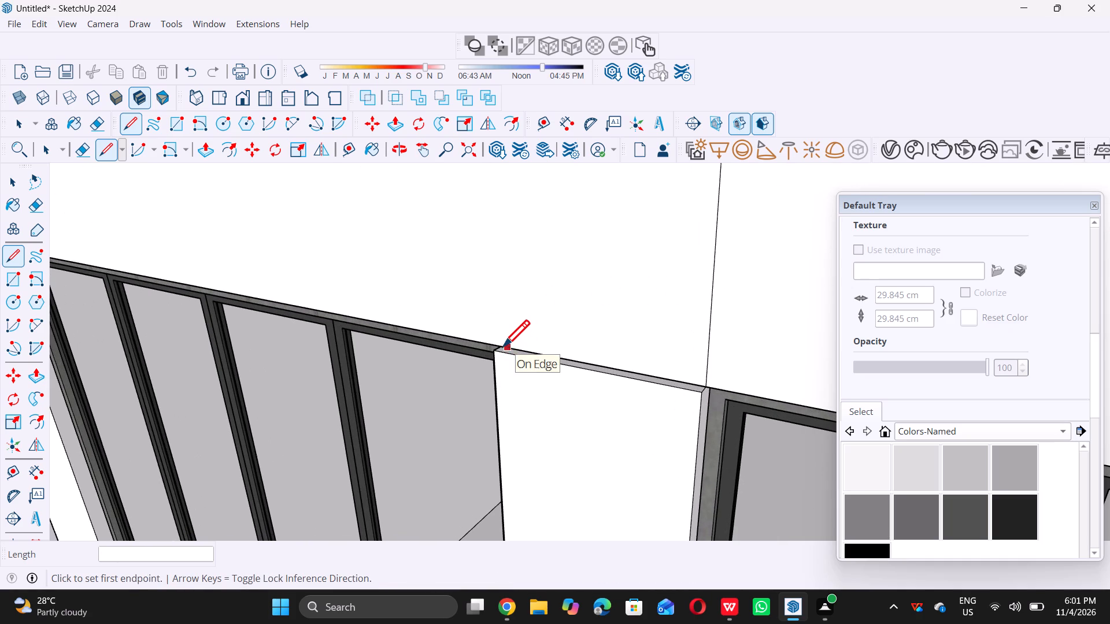
pyautogui.scroll(6, 489, 347)
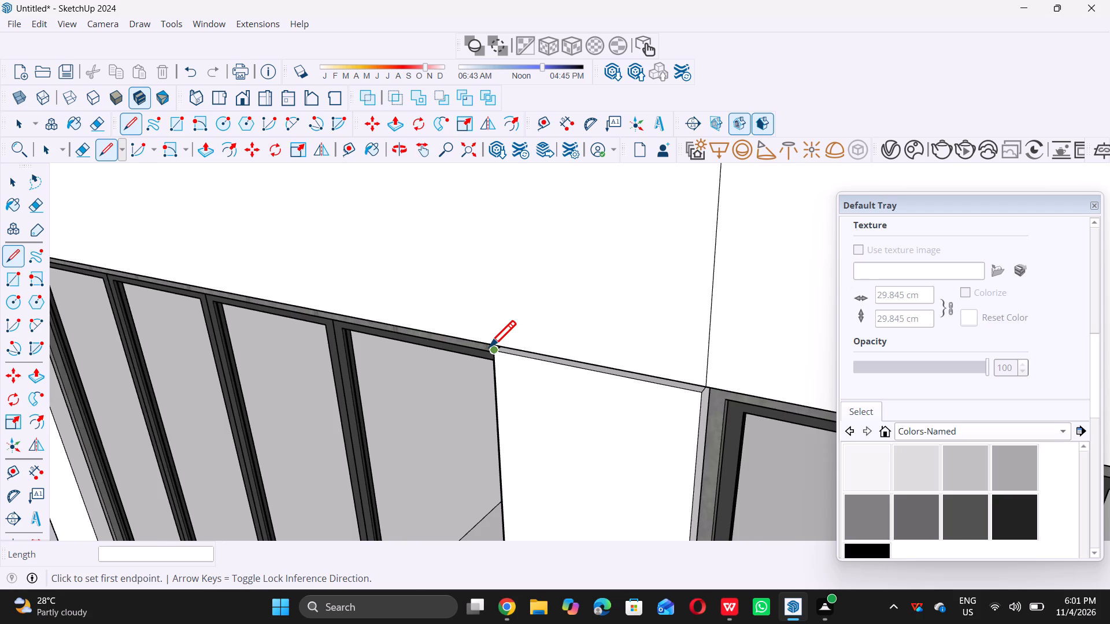
pyautogui.tripleClick(505, 346)
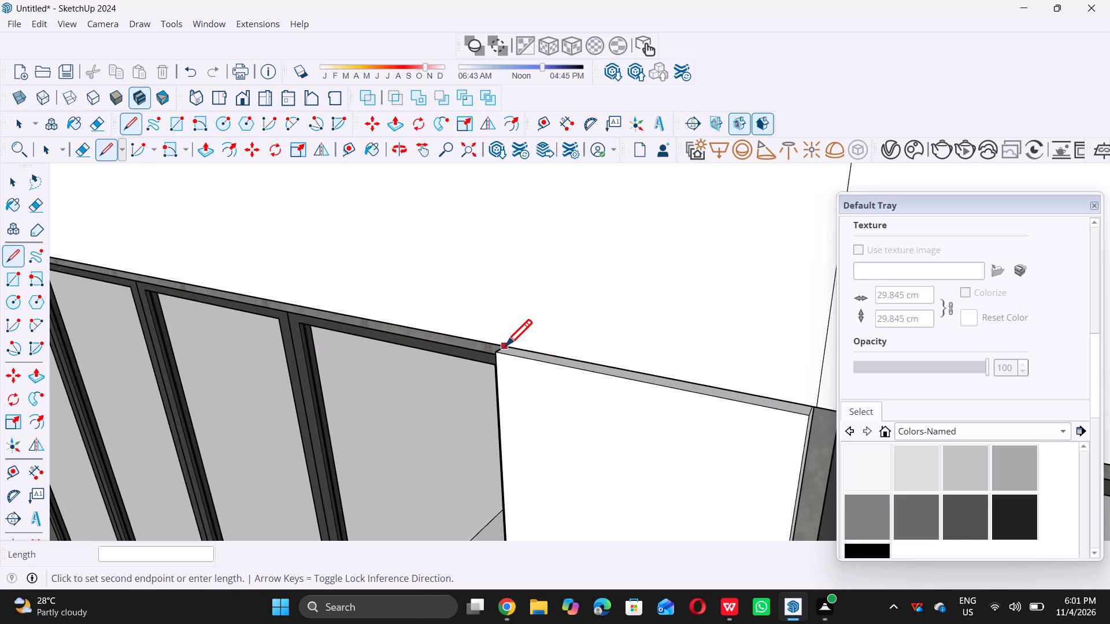
pyautogui.scroll(-20, 505, 346)
pyautogui.scroll(-4, 505, 346)
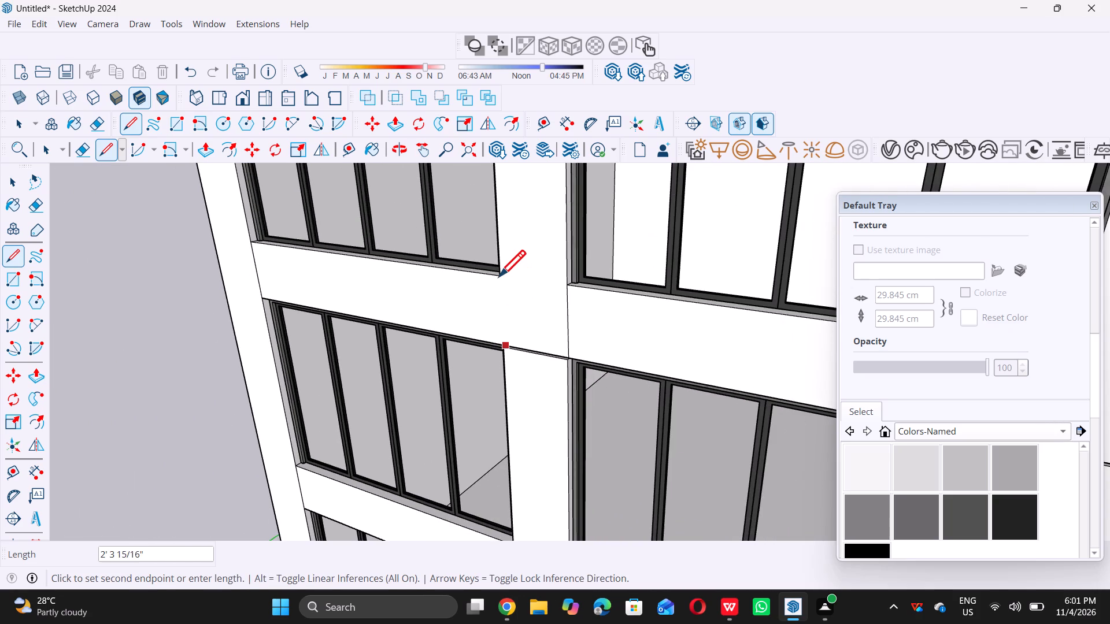
pyautogui.tripleClick(499, 276)
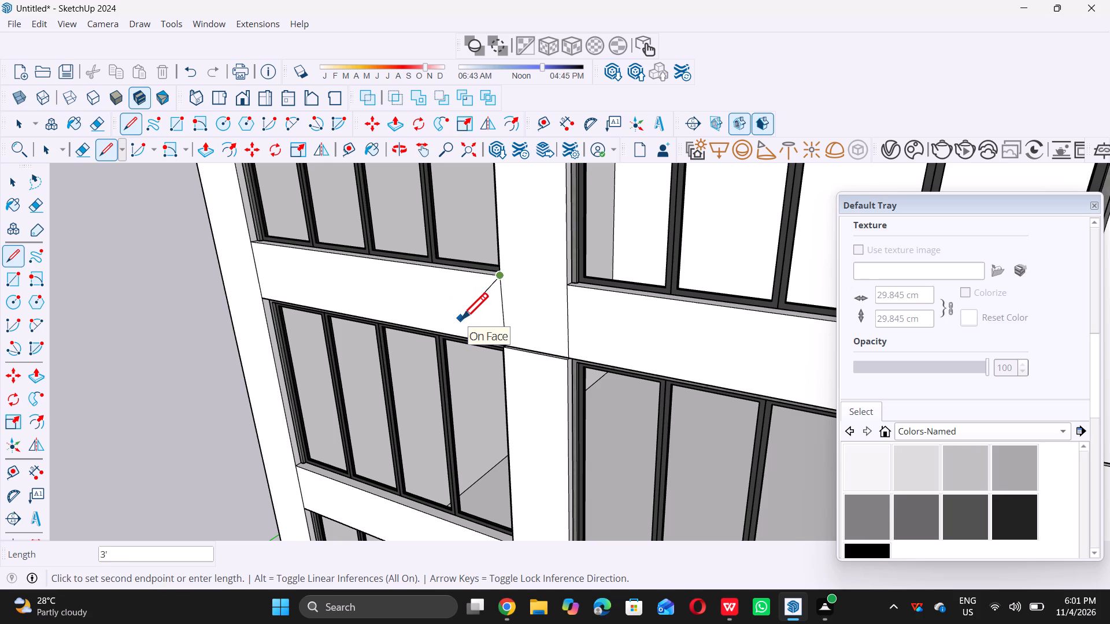
pyautogui.press('space')
pyautogui.press('space')
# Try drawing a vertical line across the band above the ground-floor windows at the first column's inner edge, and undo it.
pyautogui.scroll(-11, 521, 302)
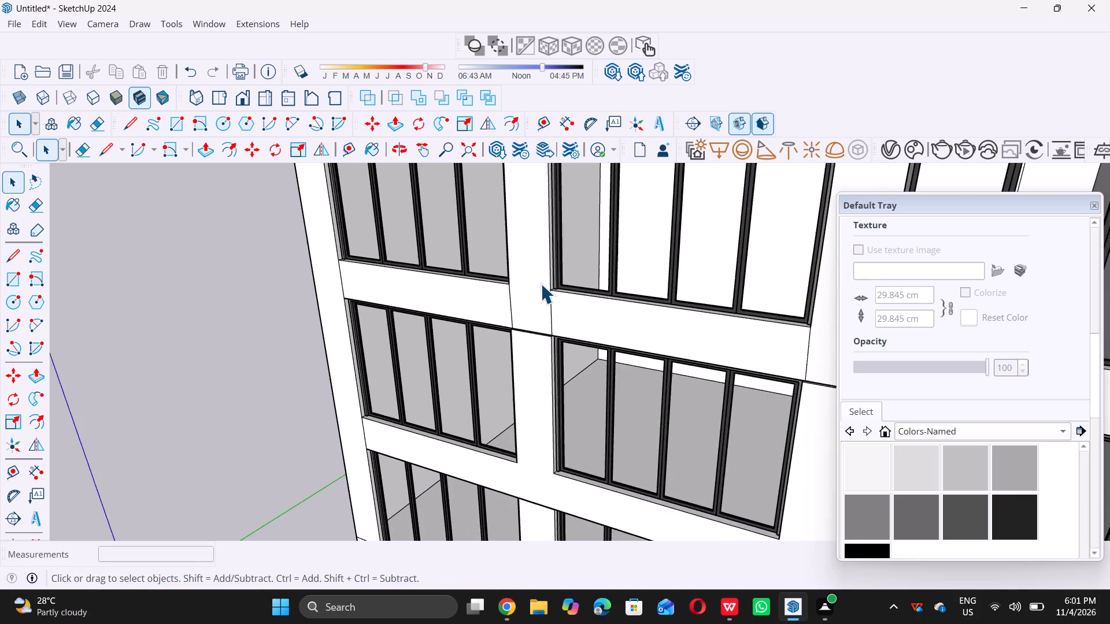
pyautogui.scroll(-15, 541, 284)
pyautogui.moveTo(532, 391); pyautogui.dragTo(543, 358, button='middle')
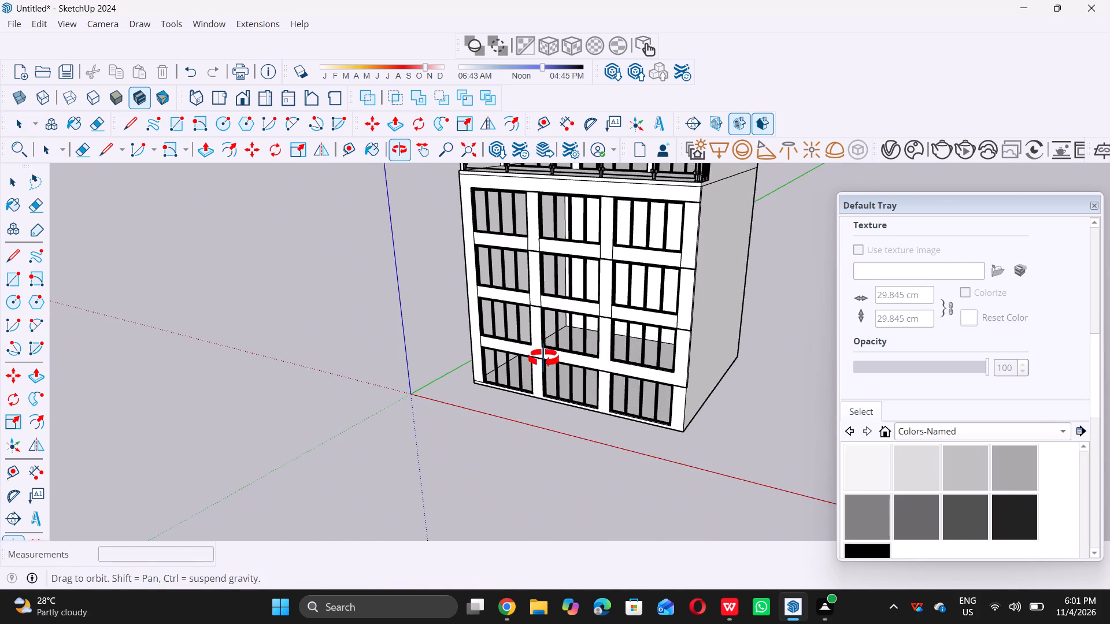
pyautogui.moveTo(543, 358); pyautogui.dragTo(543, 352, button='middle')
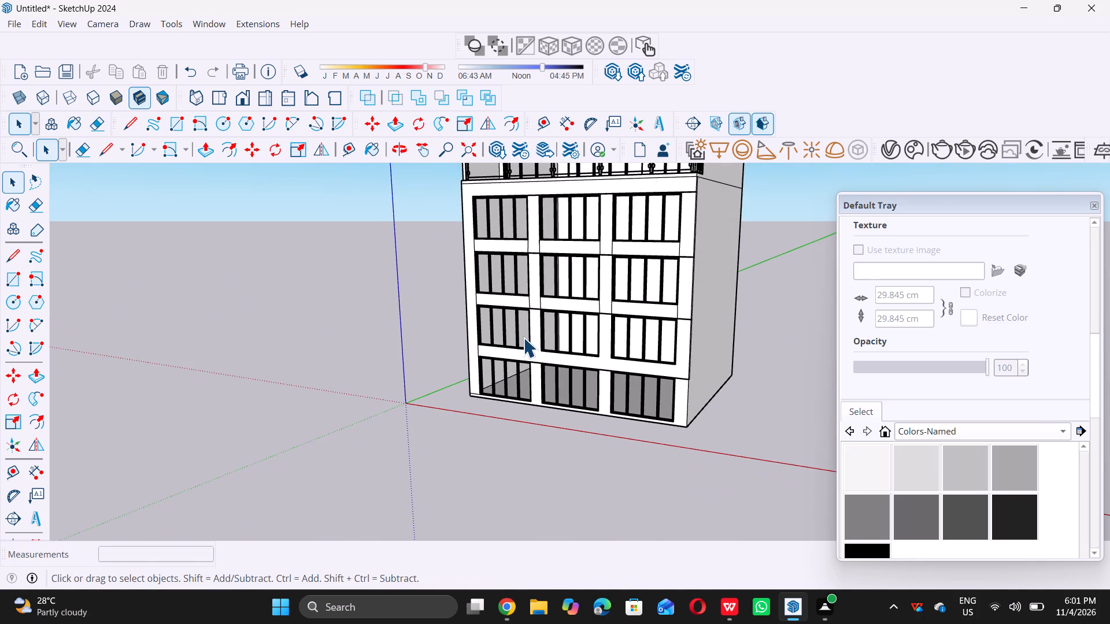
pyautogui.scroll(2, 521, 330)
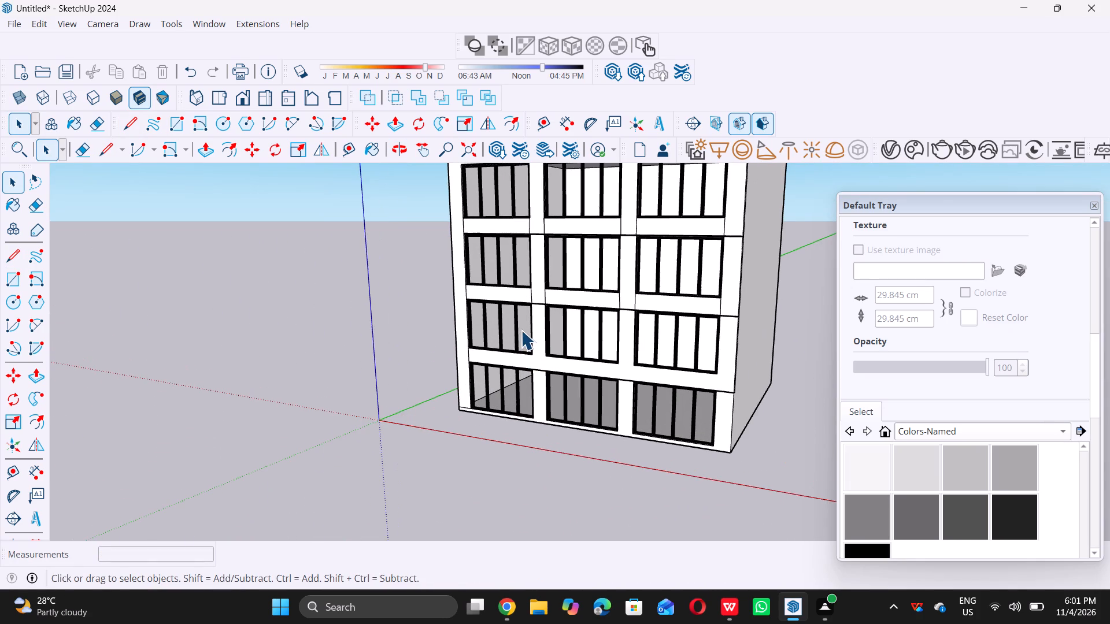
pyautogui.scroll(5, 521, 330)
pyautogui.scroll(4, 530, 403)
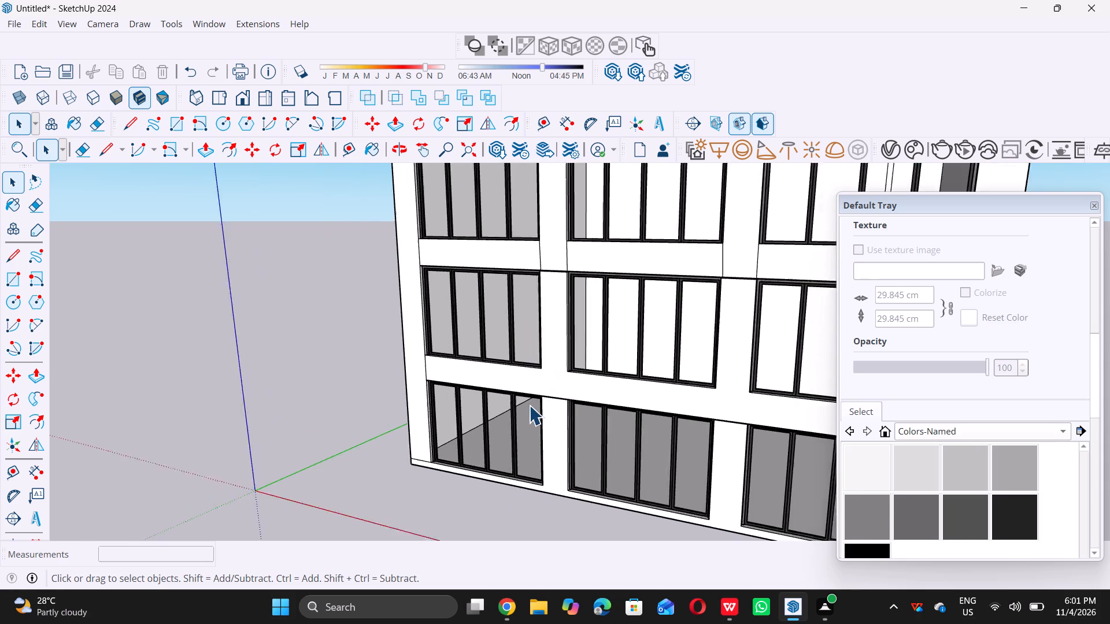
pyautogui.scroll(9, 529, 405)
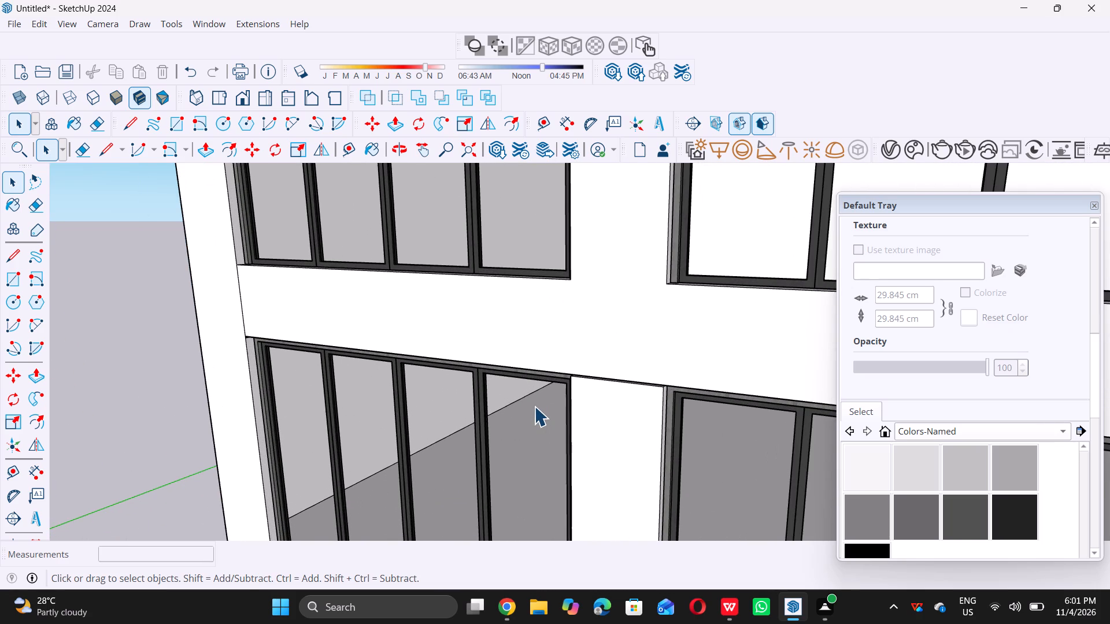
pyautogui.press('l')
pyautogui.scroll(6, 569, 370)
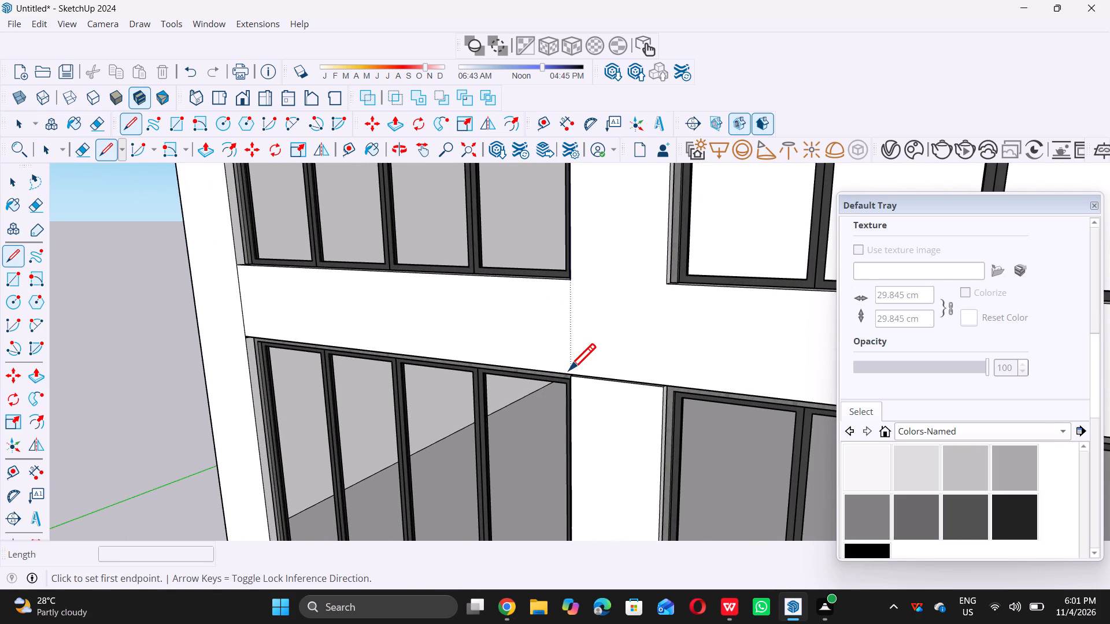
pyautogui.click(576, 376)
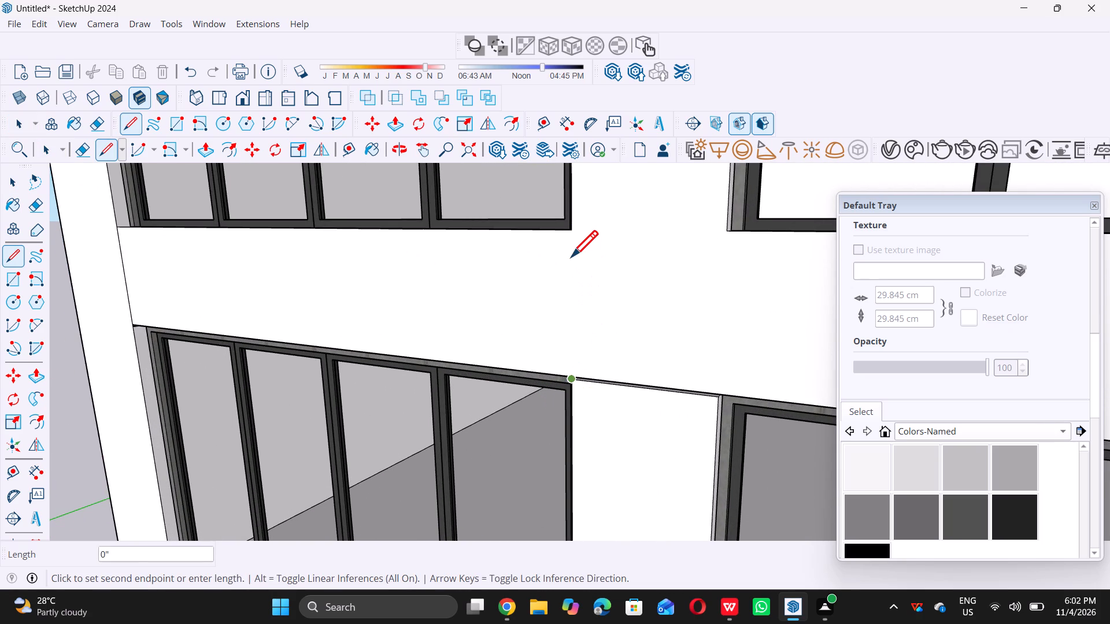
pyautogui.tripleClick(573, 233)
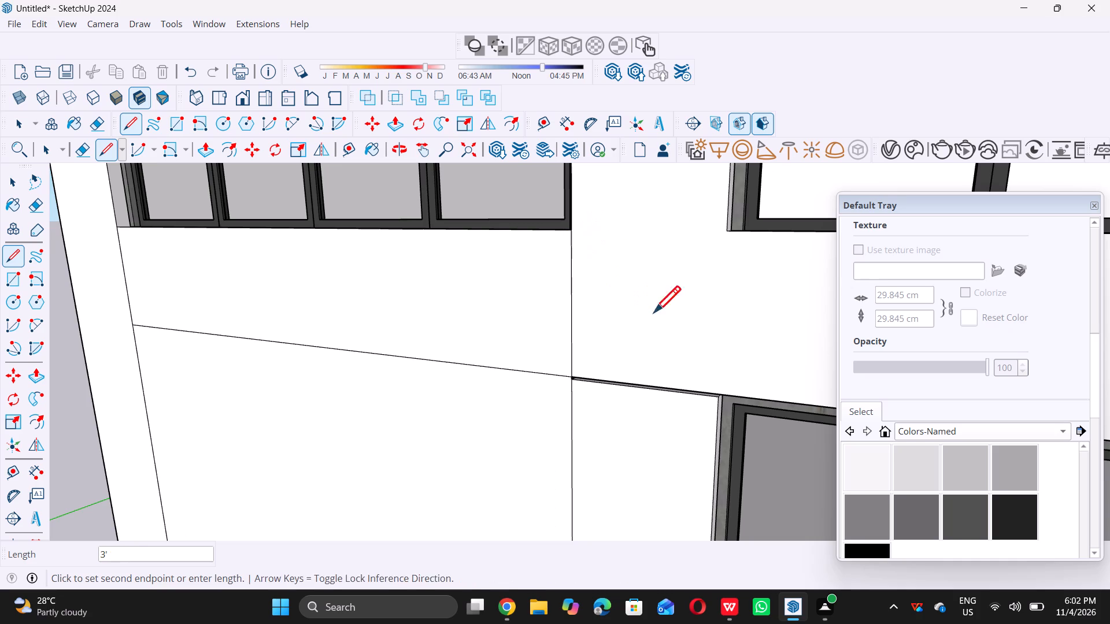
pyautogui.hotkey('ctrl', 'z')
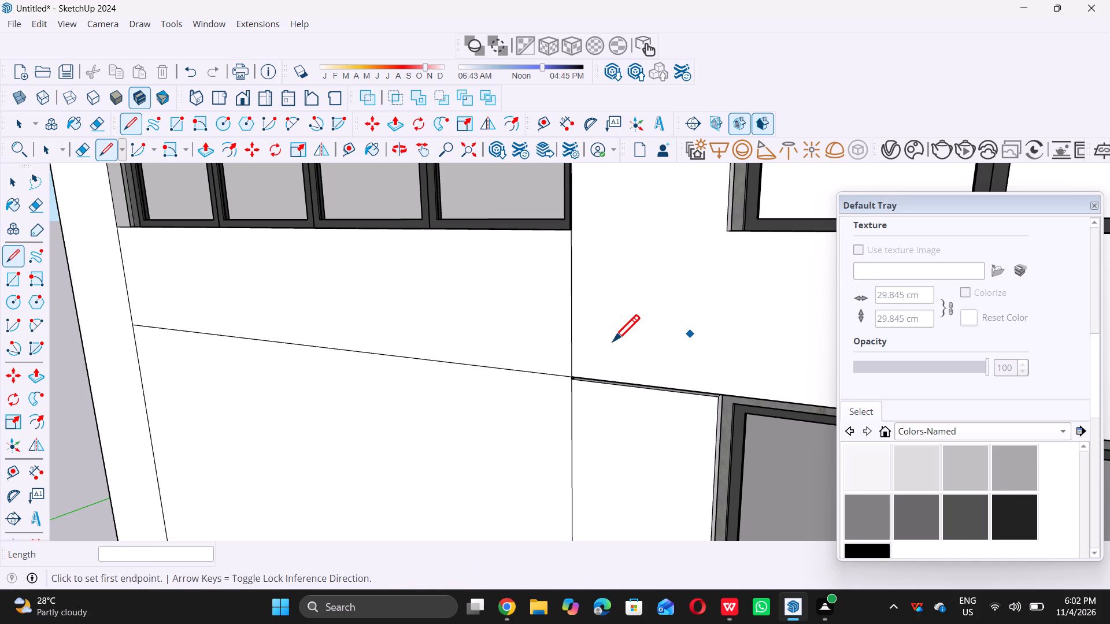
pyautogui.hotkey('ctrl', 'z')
# Draw a vertical line about 2' 11 3/8" long across the band above the ground-floor windows, joining the first-column windows' inner corners.
pyautogui.moveTo(612, 338); pyautogui.dragTo(586, 404, button='middle')
pyautogui.middleClick(586, 404)
pyautogui.scroll(7, 570, 407)
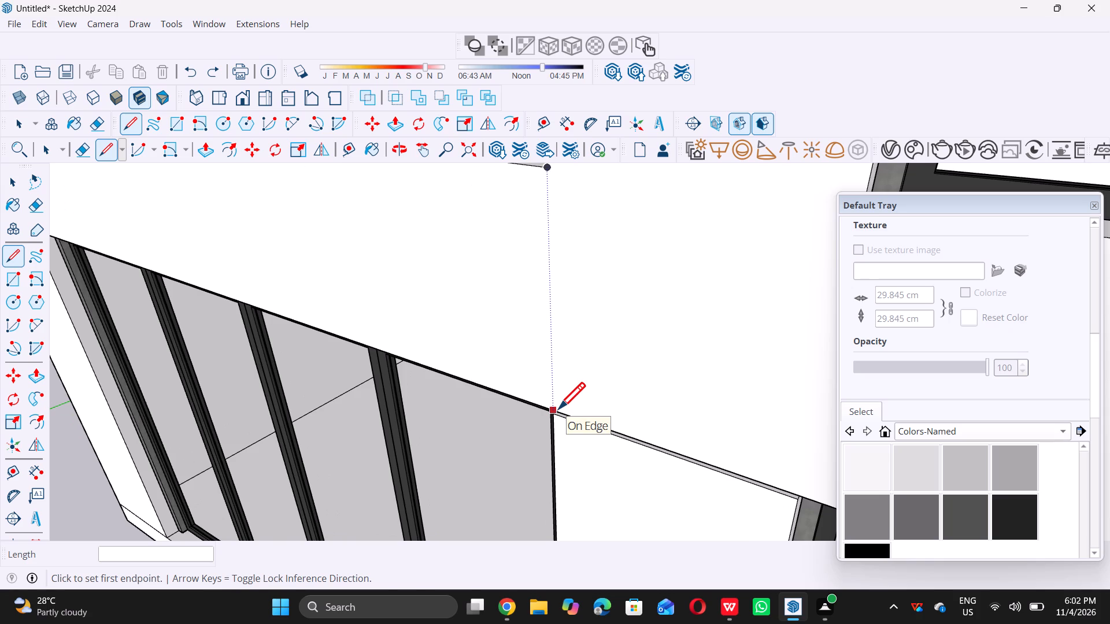
pyautogui.doubleClick(558, 408)
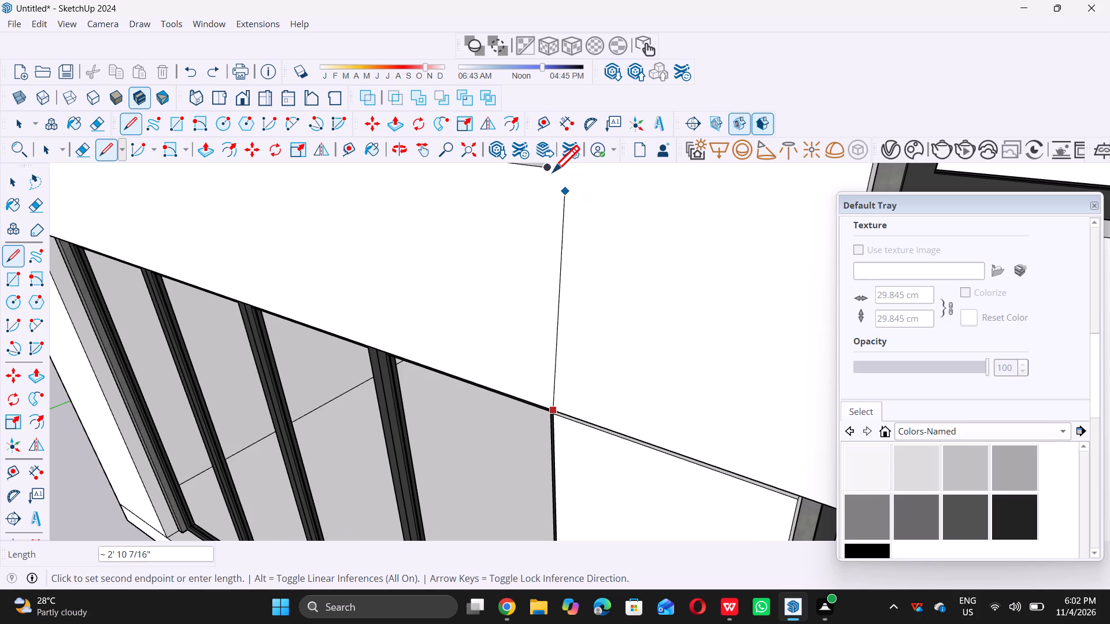
pyautogui.doubleClick(547, 169)
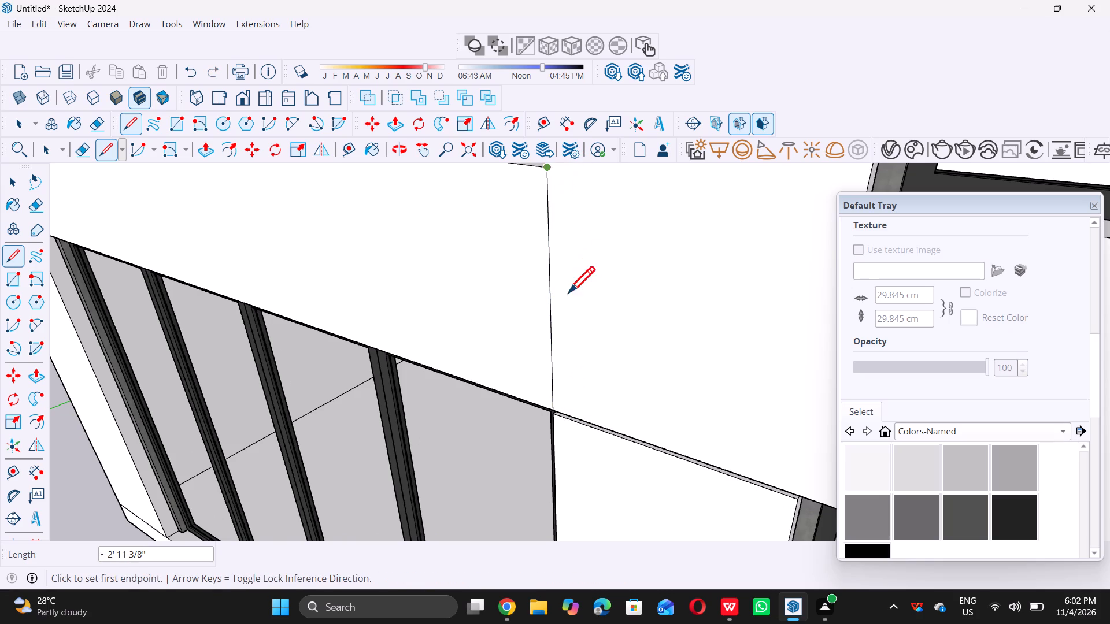
# Draw a vertical line about 2' 11 3/8" long across the same lowest band, joining the second-column windows' corners that face the first column.
pyautogui.scroll(-17, 564, 307)
pyautogui.scroll(4, 676, 382)
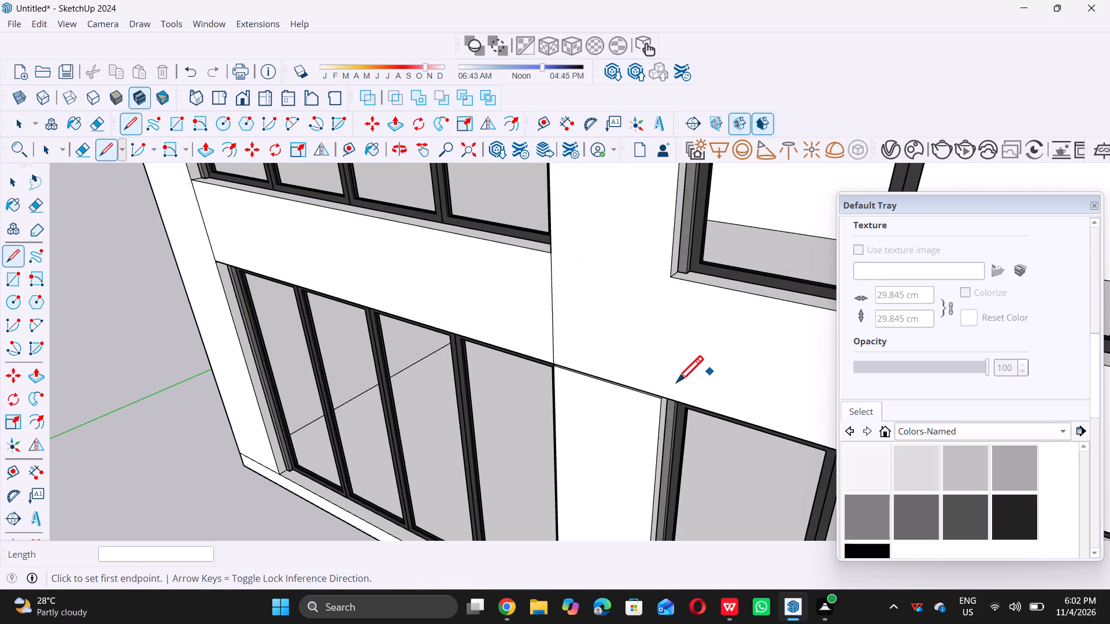
pyautogui.scroll(8, 676, 382)
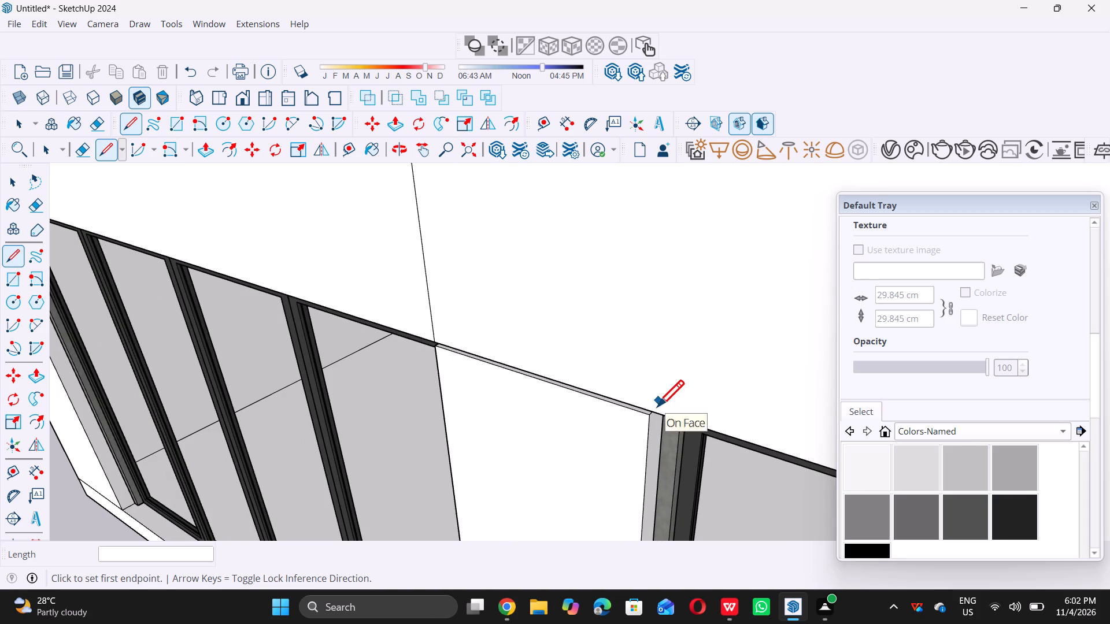
pyautogui.doubleClick(656, 411)
pyautogui.scroll(-8, 656, 411)
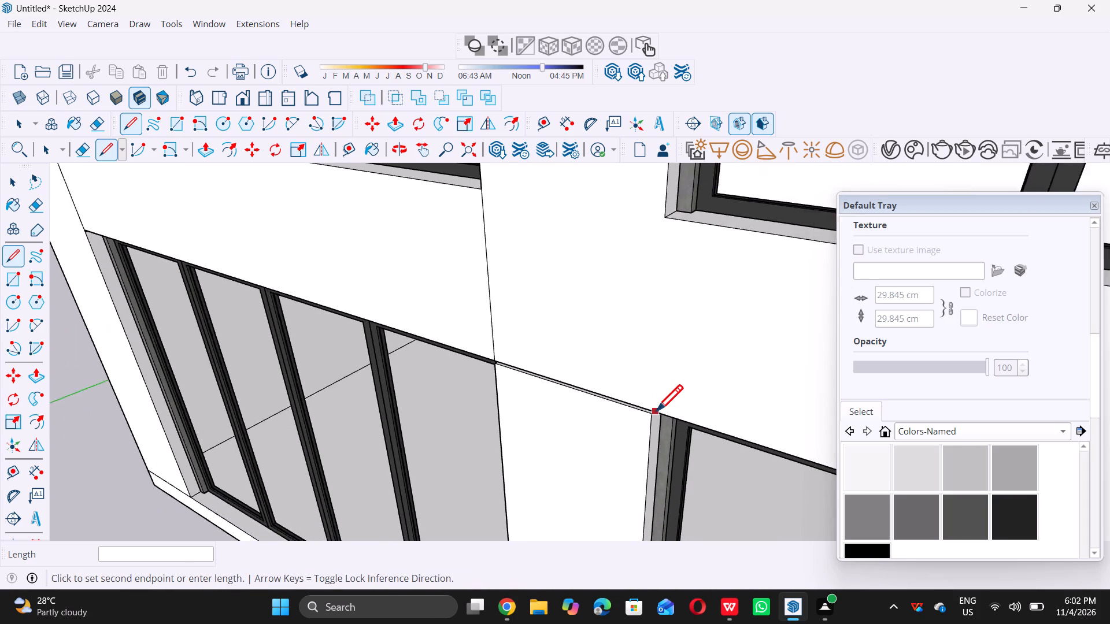
pyautogui.scroll(-1, 656, 411)
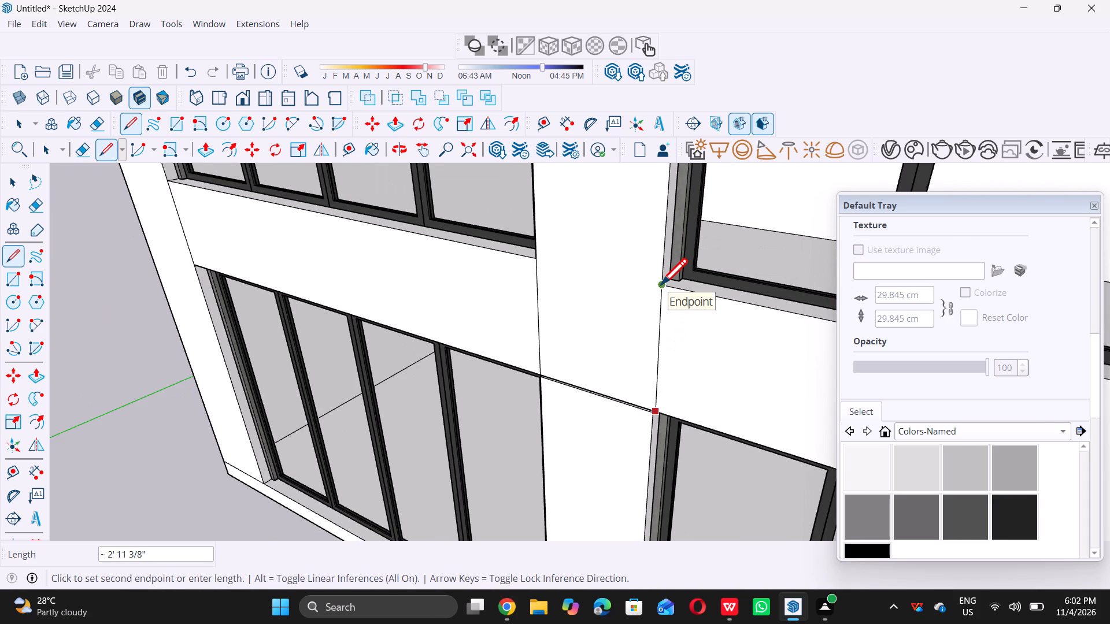
pyautogui.click(661, 284)
# Draw a vertical line about 2' 11 7/16" long across the lowest band, joining the second-column windows' corners that face the third column.
pyautogui.scroll(-18, 597, 295)
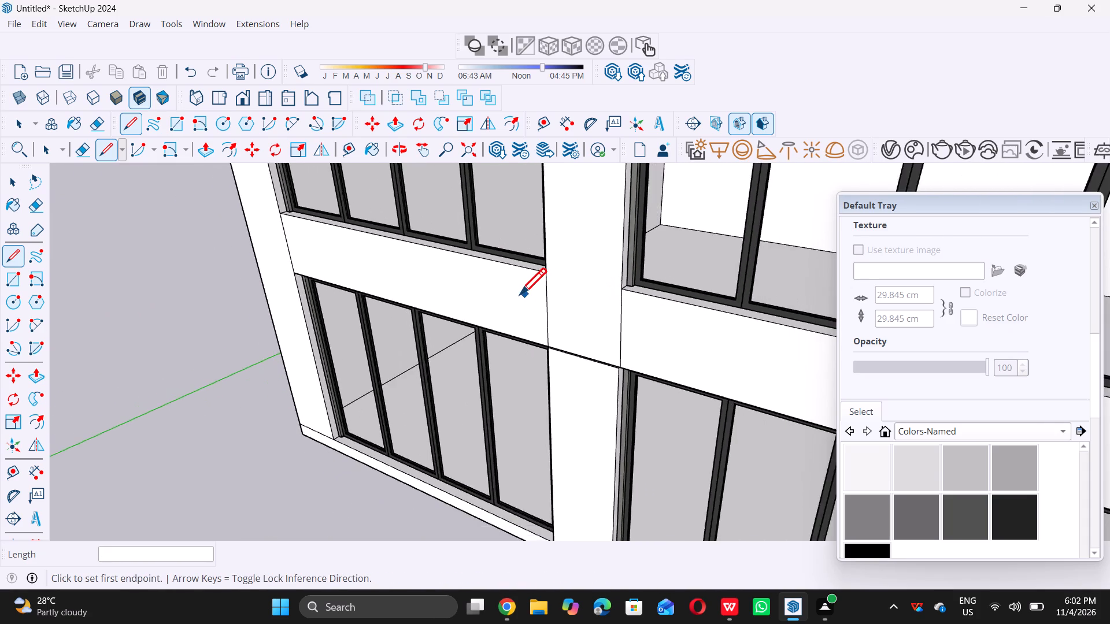
pyautogui.scroll(-20, 520, 294)
pyautogui.scroll(-5, 520, 294)
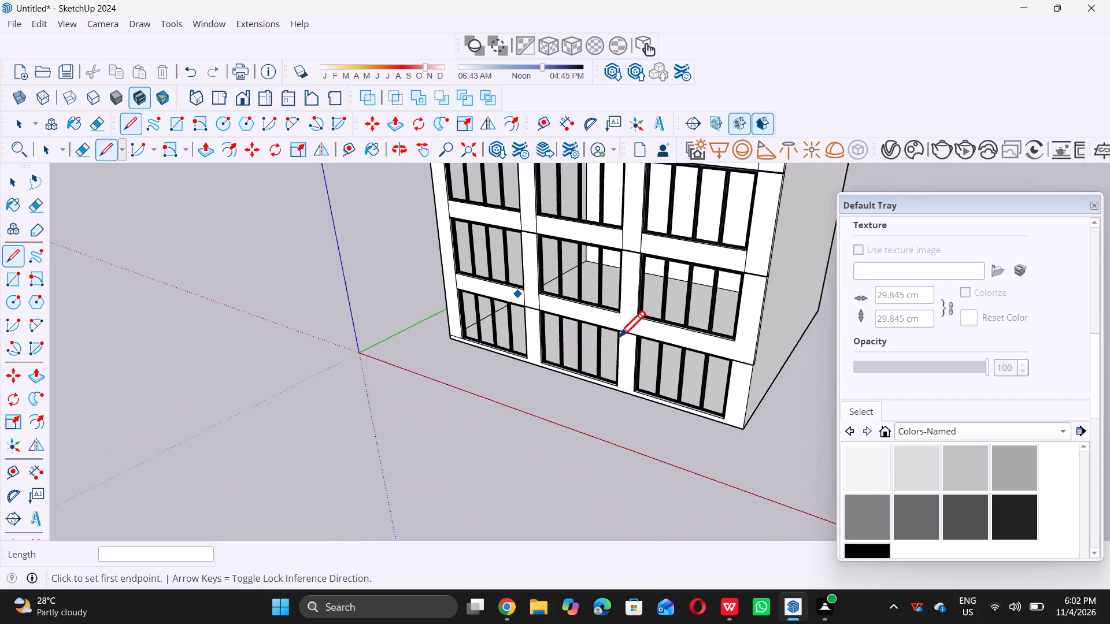
pyautogui.scroll(11, 668, 337)
pyautogui.scroll(5, 598, 319)
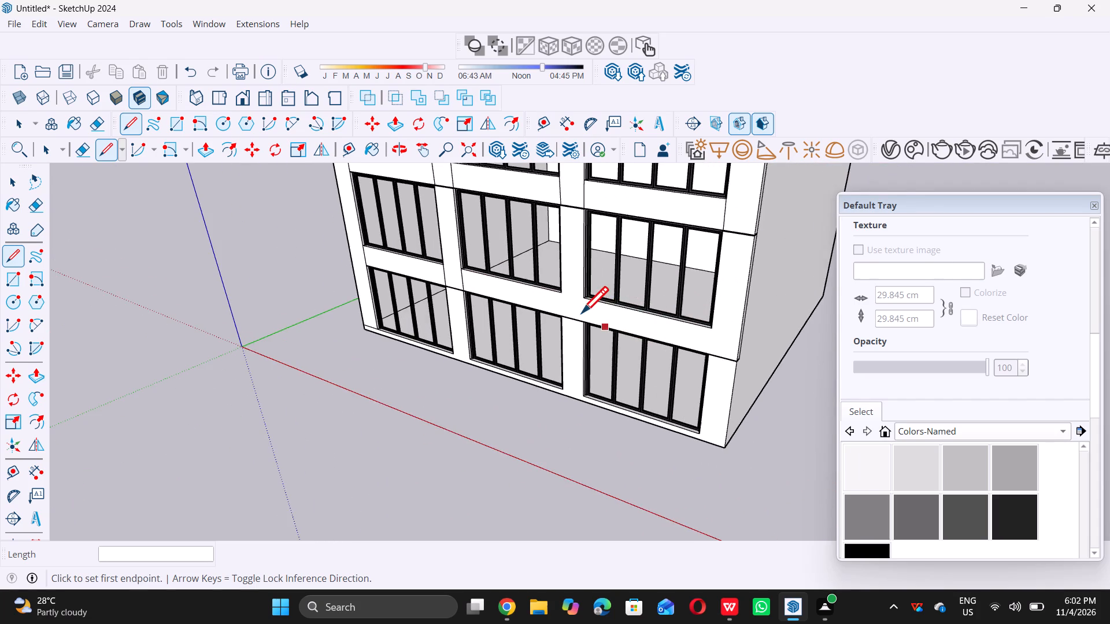
pyautogui.scroll(15, 568, 305)
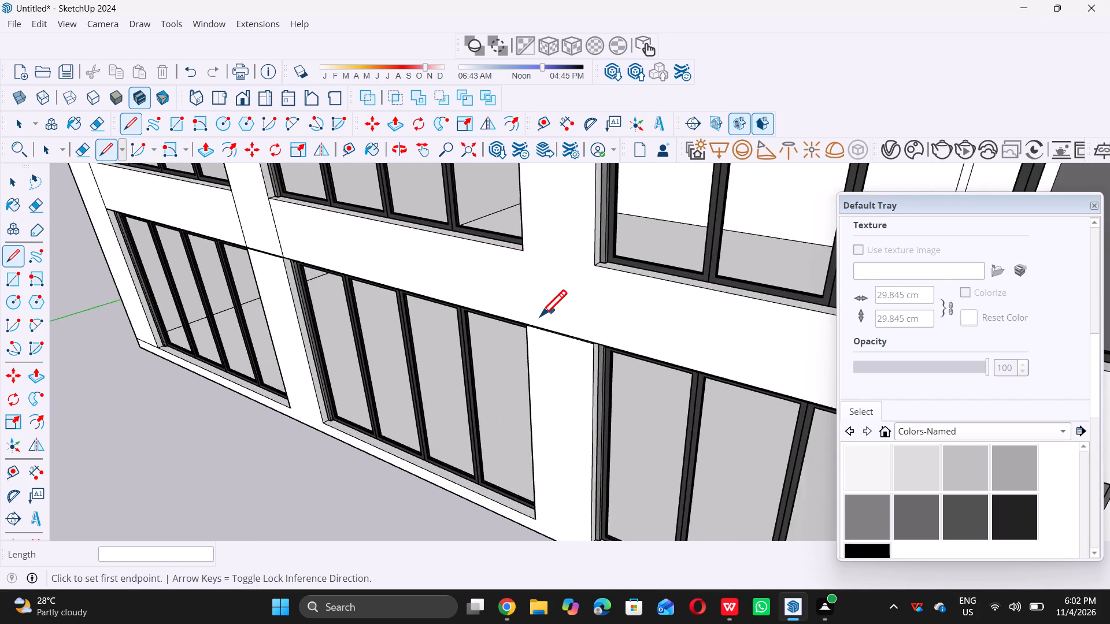
pyautogui.scroll(6, 540, 316)
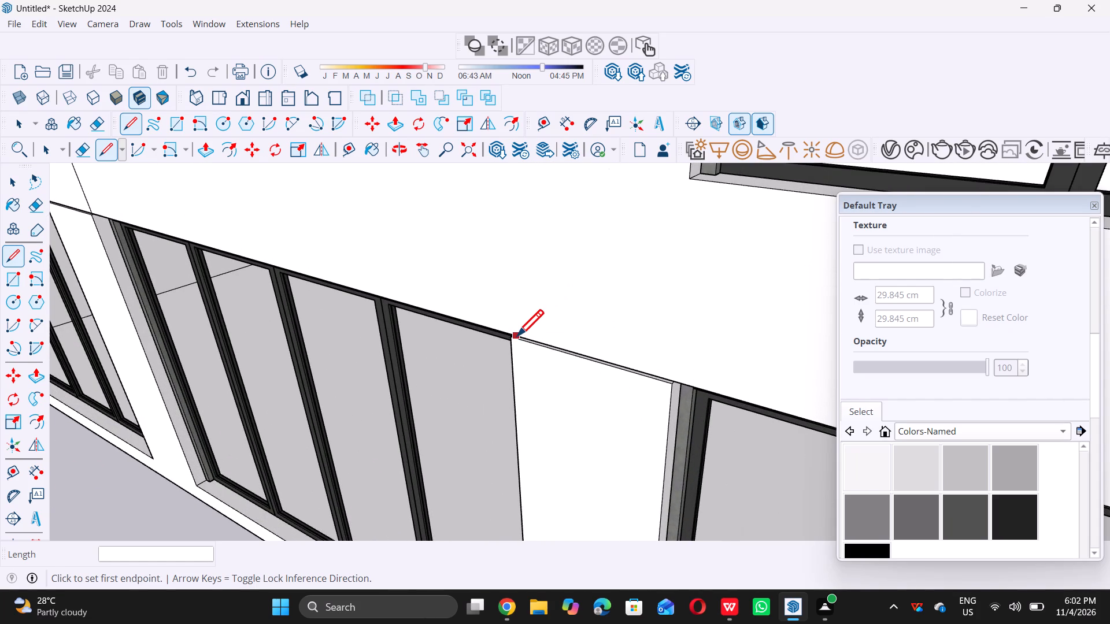
pyautogui.scroll(2, 517, 336)
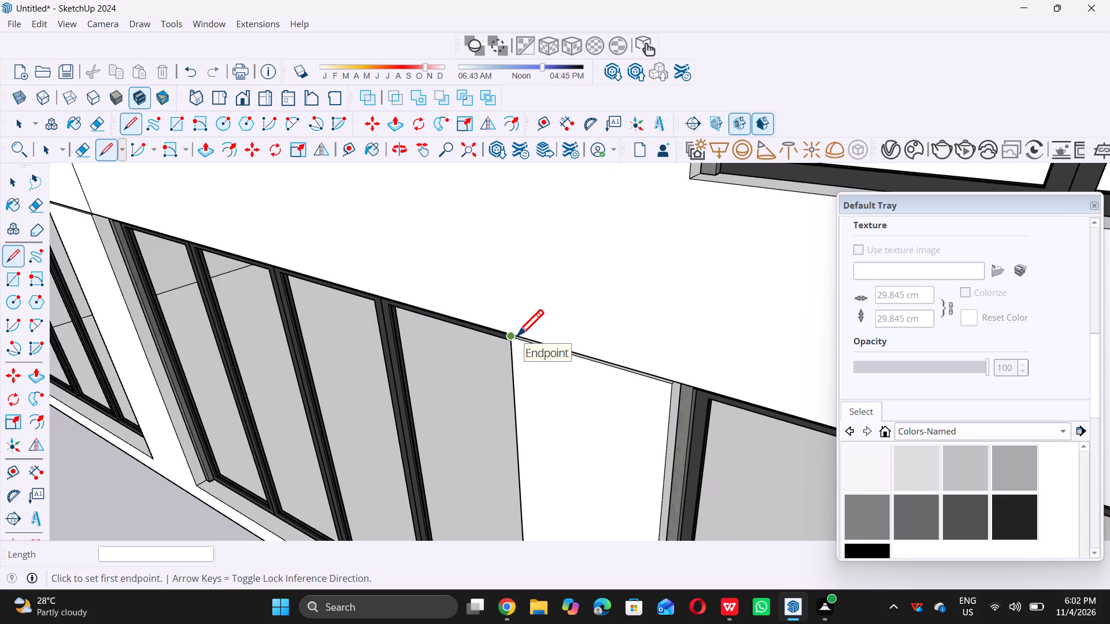
pyautogui.scroll(5, 517, 336)
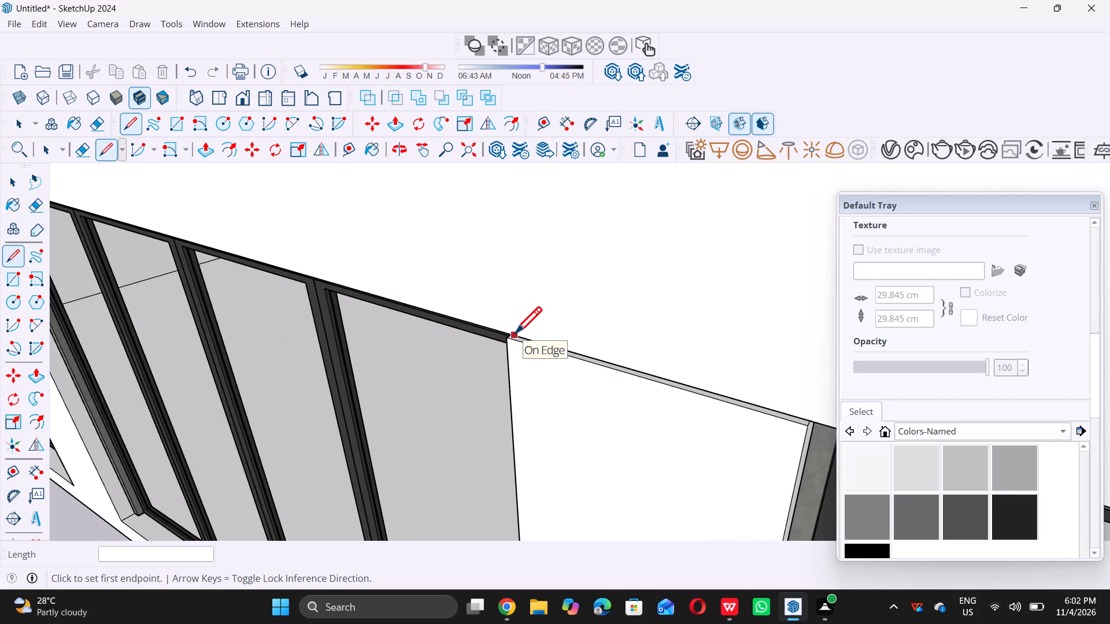
pyautogui.click(515, 333)
pyautogui.scroll(-17, 515, 333)
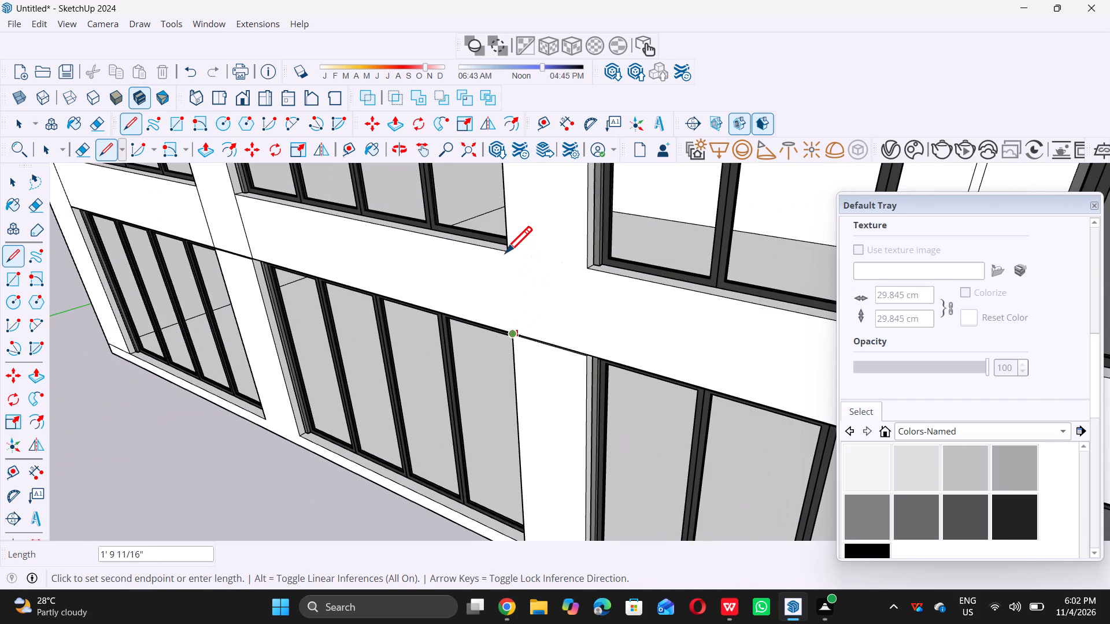
pyautogui.doubleClick(505, 252)
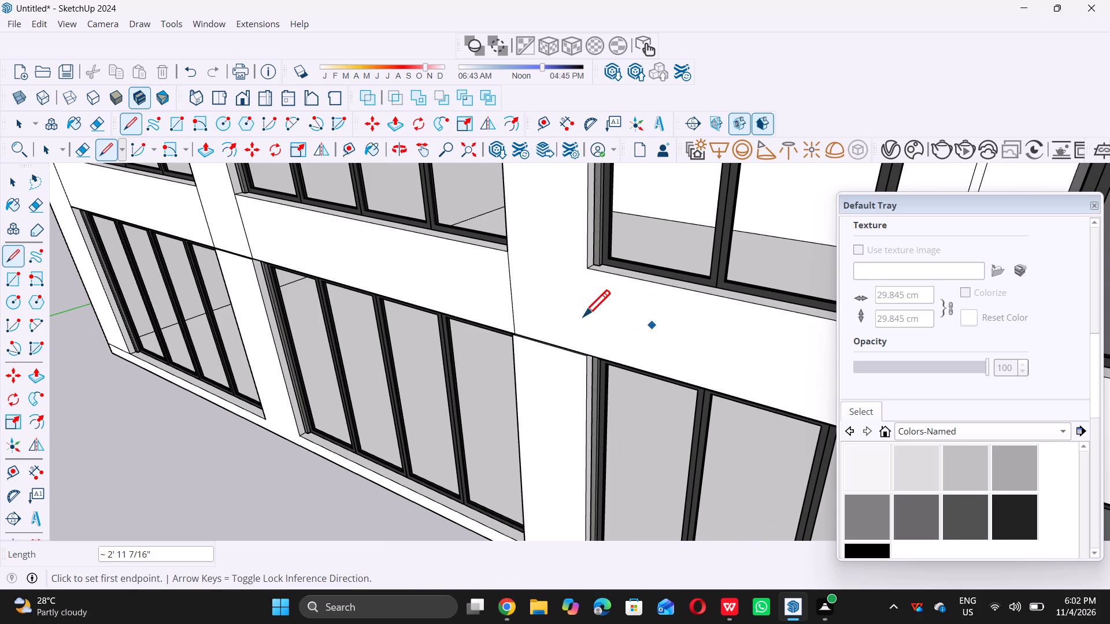
# Draw a vertical line about 2' 11 3/8" long across the same band, joining the third-column windows' corners that face the second column.
pyautogui.scroll(13, 584, 334)
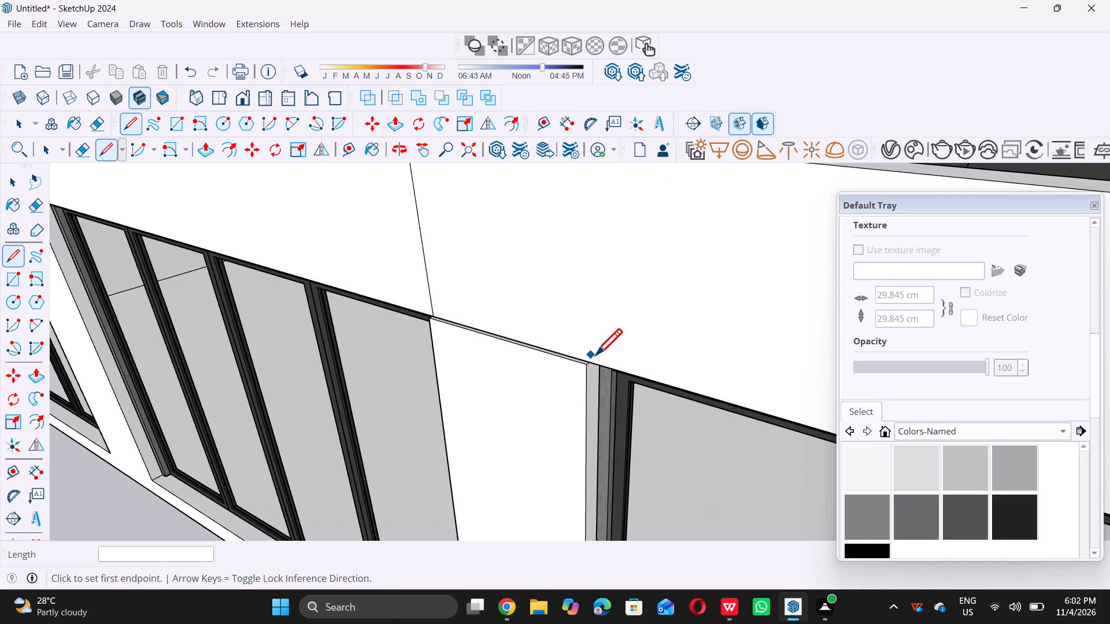
pyautogui.click(591, 361)
pyautogui.scroll(-10, 591, 361)
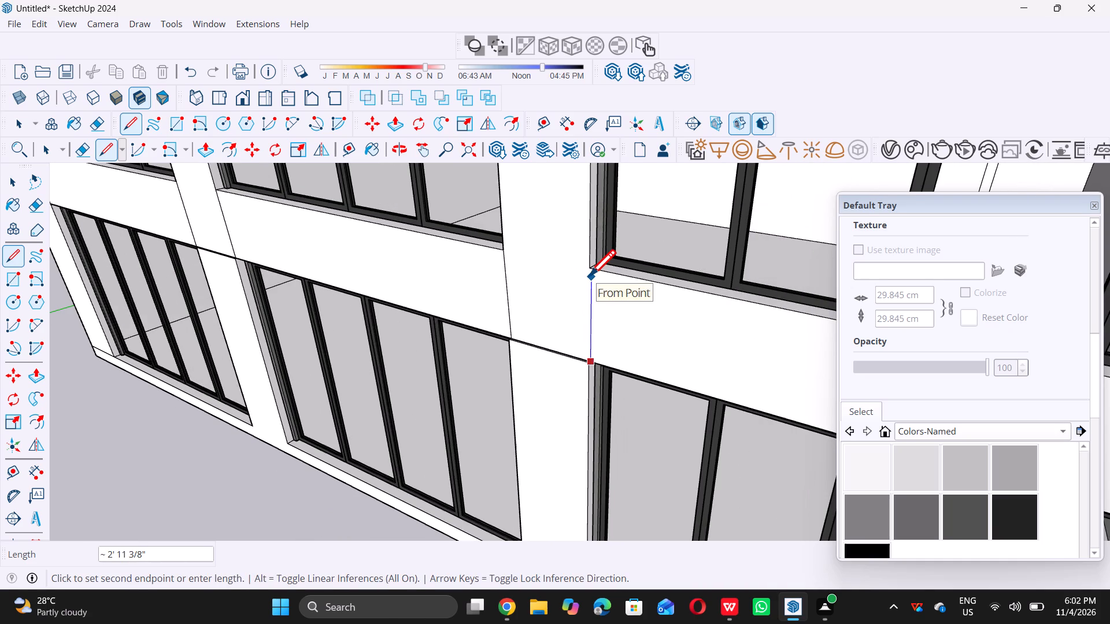
pyautogui.click(589, 274)
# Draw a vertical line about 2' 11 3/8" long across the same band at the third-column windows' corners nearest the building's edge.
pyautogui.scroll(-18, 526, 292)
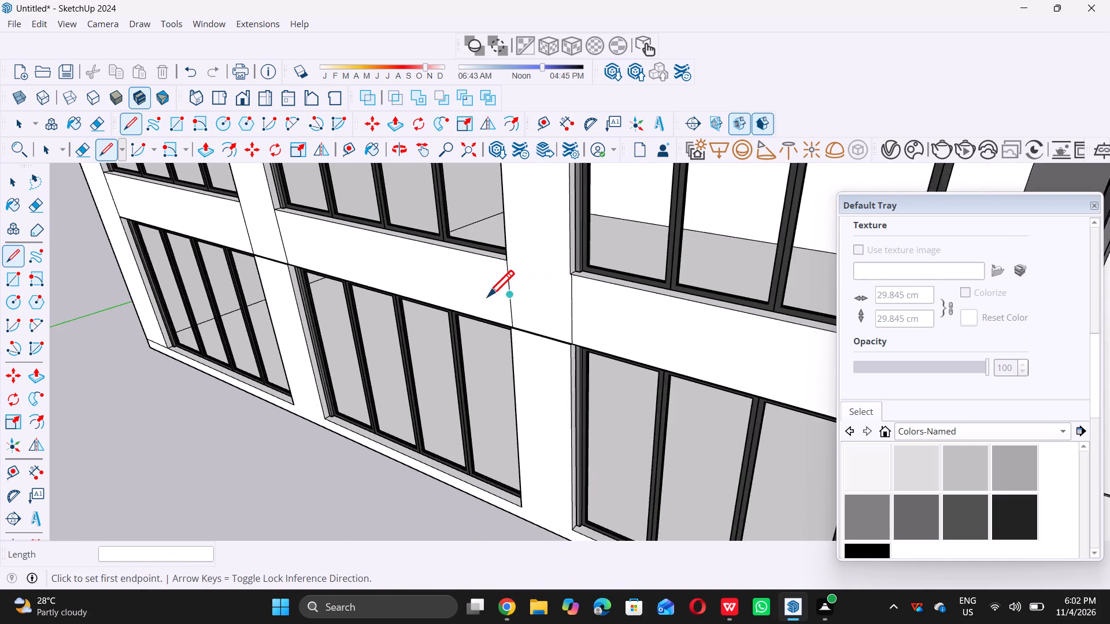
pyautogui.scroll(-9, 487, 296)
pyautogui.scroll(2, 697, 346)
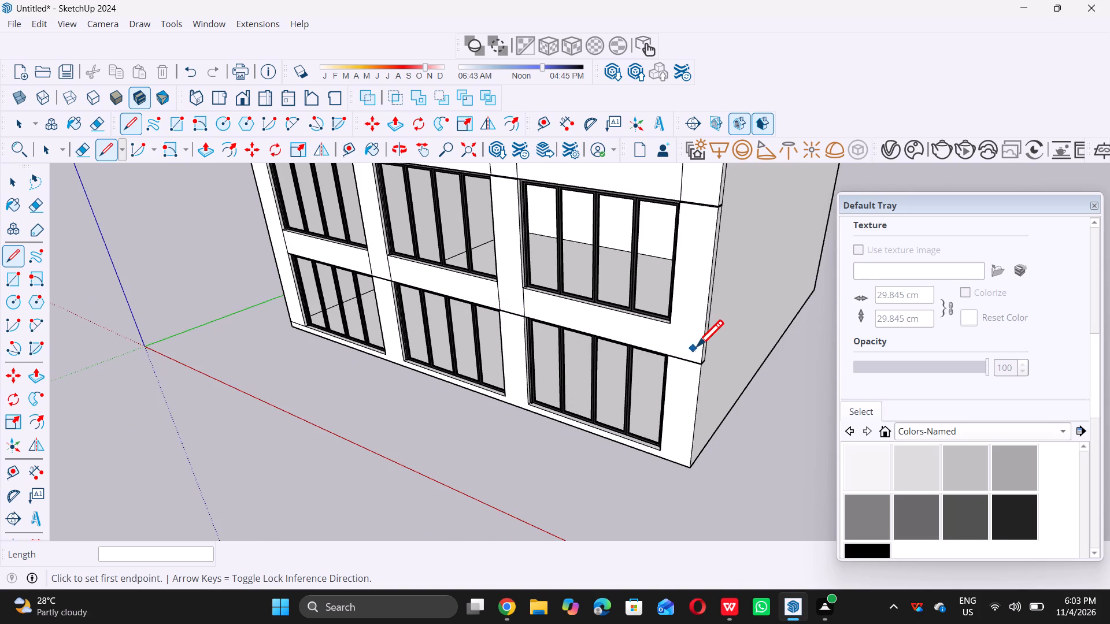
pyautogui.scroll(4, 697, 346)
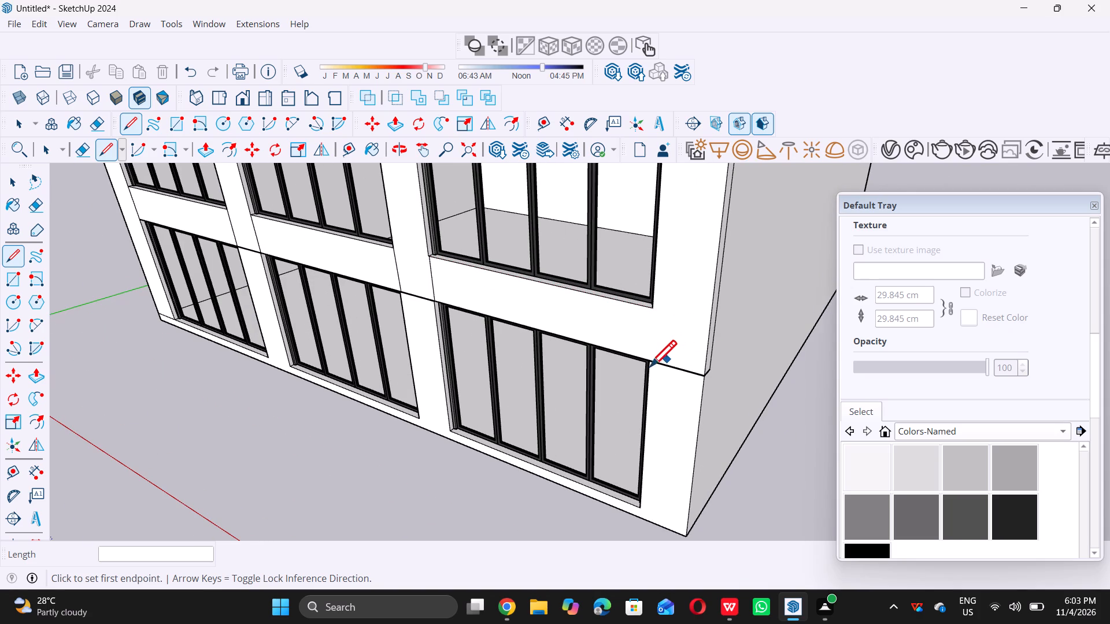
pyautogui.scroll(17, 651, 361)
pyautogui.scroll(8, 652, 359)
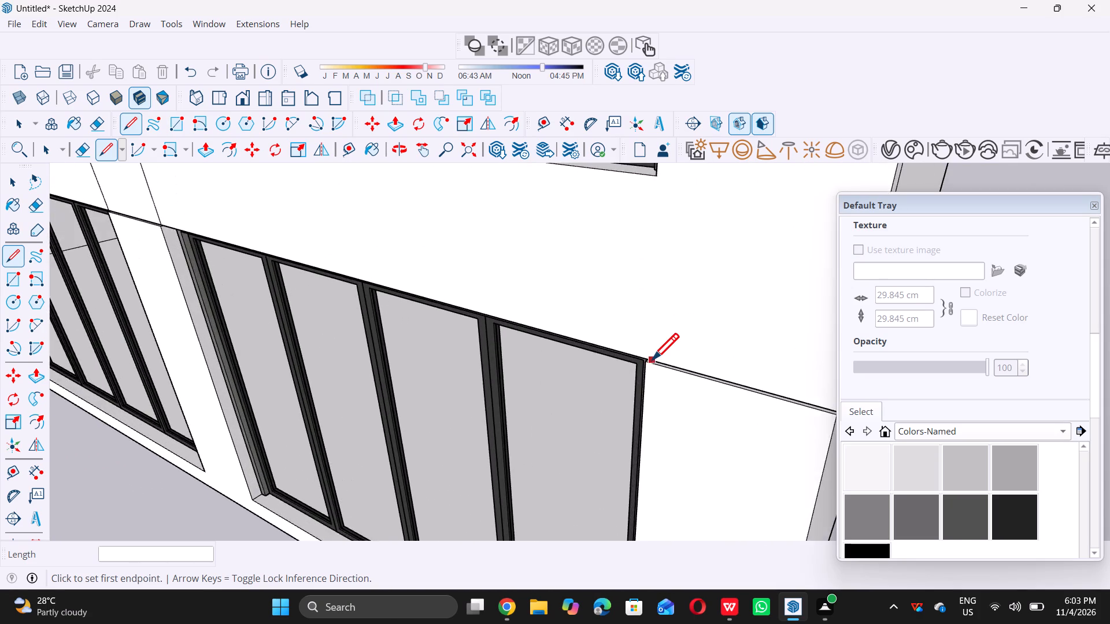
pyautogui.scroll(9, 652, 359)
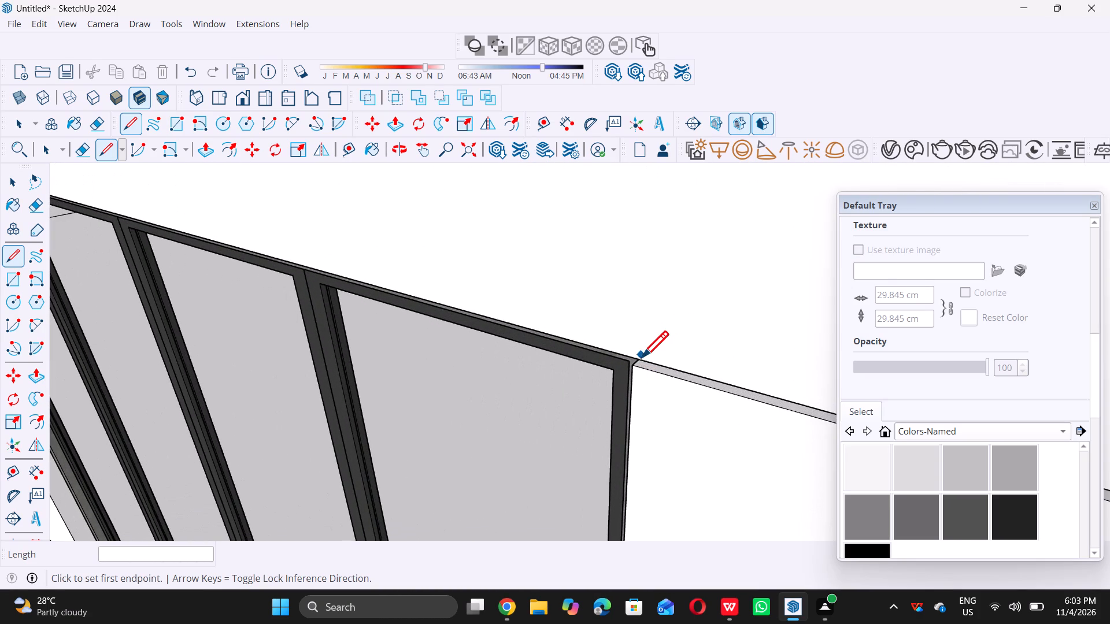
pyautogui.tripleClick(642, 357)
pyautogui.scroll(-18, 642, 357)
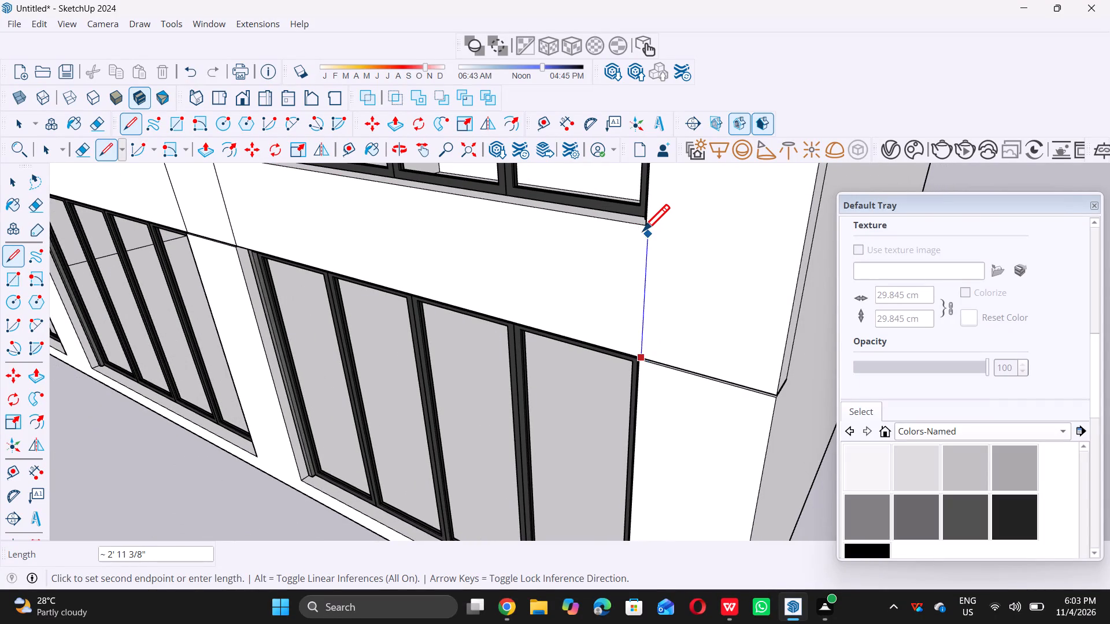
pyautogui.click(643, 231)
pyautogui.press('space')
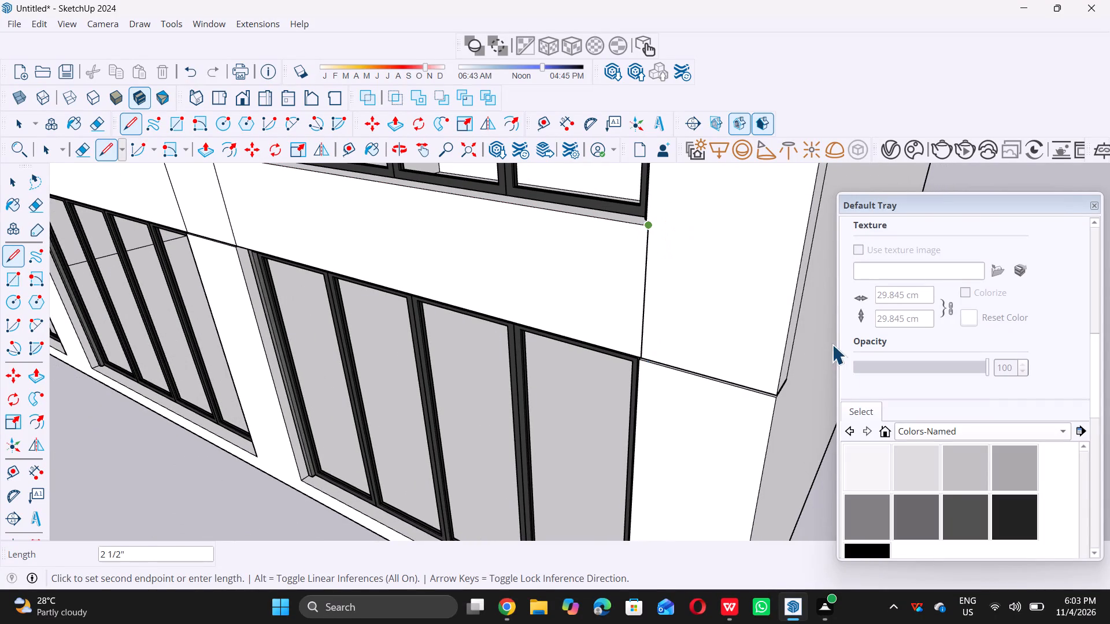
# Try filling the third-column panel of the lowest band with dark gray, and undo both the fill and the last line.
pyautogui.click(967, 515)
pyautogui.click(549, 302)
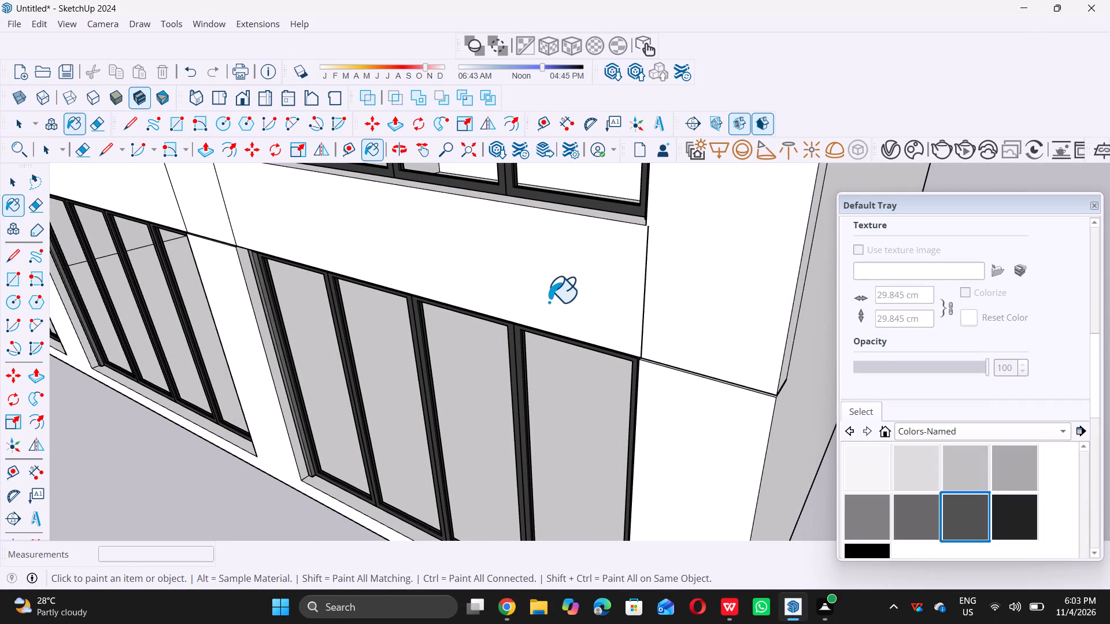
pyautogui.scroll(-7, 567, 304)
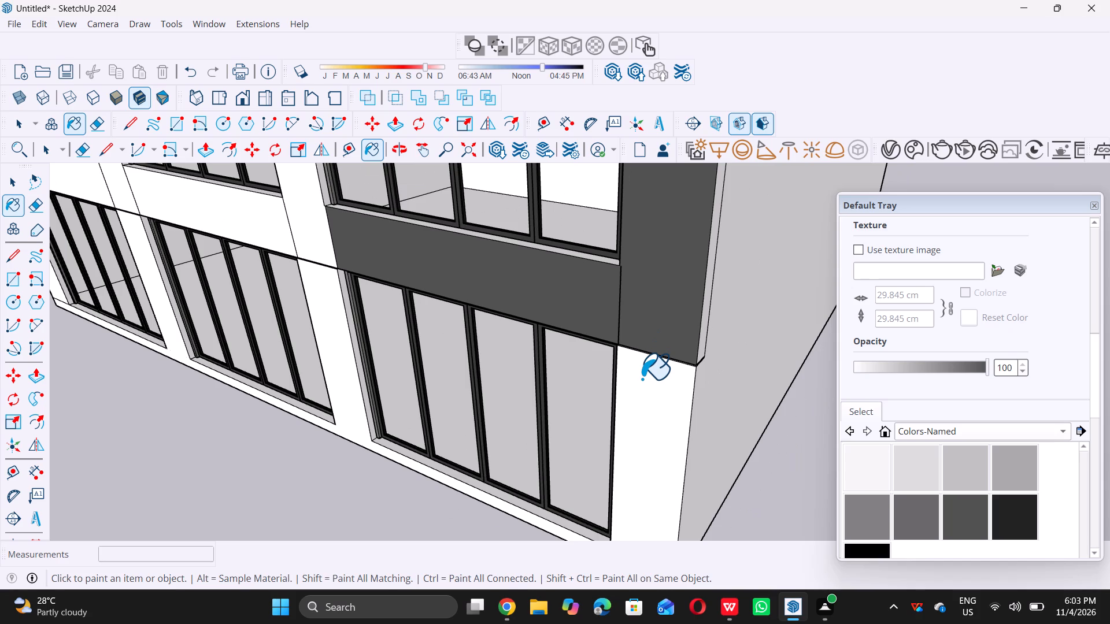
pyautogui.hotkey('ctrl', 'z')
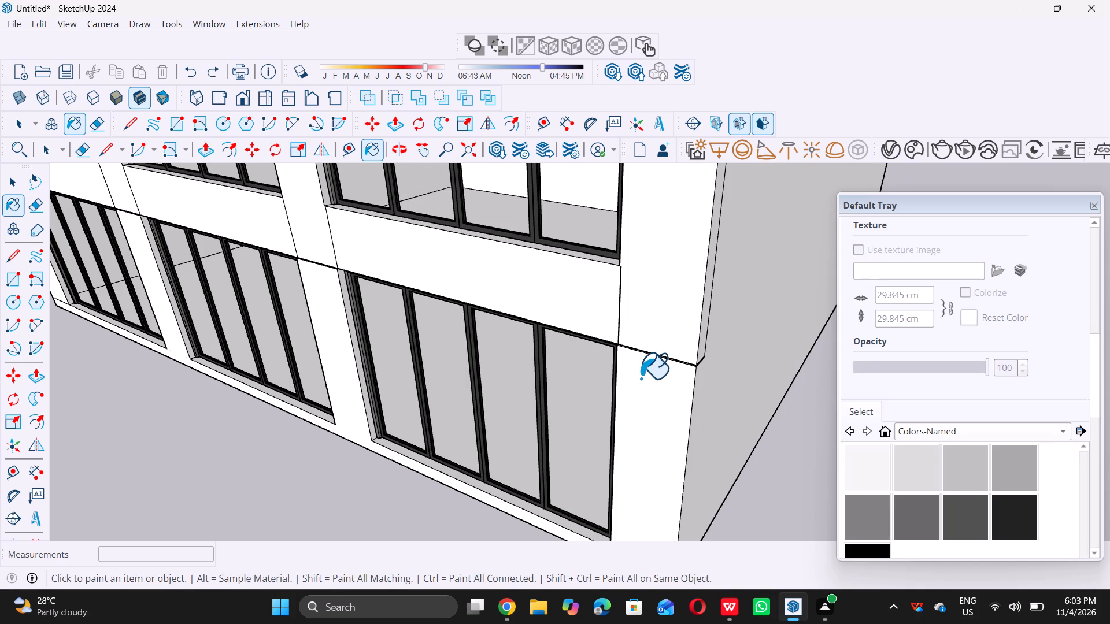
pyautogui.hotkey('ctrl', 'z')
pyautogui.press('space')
# Draw a vertical line about 2' 11 3/8" long across the lowest band, joining the third-column windows' outer corners near the building's edge.
pyautogui.scroll(6, 606, 351)
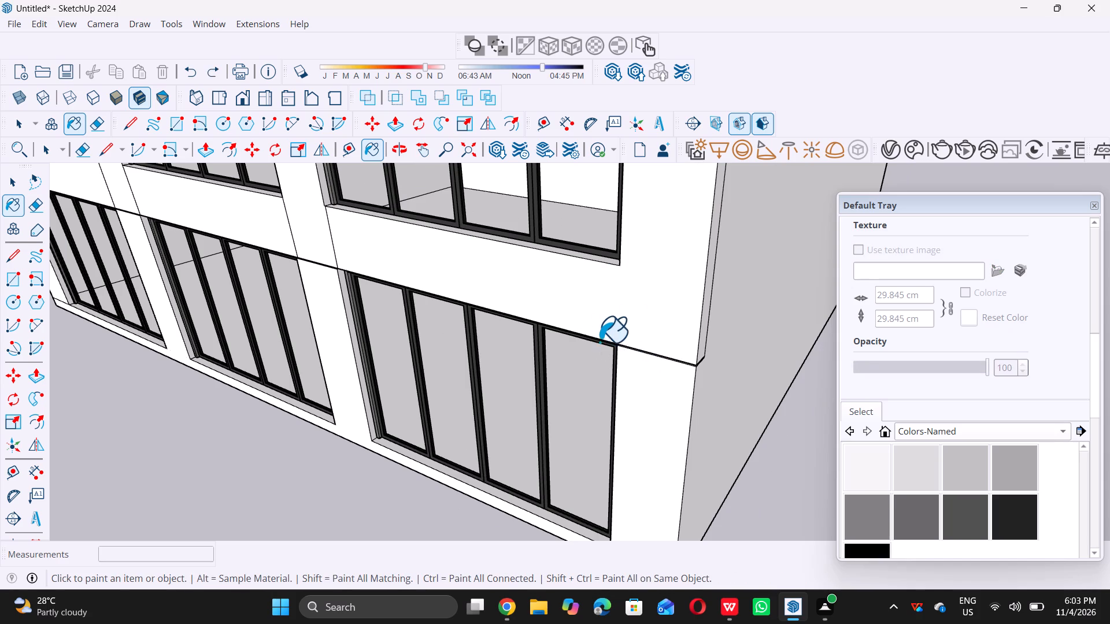
pyautogui.scroll(13, 608, 352)
pyautogui.scroll(1, 625, 309)
pyautogui.moveTo(625, 309); pyautogui.dragTo(622, 331, button='middle')
pyautogui.scroll(6, 625, 335)
pyautogui.press('l')
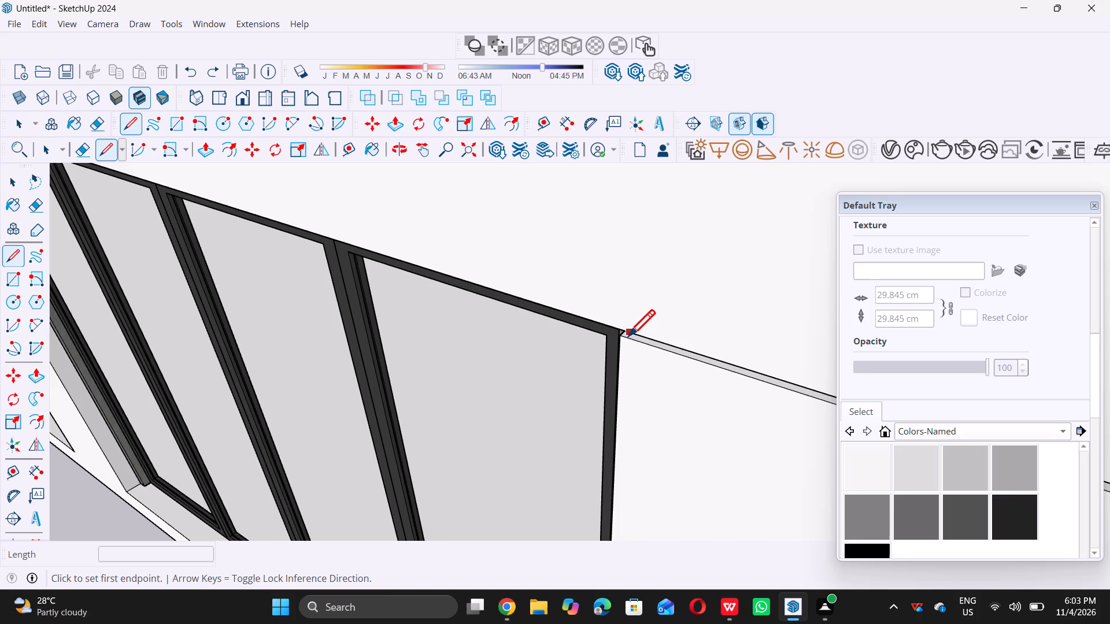
pyautogui.click(630, 333)
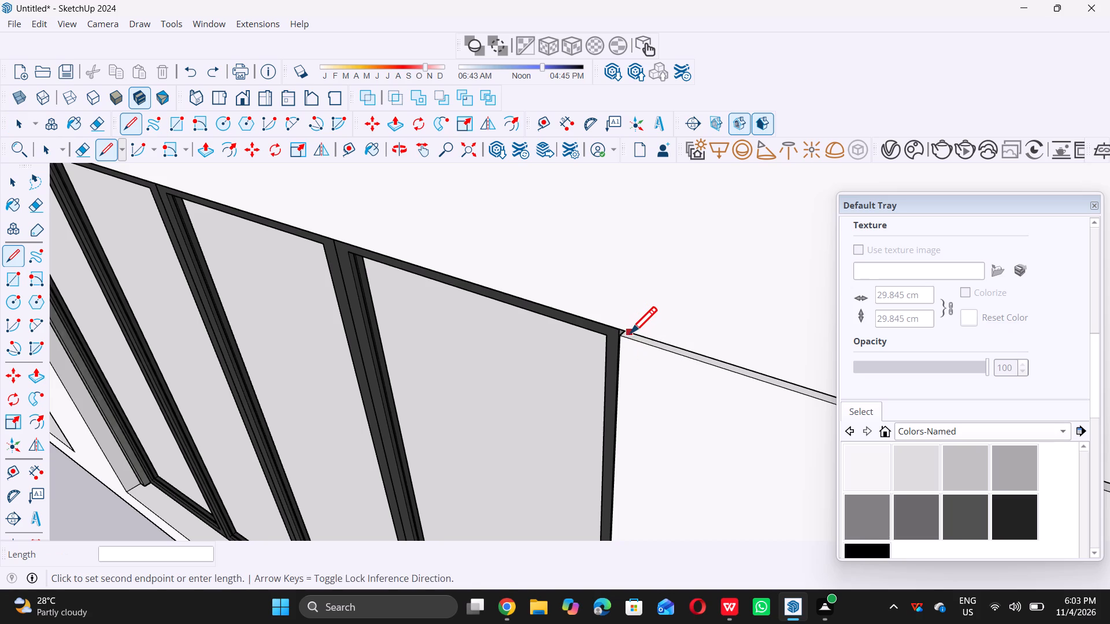
pyautogui.scroll(-20, 630, 332)
pyautogui.scroll(-2, 630, 332)
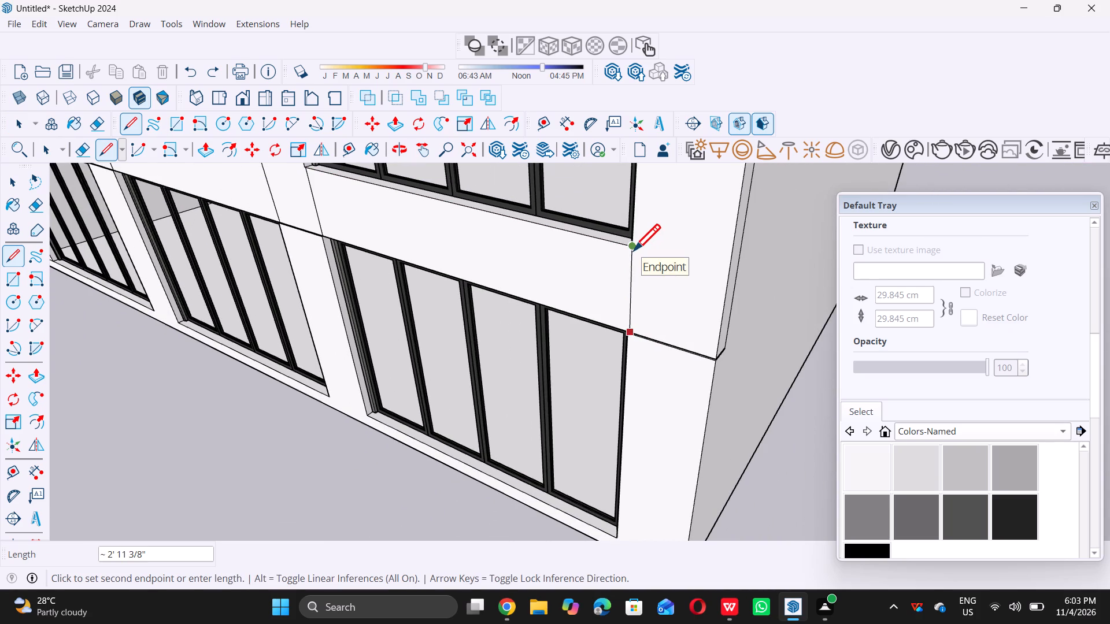
pyautogui.scroll(5, 637, 248)
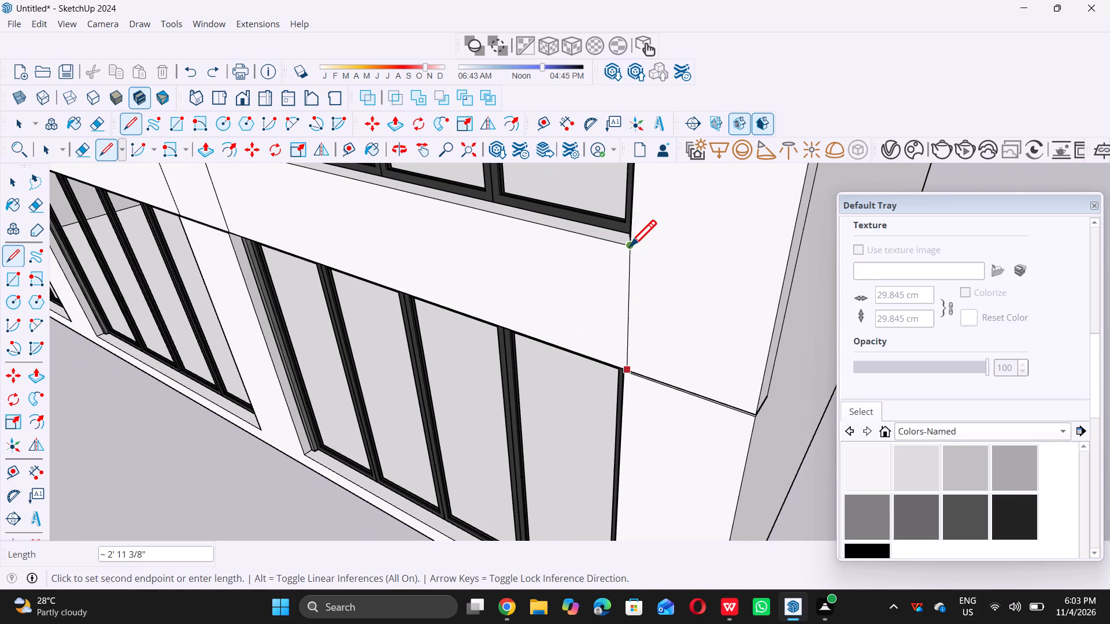
pyautogui.click(630, 246)
pyautogui.press('space')
# Paint the three panels of the band above the ground-floor windows dark gray, one per window column.
pyautogui.scroll(-2, 925, 415)
pyautogui.click(960, 426)
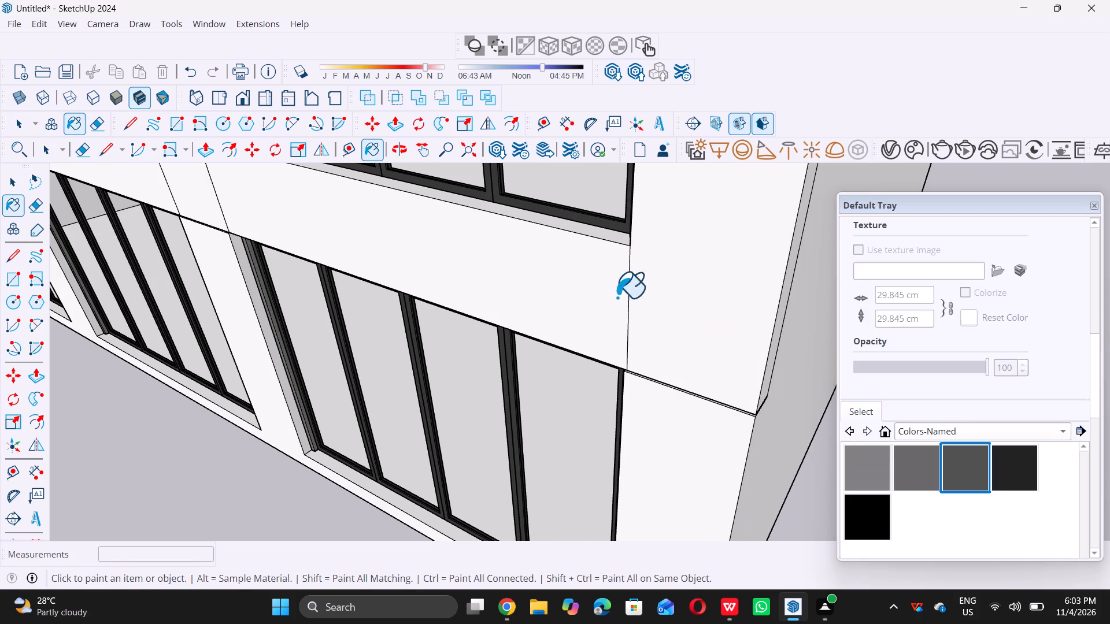
pyautogui.doubleClick(544, 293)
pyautogui.scroll(-20, 597, 309)
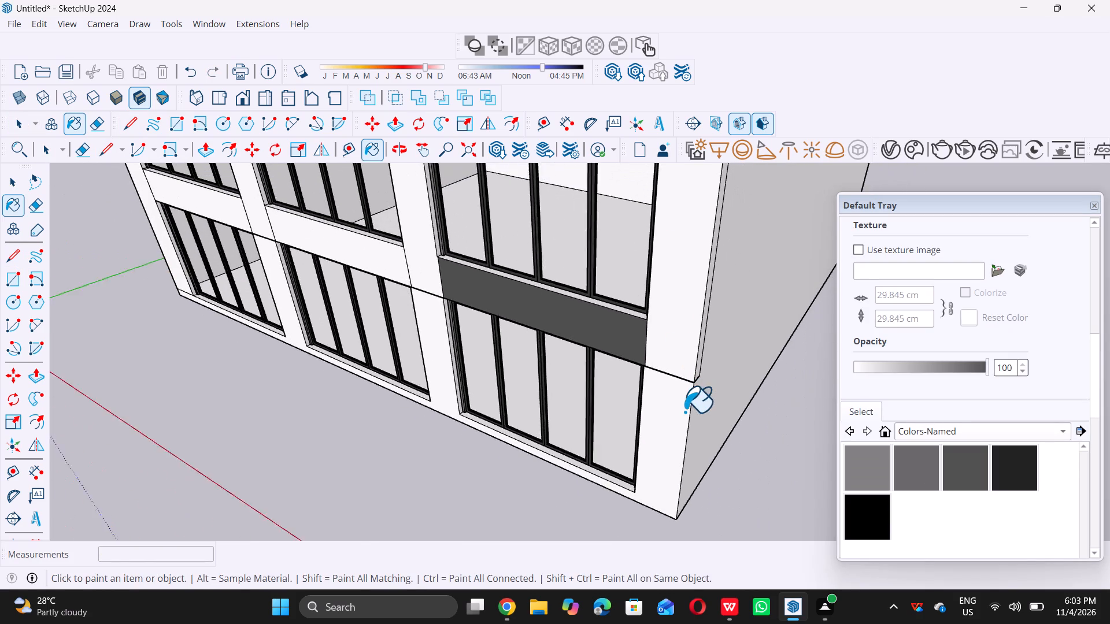
pyautogui.scroll(-15, 684, 411)
pyautogui.moveTo(555, 429); pyautogui.dragTo(591, 384, button='middle')
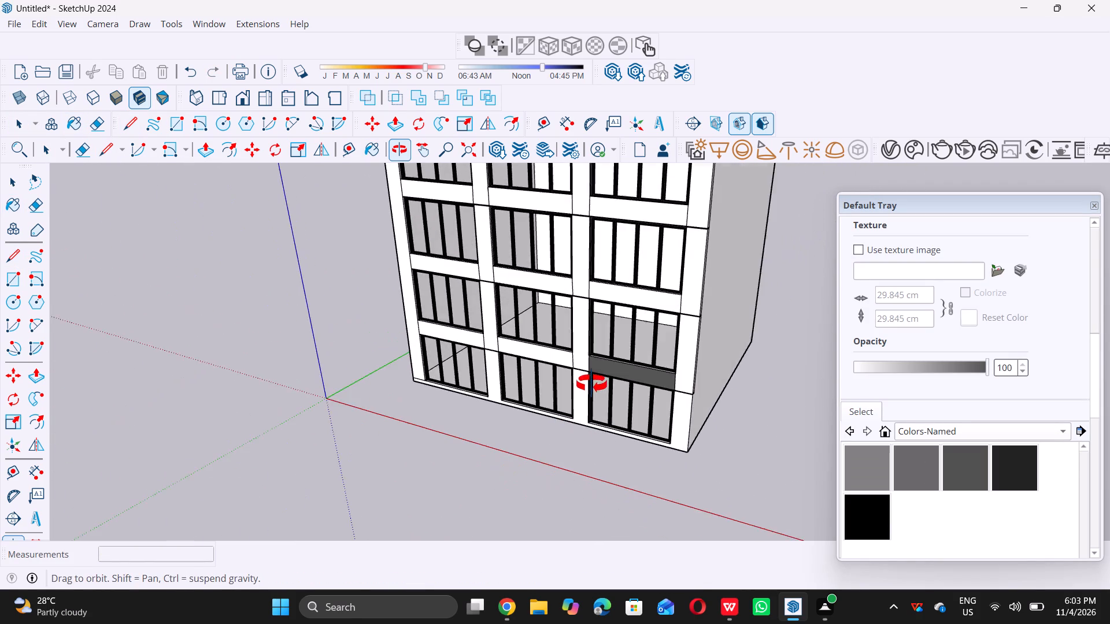
pyautogui.moveTo(591, 384); pyautogui.dragTo(627, 365, button='middle')
pyautogui.middleClick(627, 365)
pyautogui.scroll(3, 543, 363)
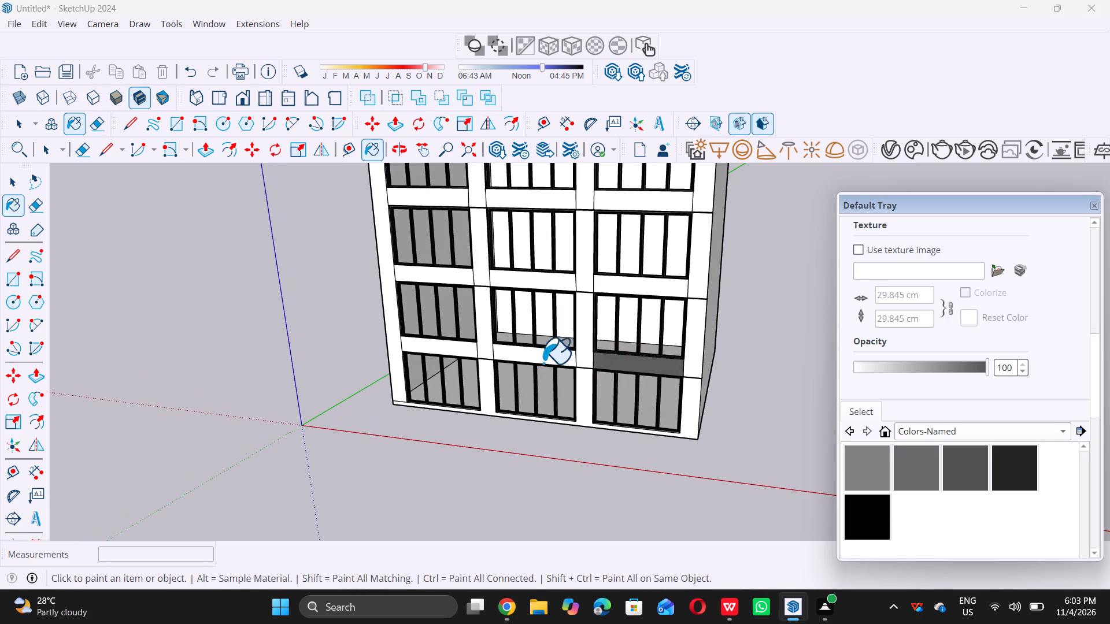
pyautogui.scroll(3, 543, 363)
pyautogui.click(546, 358)
pyautogui.doubleClick(388, 346)
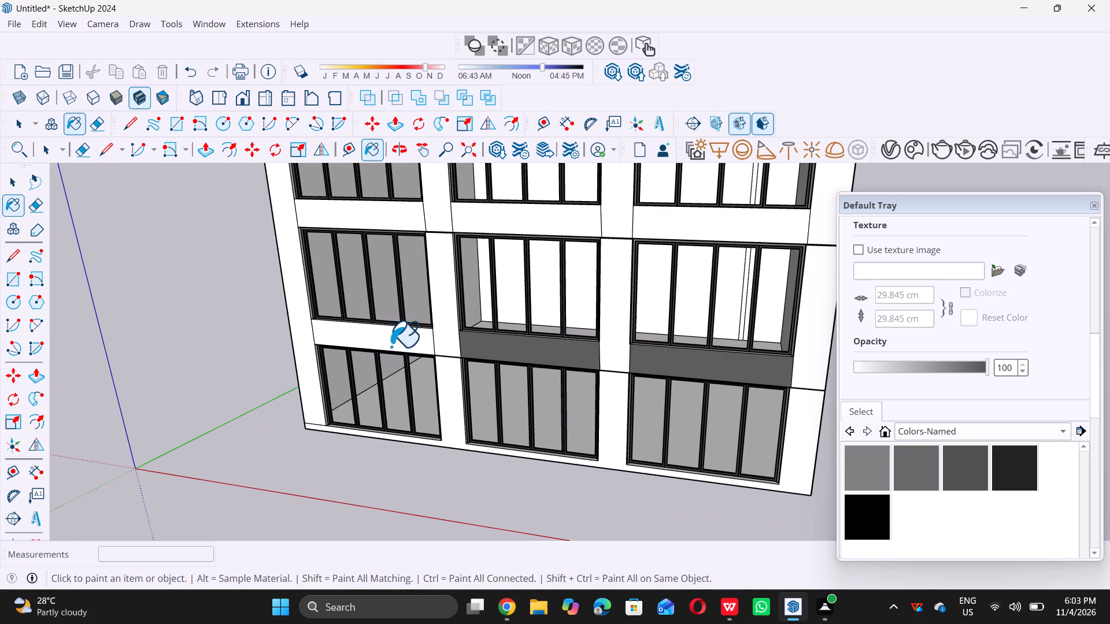
# Paint the three panels of the band between the second and third window rows the same dark gray.
pyautogui.scroll(-7, 424, 350)
pyautogui.scroll(3, 428, 284)
pyautogui.click(425, 280)
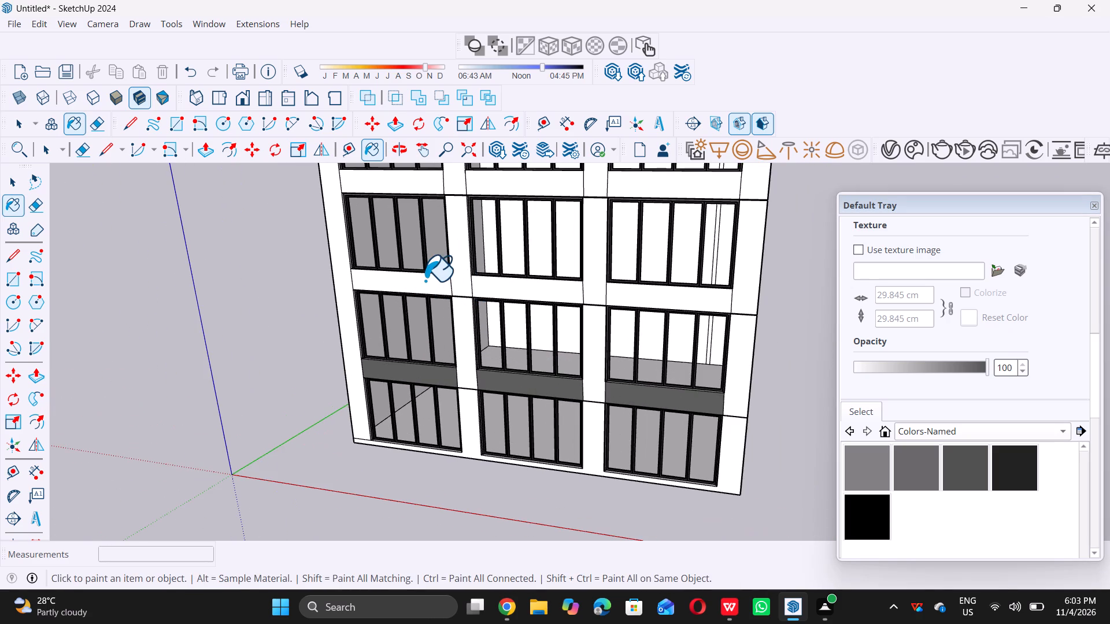
pyautogui.click(497, 294)
pyautogui.click(639, 302)
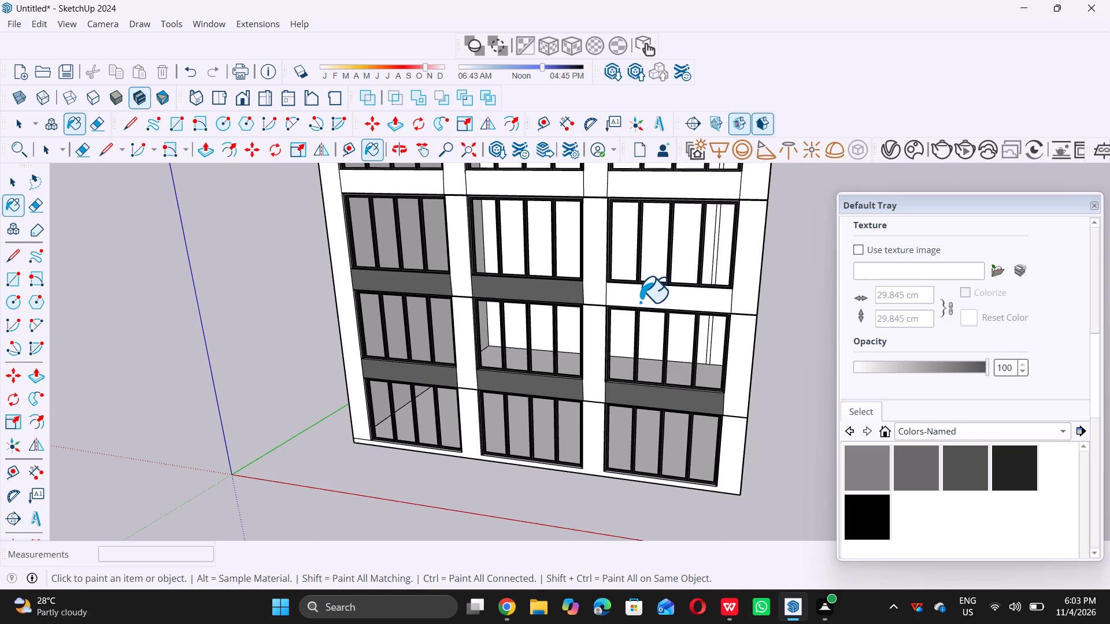
# Paint the three panels of the band between the third and fourth window rows dark gray, one per window column.
pyautogui.scroll(-9, 609, 352)
pyautogui.scroll(5, 521, 297)
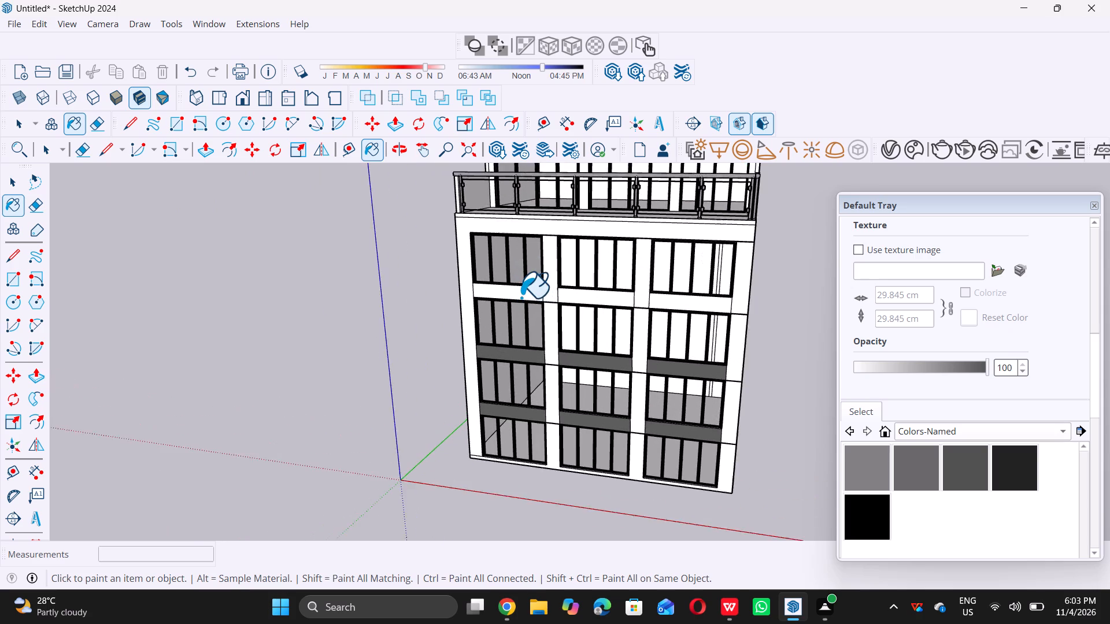
pyautogui.click(521, 297)
pyautogui.click(620, 301)
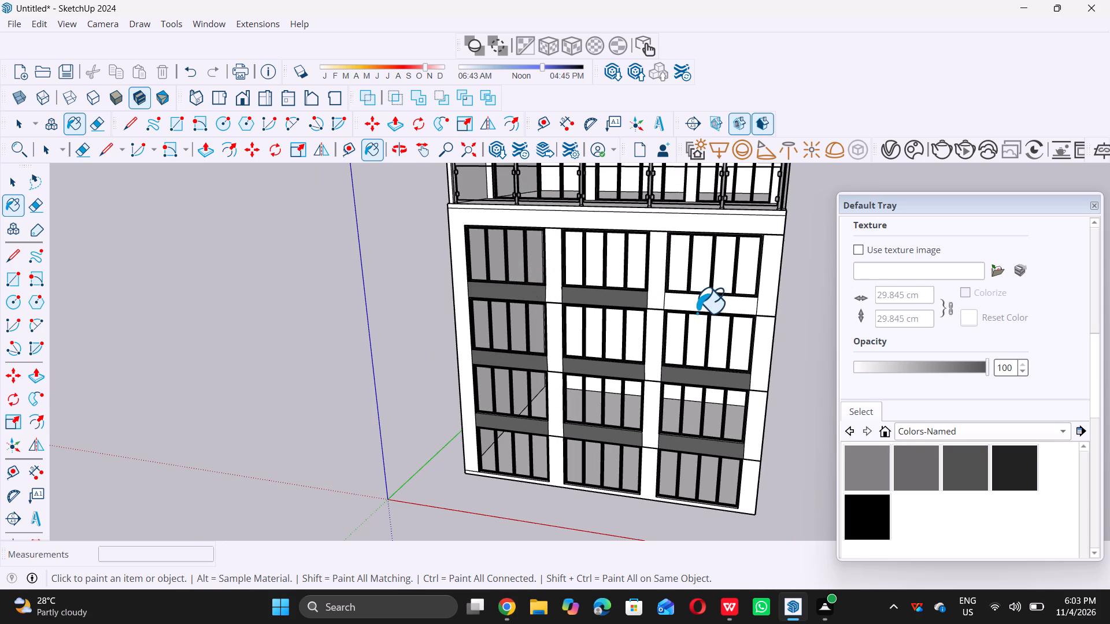
pyautogui.doubleClick(706, 306)
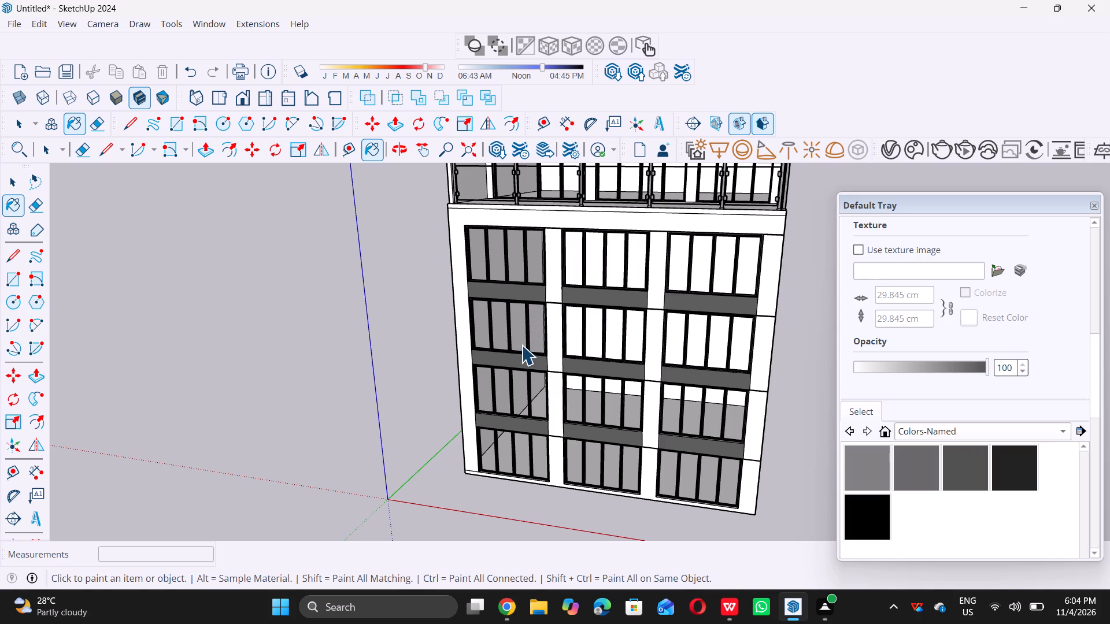
# Draw a guide about 2' 9 1/4" long from the top gray band's upper outer corner across the corner pier to the facade edge.
pyautogui.press('space')
pyautogui.moveTo(434, 366); pyautogui.dragTo(504, 370, button='middle')
pyautogui.scroll(6, 385, 314)
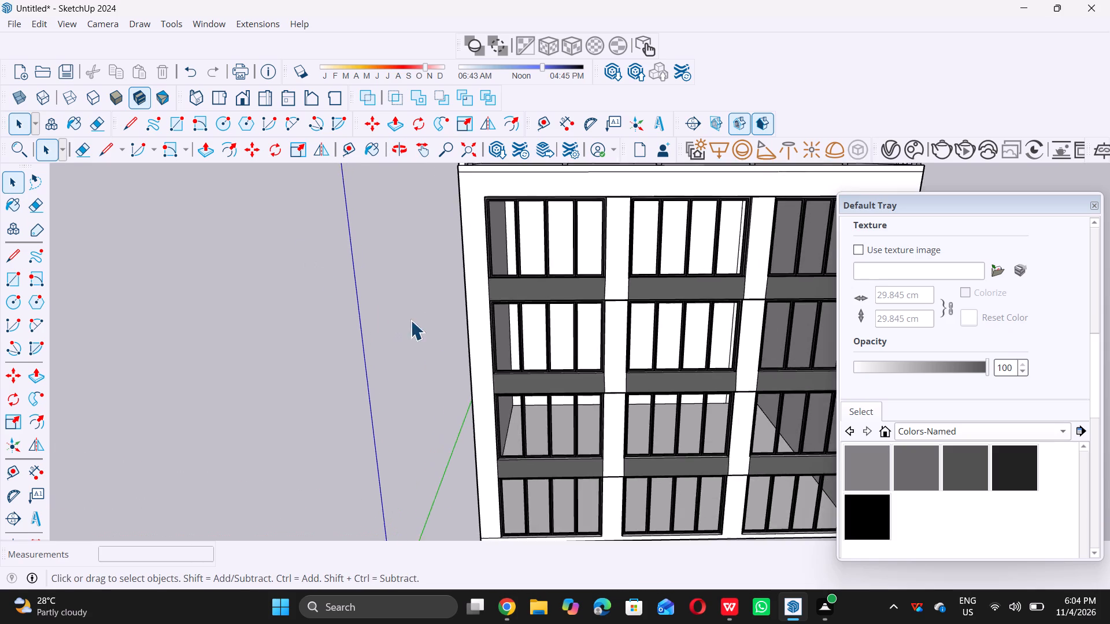
pyautogui.scroll(6, 491, 292)
pyautogui.moveTo(572, 290); pyautogui.dragTo(513, 309, button='middle')
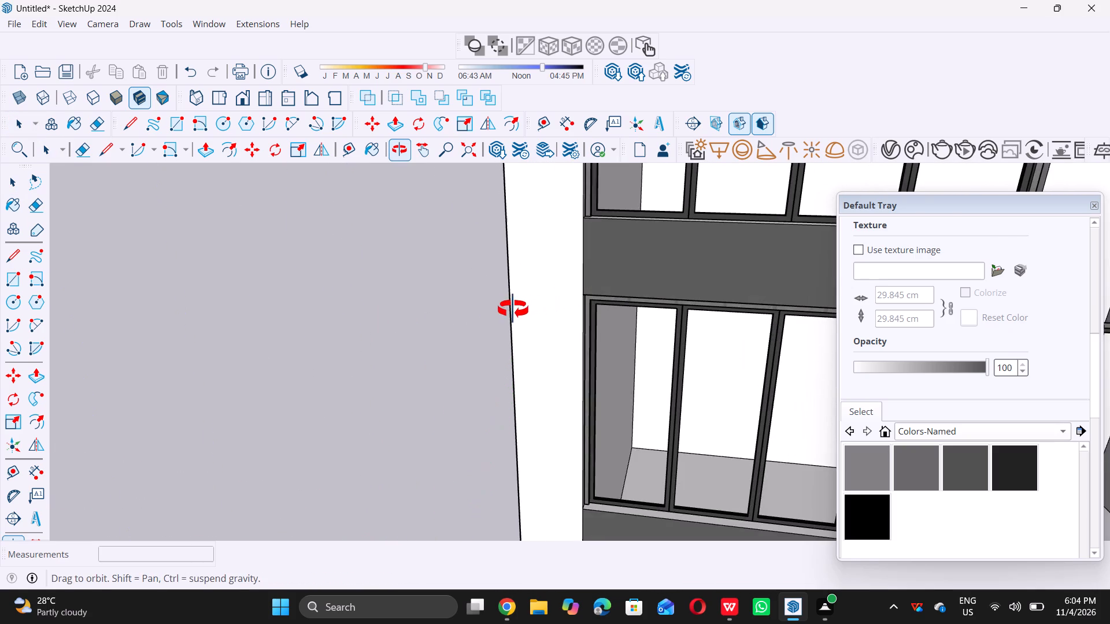
pyautogui.scroll(5, 539, 237)
pyautogui.scroll(-12, 541, 238)
pyautogui.moveTo(514, 363); pyautogui.dragTo(561, 315, button='middle')
pyautogui.scroll(4, 550, 298)
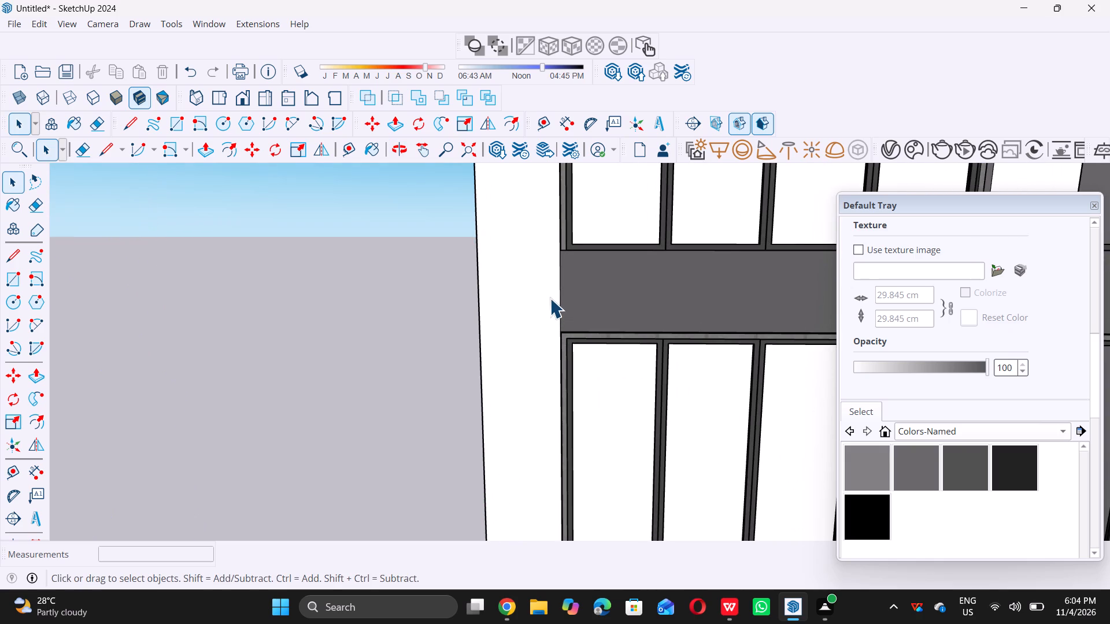
pyautogui.press('t')
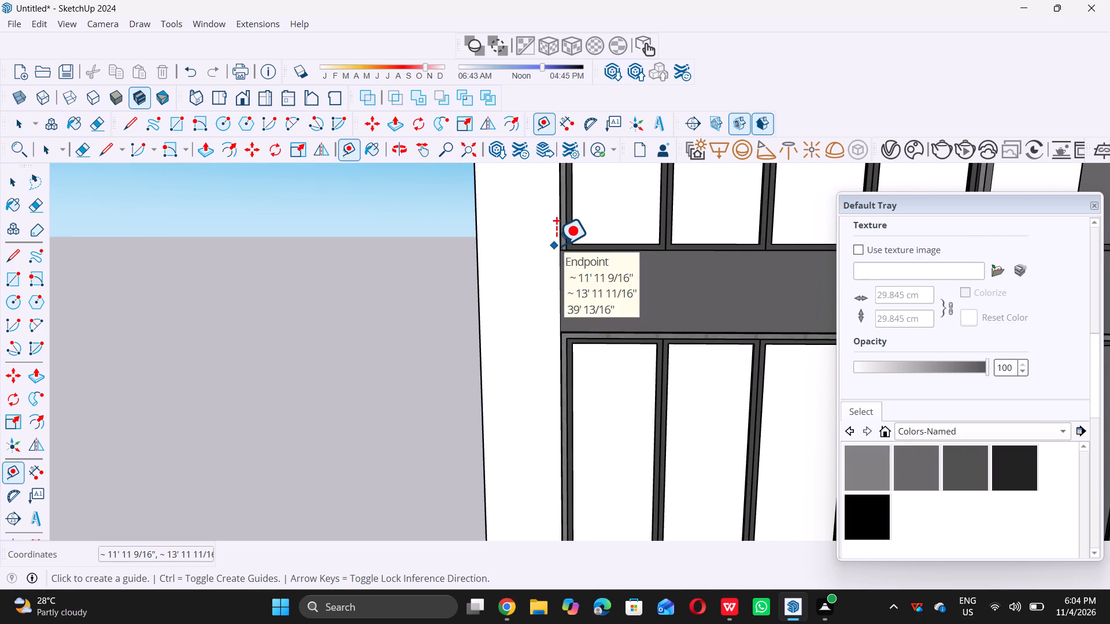
pyautogui.click(556, 248)
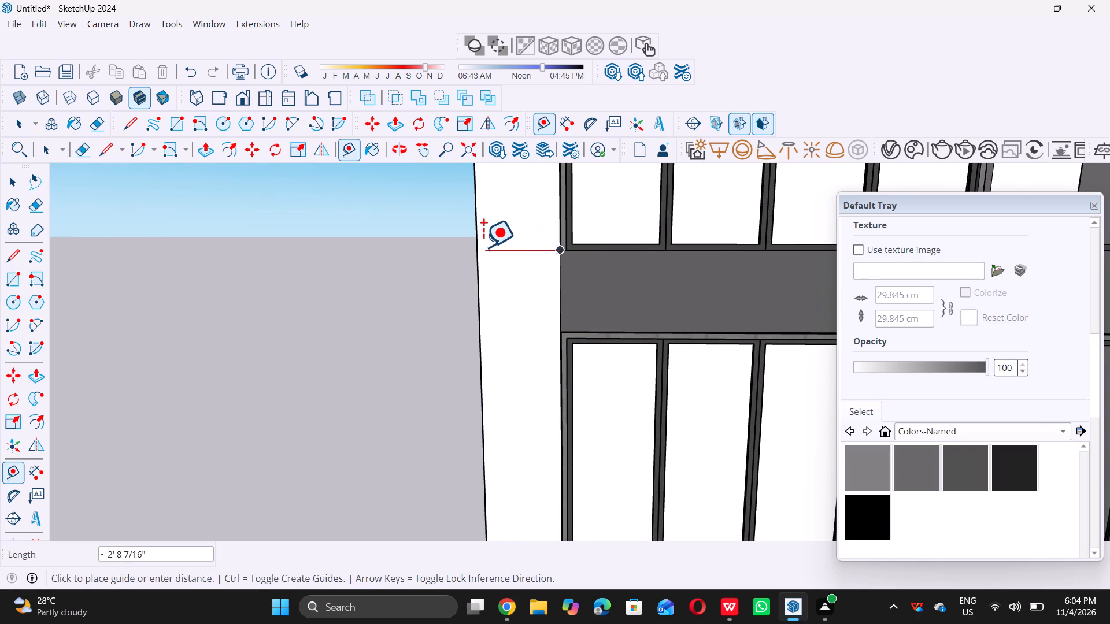
pyautogui.tripleClick(483, 247)
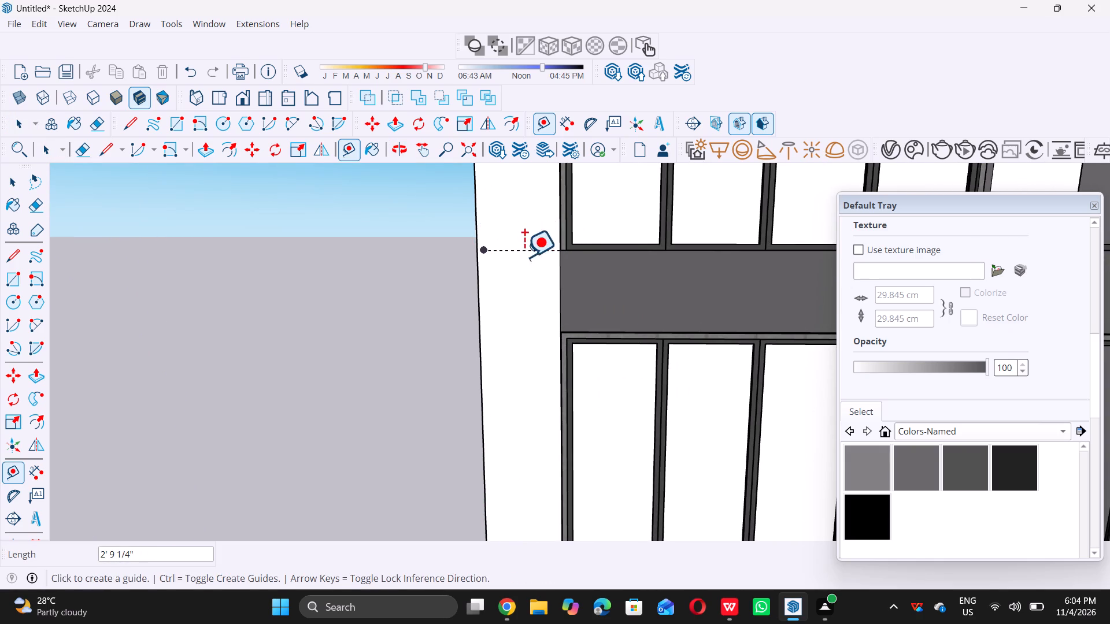
pyautogui.click(556, 247)
pyautogui.click(558, 252)
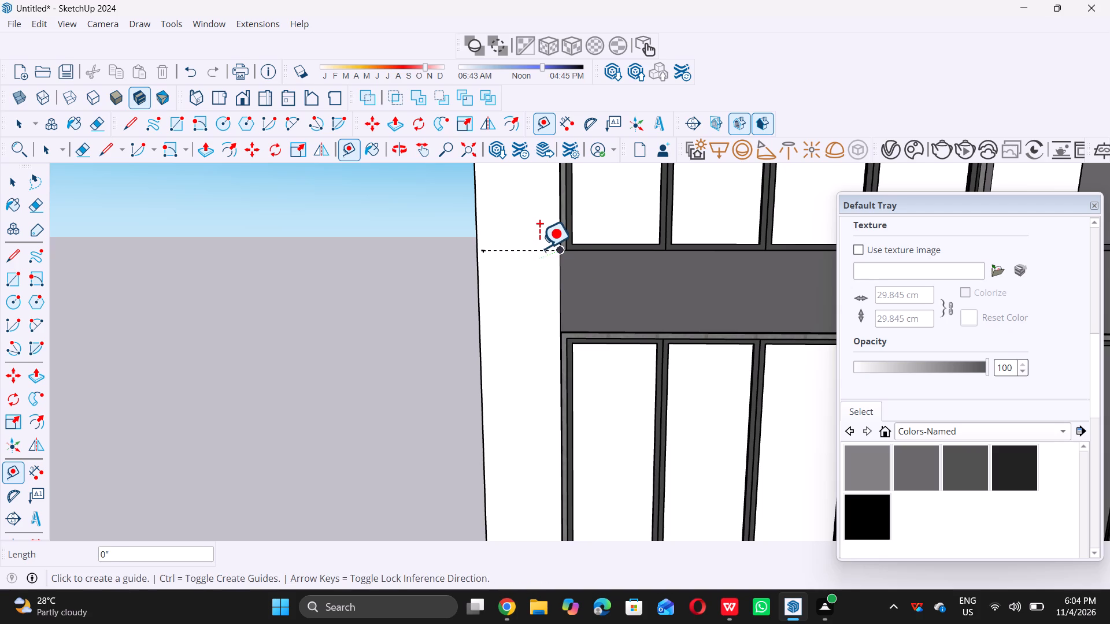
pyautogui.doubleClick(540, 248)
pyautogui.press('space')
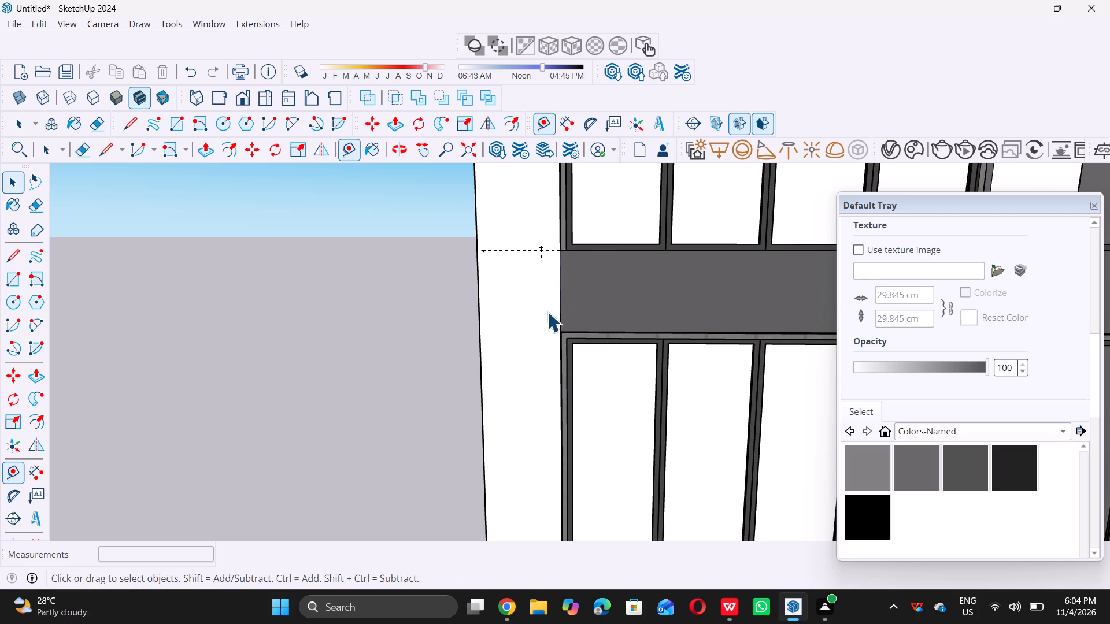
# Place a horizontal guide across the corner pier, level with the lower edge of the top gray band.
pyautogui.press('t')
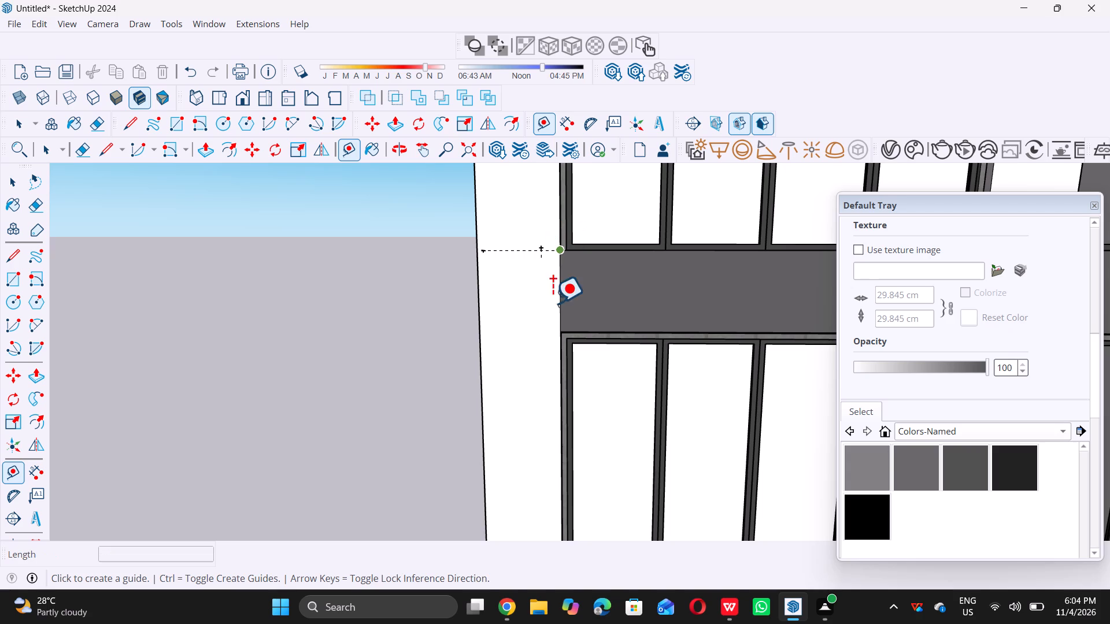
pyautogui.moveTo(549, 334); pyautogui.dragTo(521, 305, button='middle')
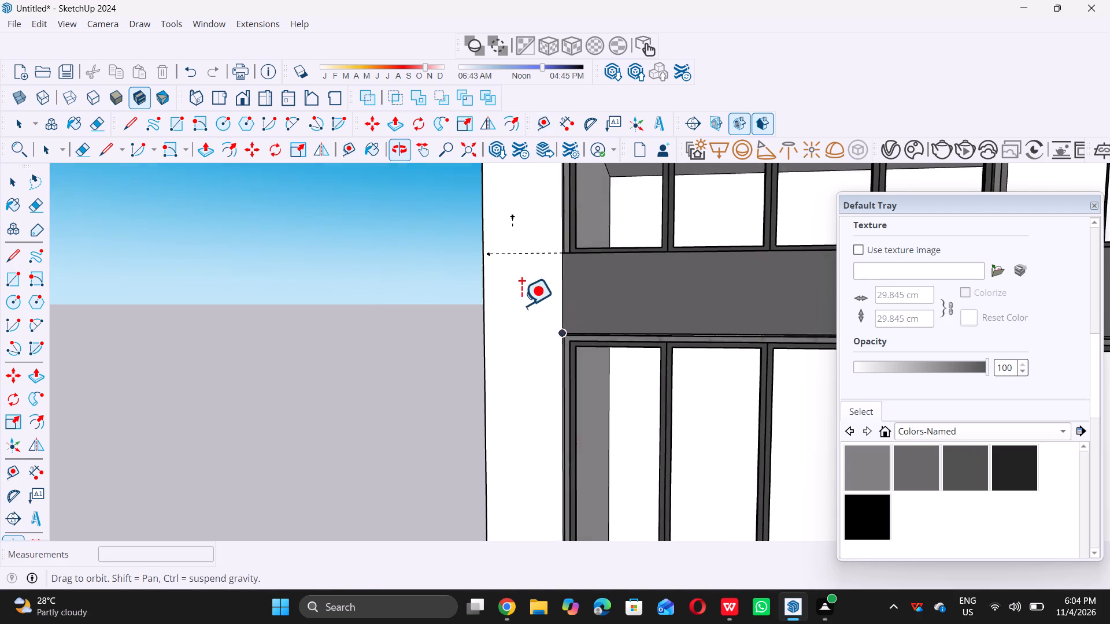
pyautogui.tripleClick(563, 332)
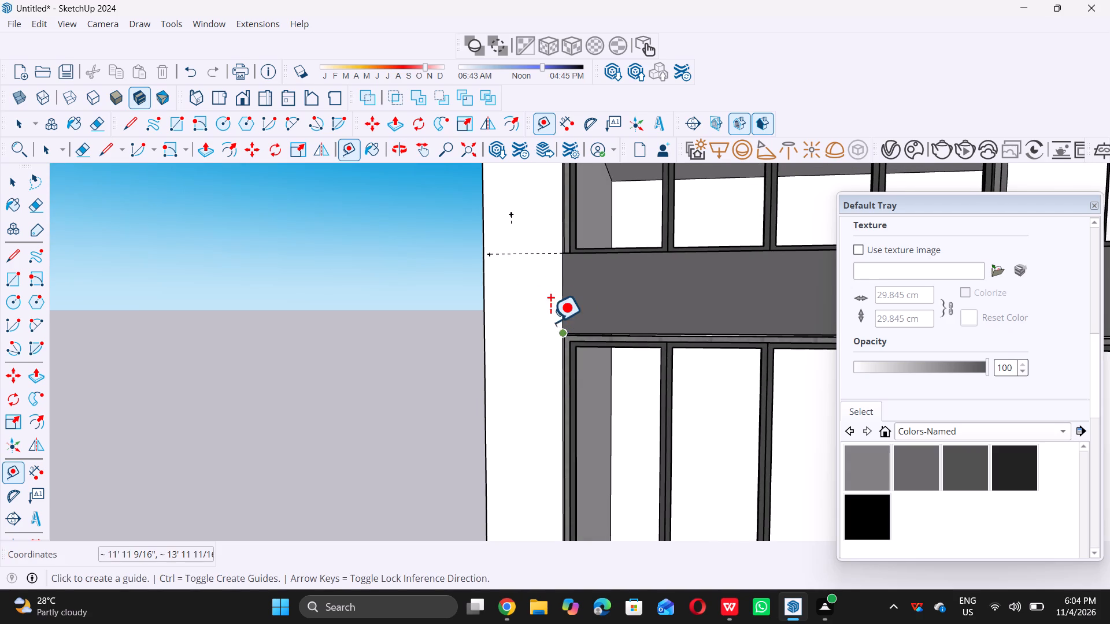
pyautogui.doubleClick(488, 333)
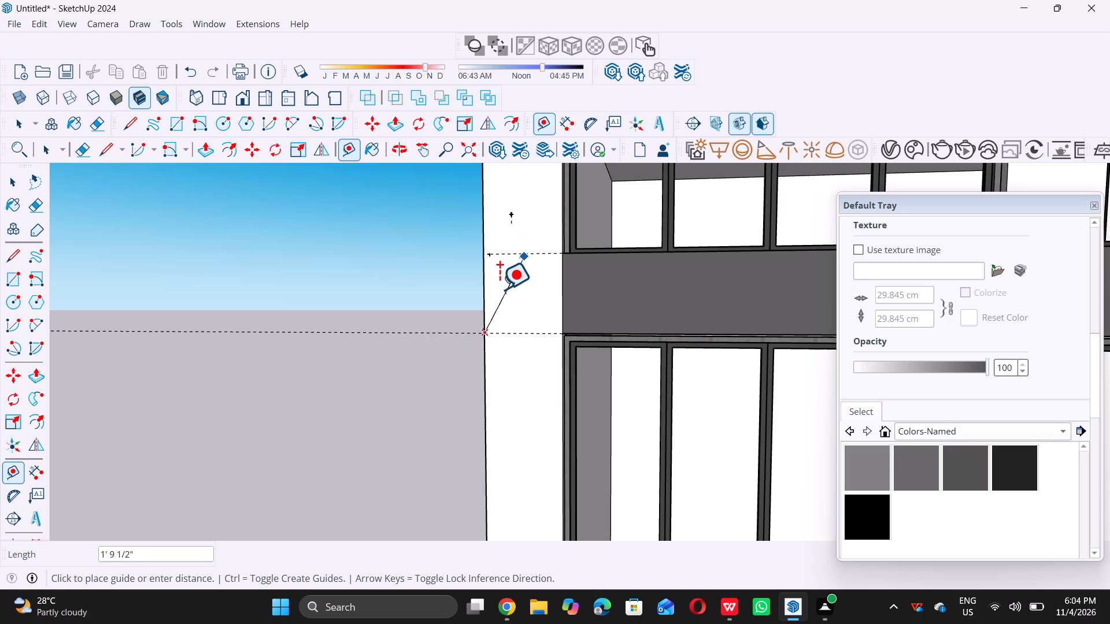
pyautogui.press('space')
# Place a full-length horizontal guide level with the upper edge of the top gray band, measured up from the lower guide.
pyautogui.press('t')
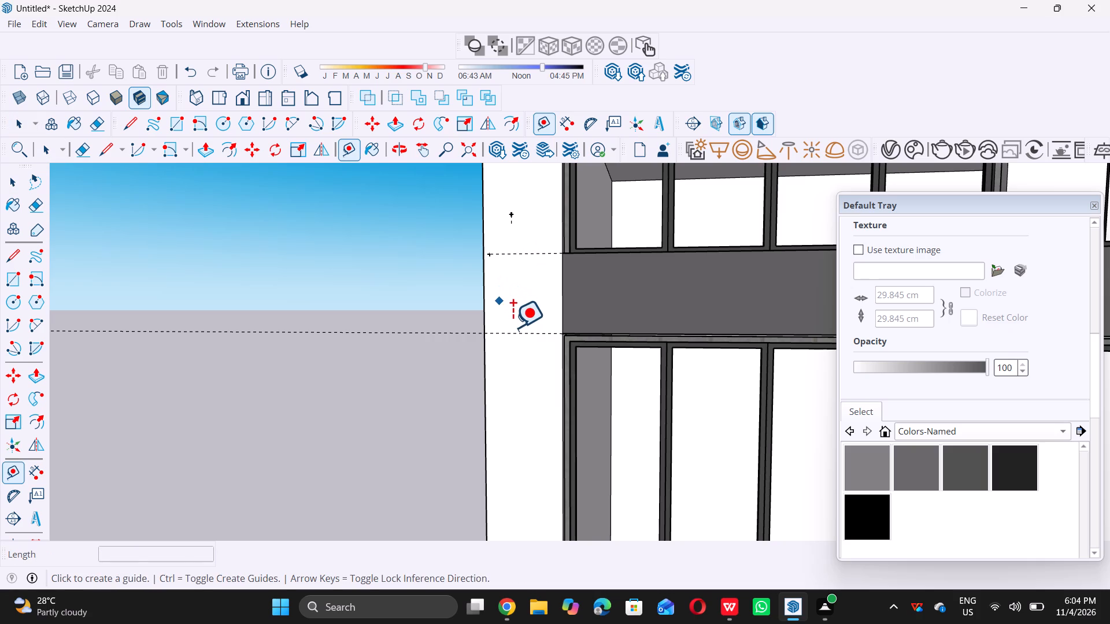
pyautogui.doubleClick(515, 332)
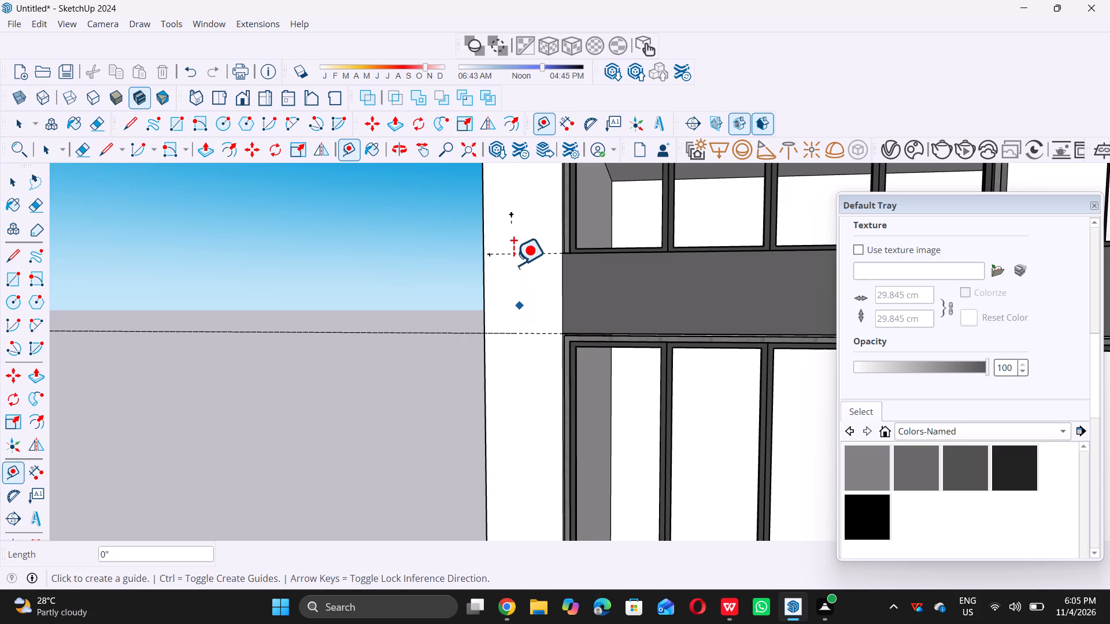
pyautogui.hotkey('ctrl', 'z')
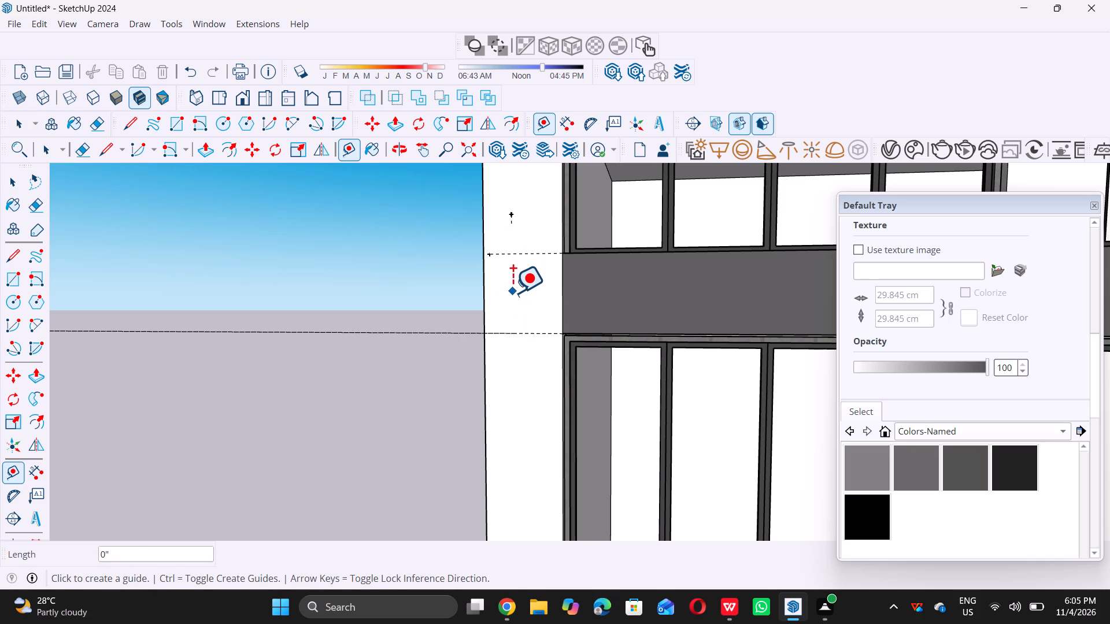
pyautogui.click(512, 332)
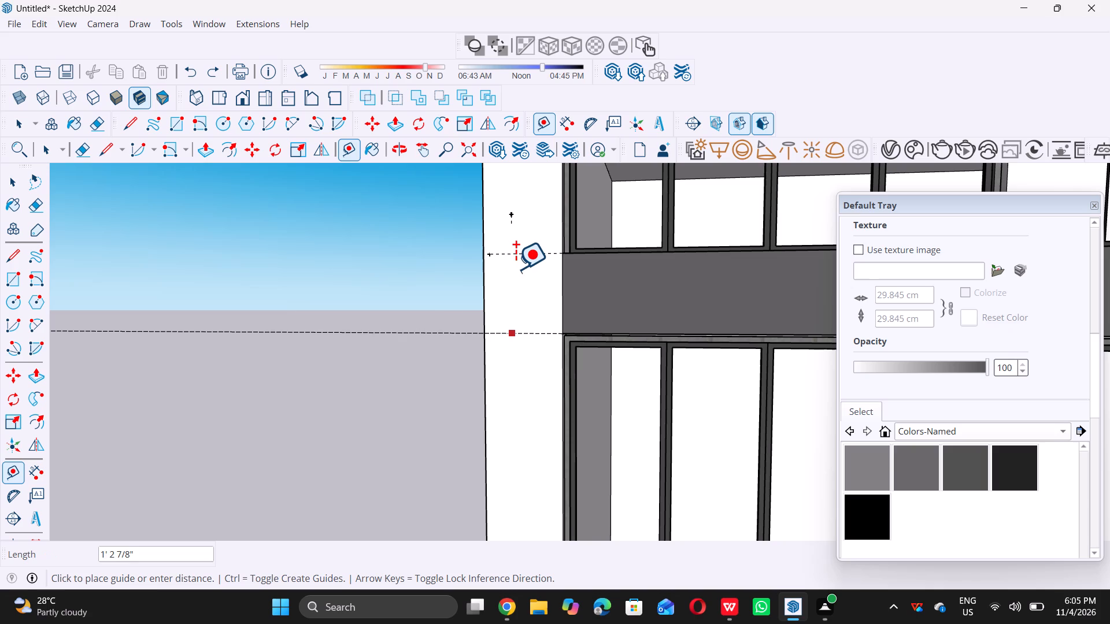
pyautogui.tripleClick(515, 255)
pyautogui.click(515, 255)
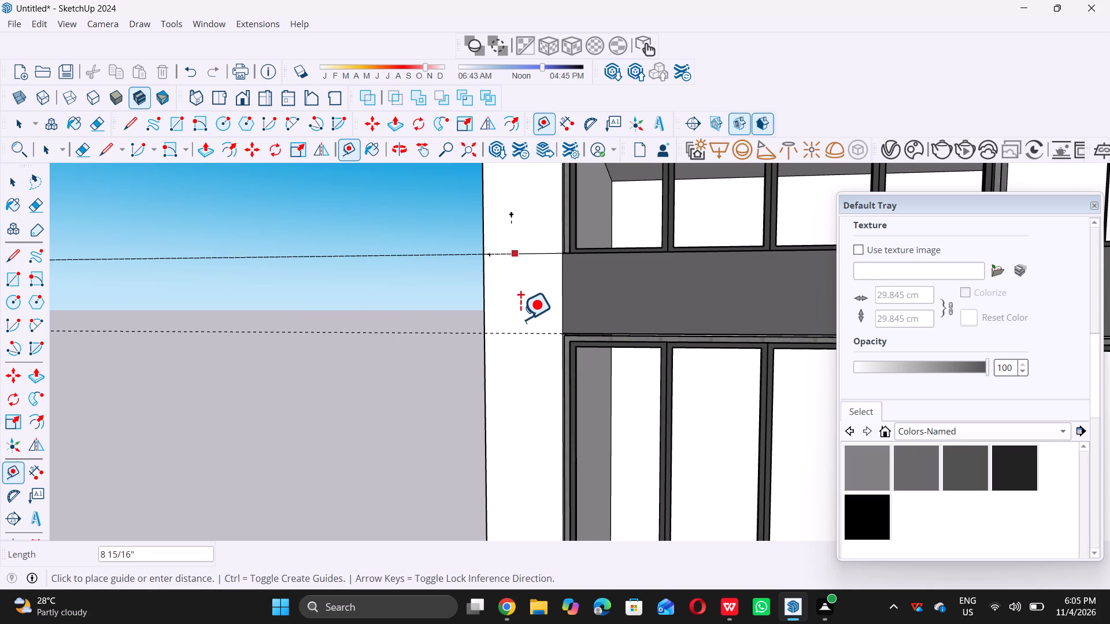
# Place a parallel guide about 10' 1" above the band's upper guide, level with the top edge of the highest window row below the terrace.
pyautogui.scroll(-9, 522, 336)
pyautogui.scroll(-17, 531, 361)
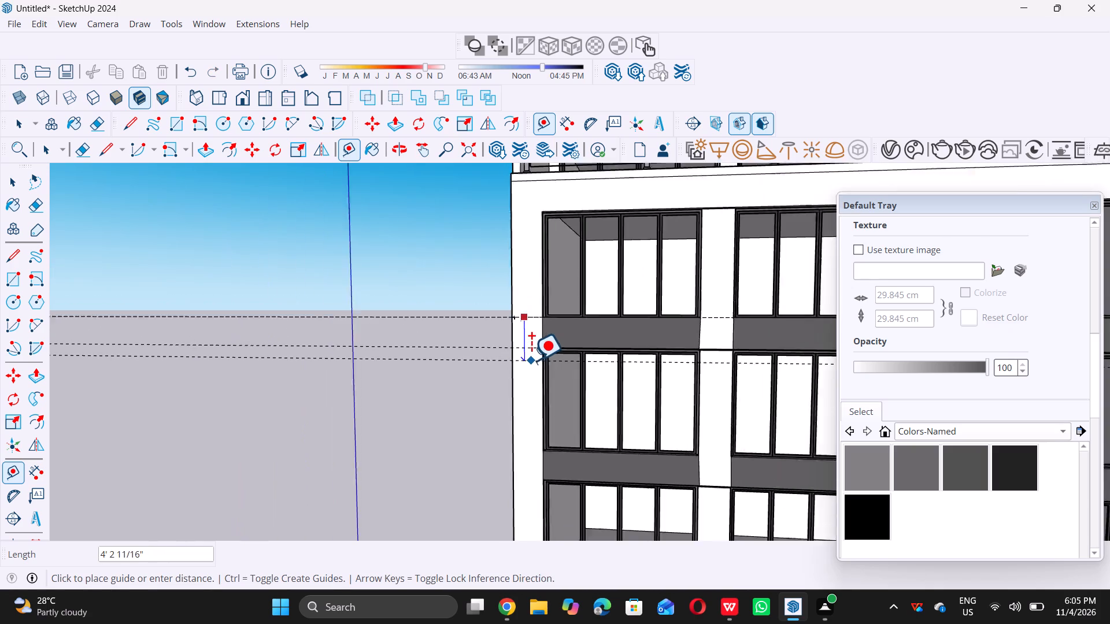
pyautogui.scroll(-4, 531, 360)
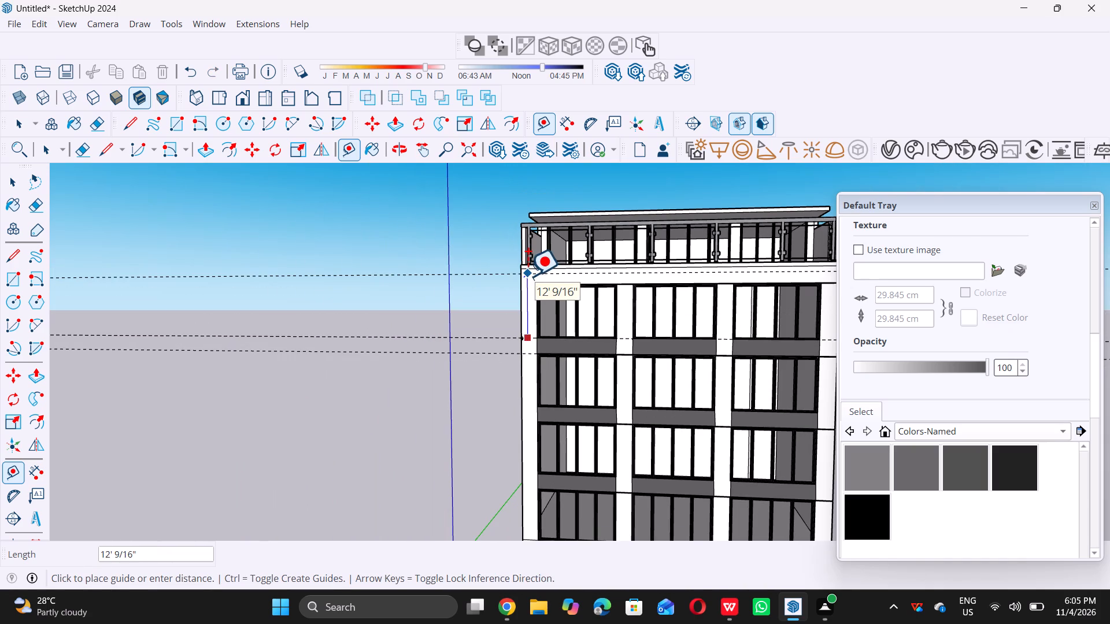
pyautogui.scroll(3, 522, 275)
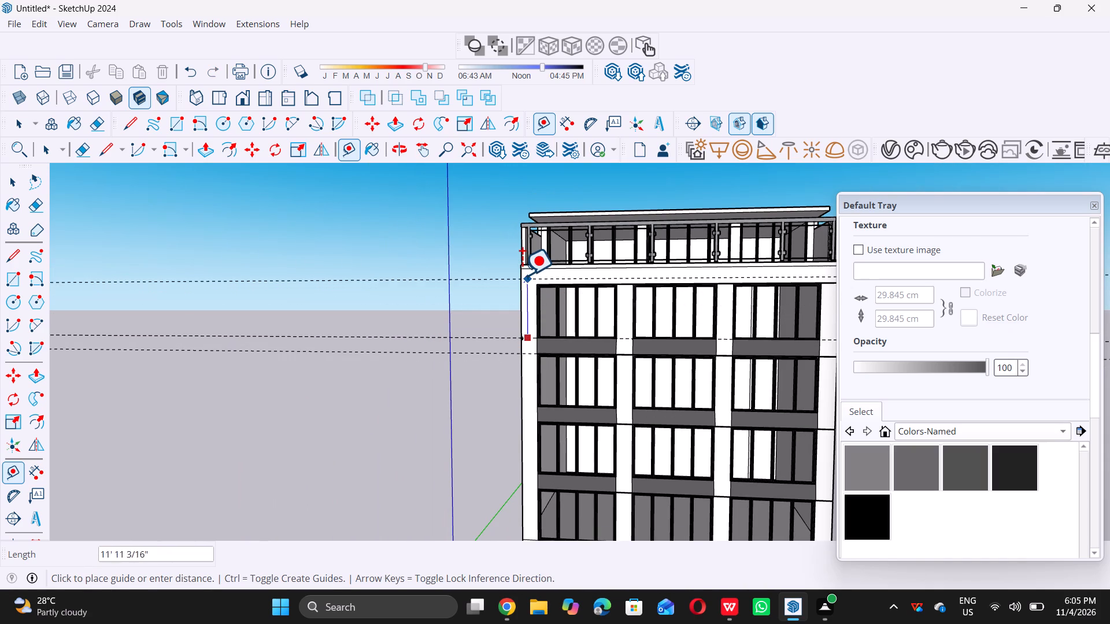
pyautogui.scroll(13, 522, 275)
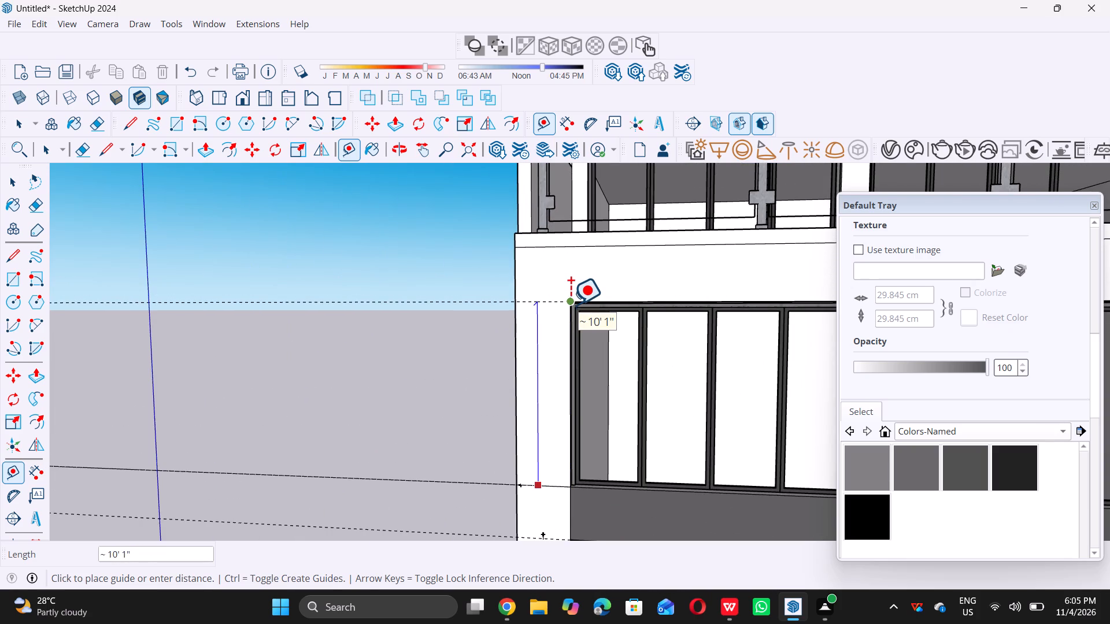
pyautogui.tripleClick(571, 304)
# Place a parallel guide about 10' 1" below the top band's lower guide, level with the upper edge of the middle gray band.
pyautogui.scroll(-7, 535, 299)
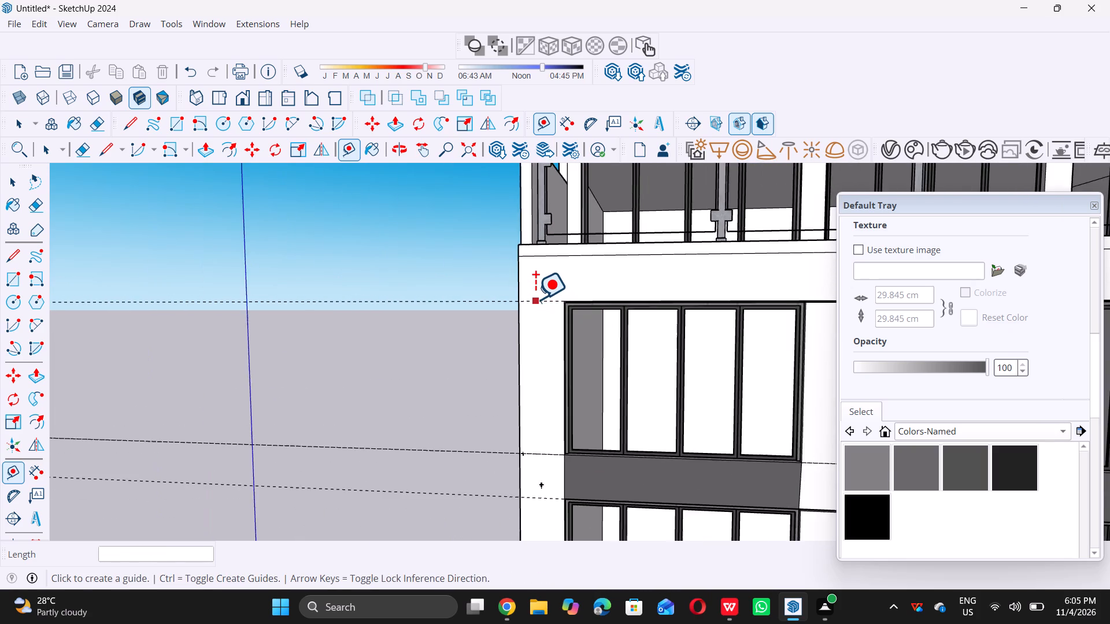
pyautogui.scroll(-17, 535, 299)
pyautogui.scroll(3, 507, 376)
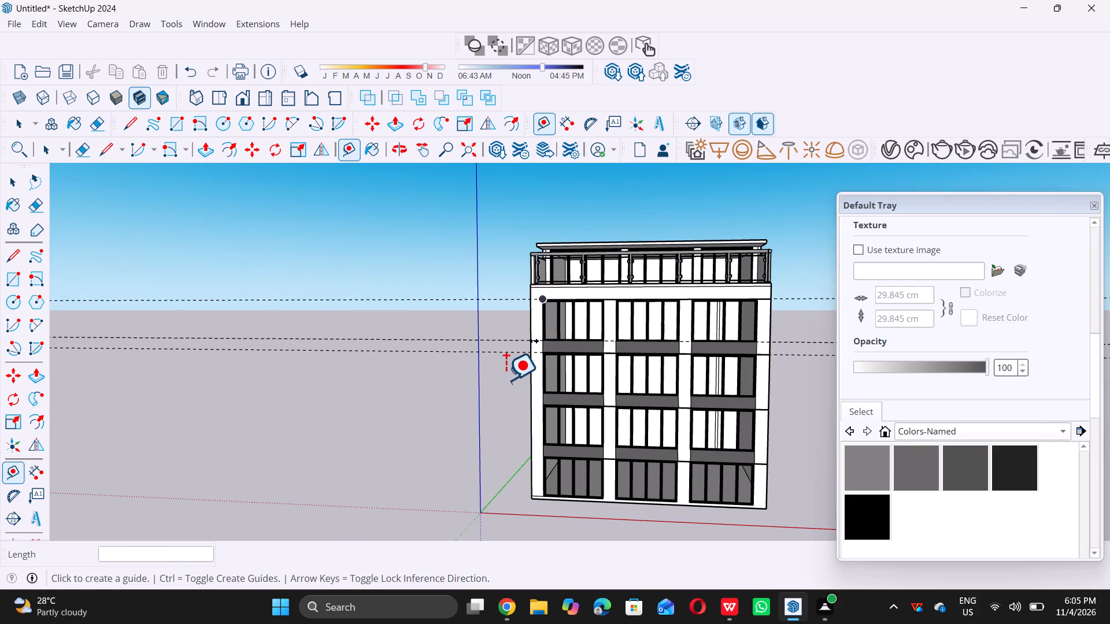
pyautogui.scroll(13, 506, 380)
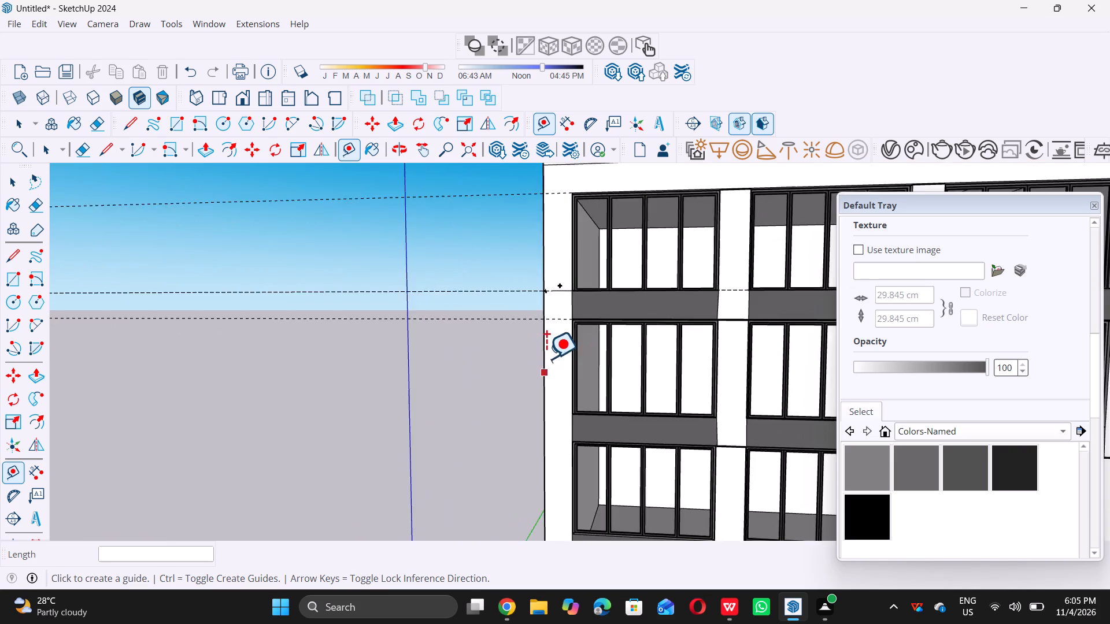
pyautogui.scroll(2, 546, 358)
pyautogui.click(561, 298)
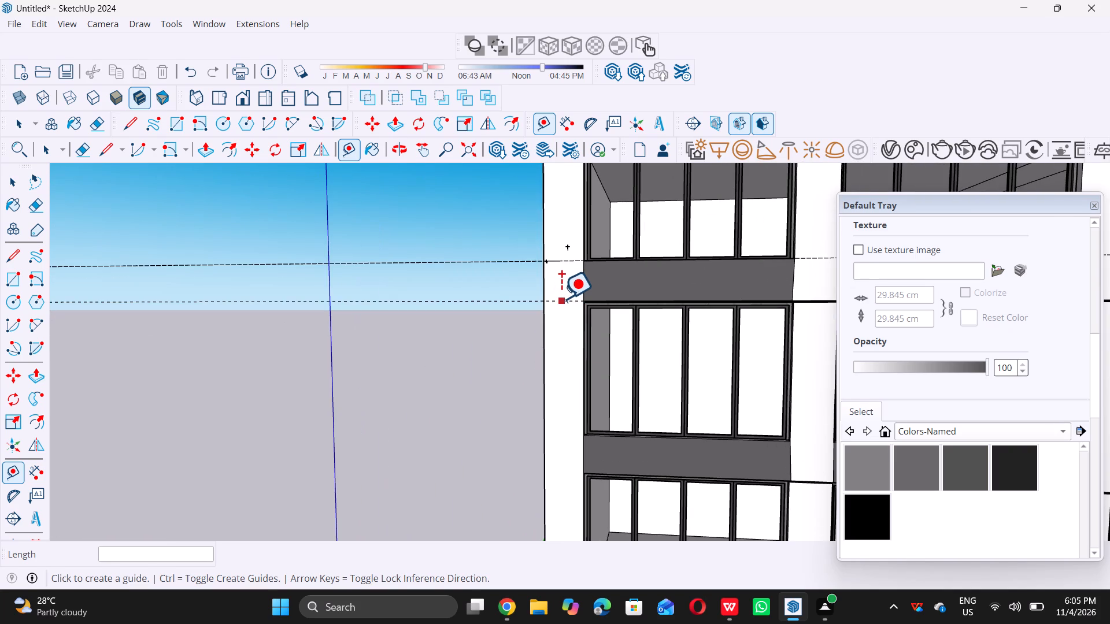
pyautogui.scroll(-4, 558, 389)
pyautogui.scroll(4, 555, 415)
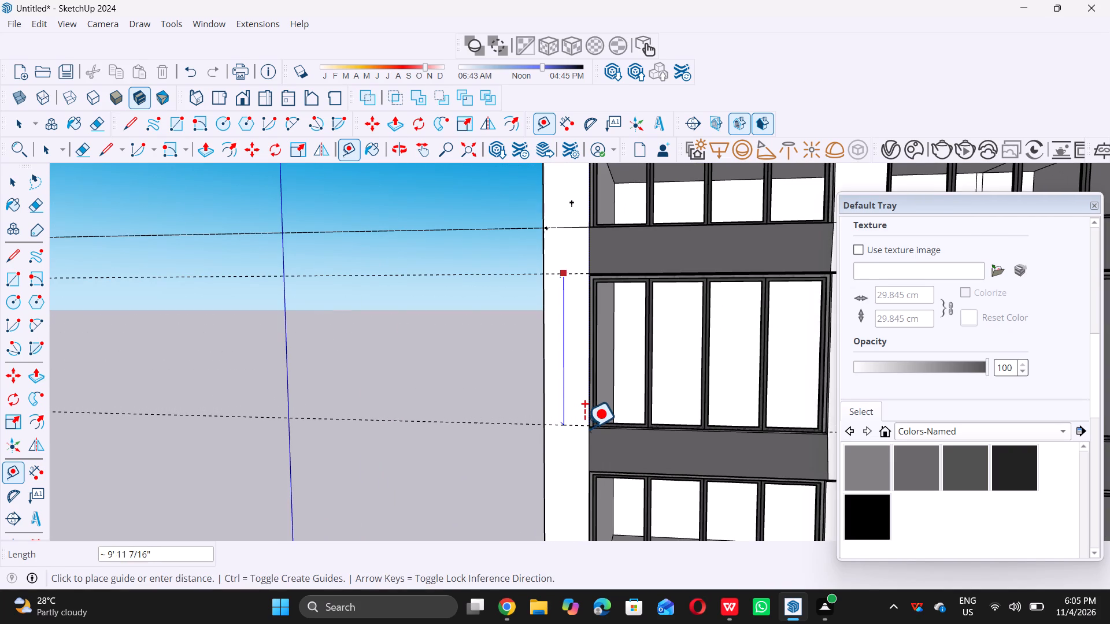
pyautogui.click(585, 424)
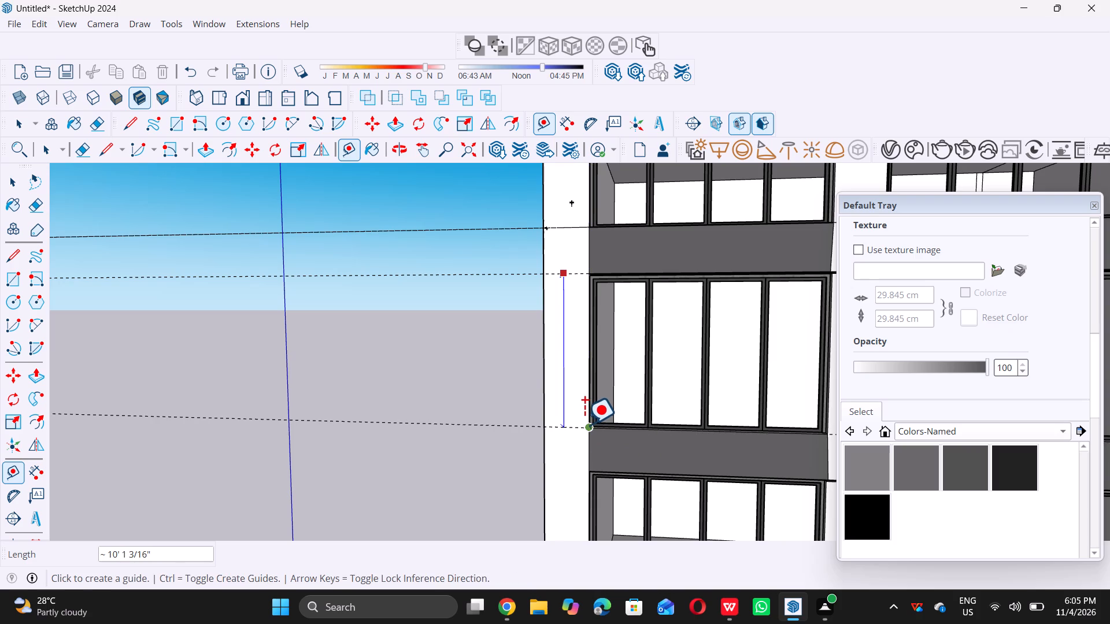
# Place a parallel guide about 2' 11" below that guide, level with the lower edge of the middle gray band.
pyautogui.scroll(-15, 539, 384)
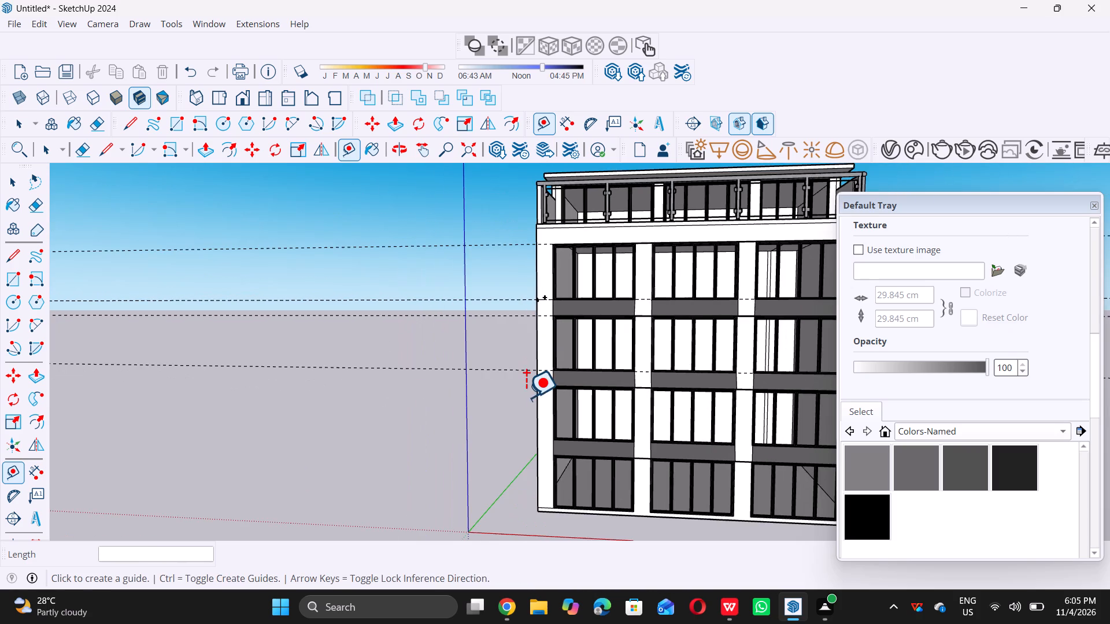
pyautogui.scroll(11, 526, 403)
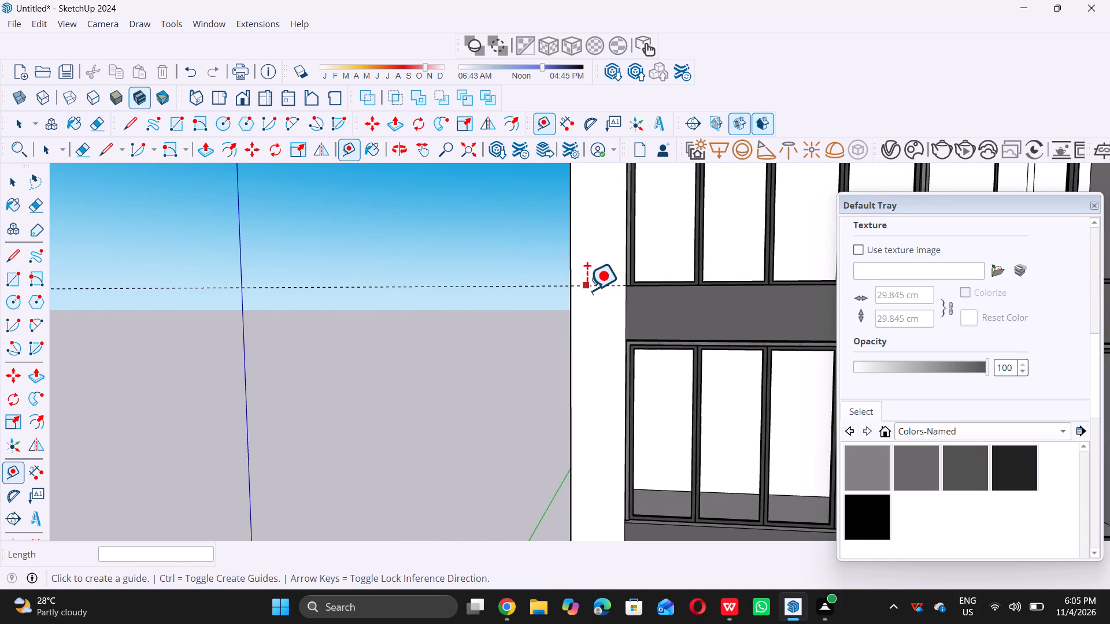
pyautogui.click(582, 286)
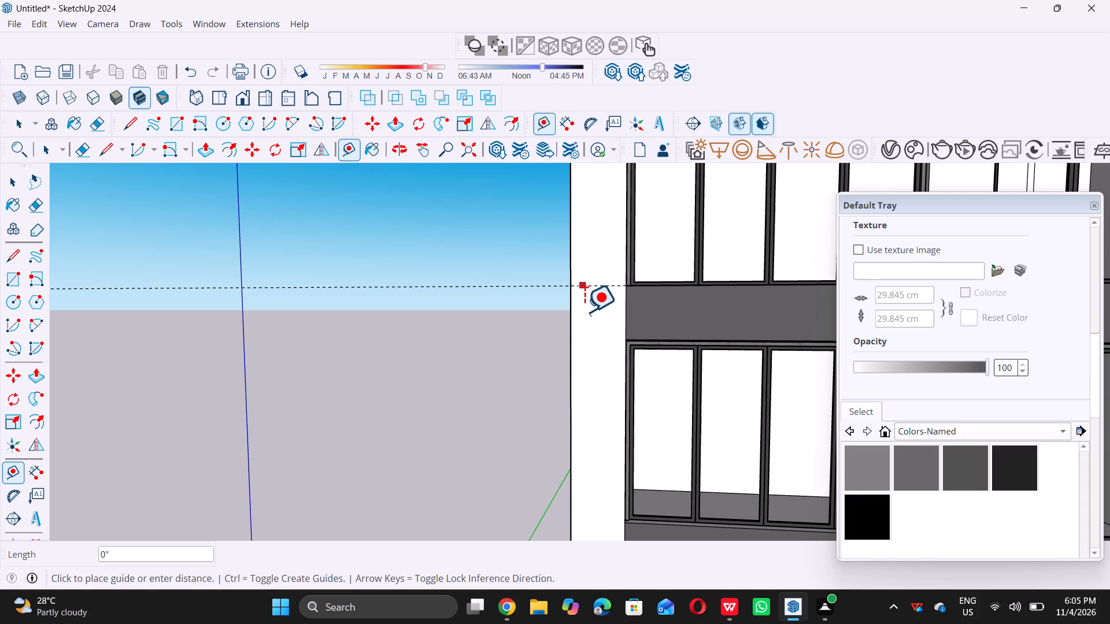
pyautogui.click(620, 337)
pyautogui.scroll(-9, 585, 323)
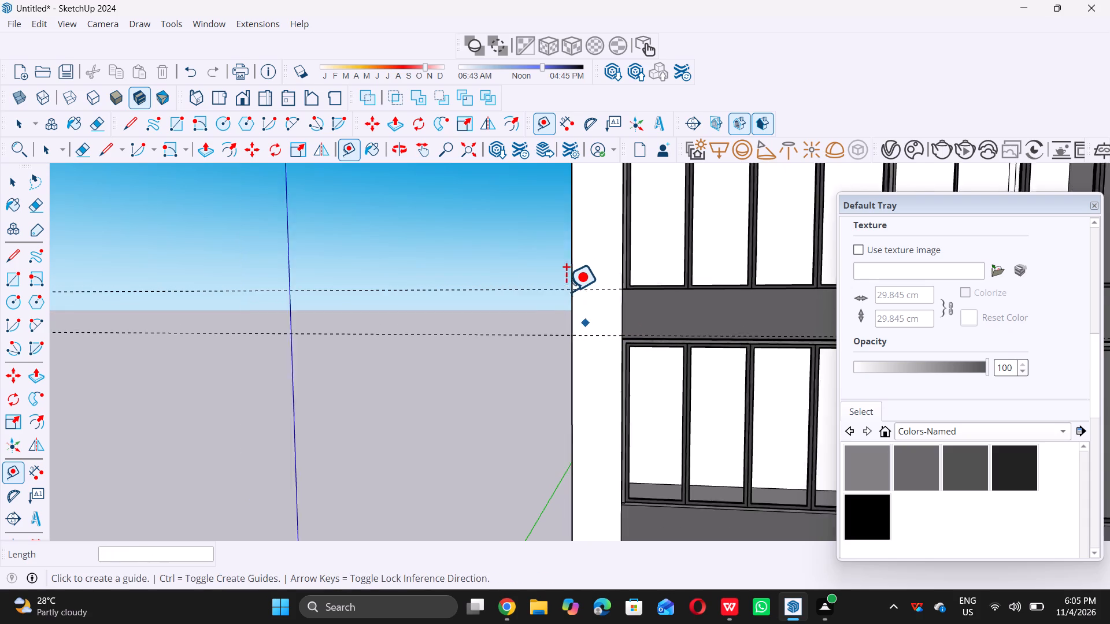
pyautogui.scroll(-6, 566, 291)
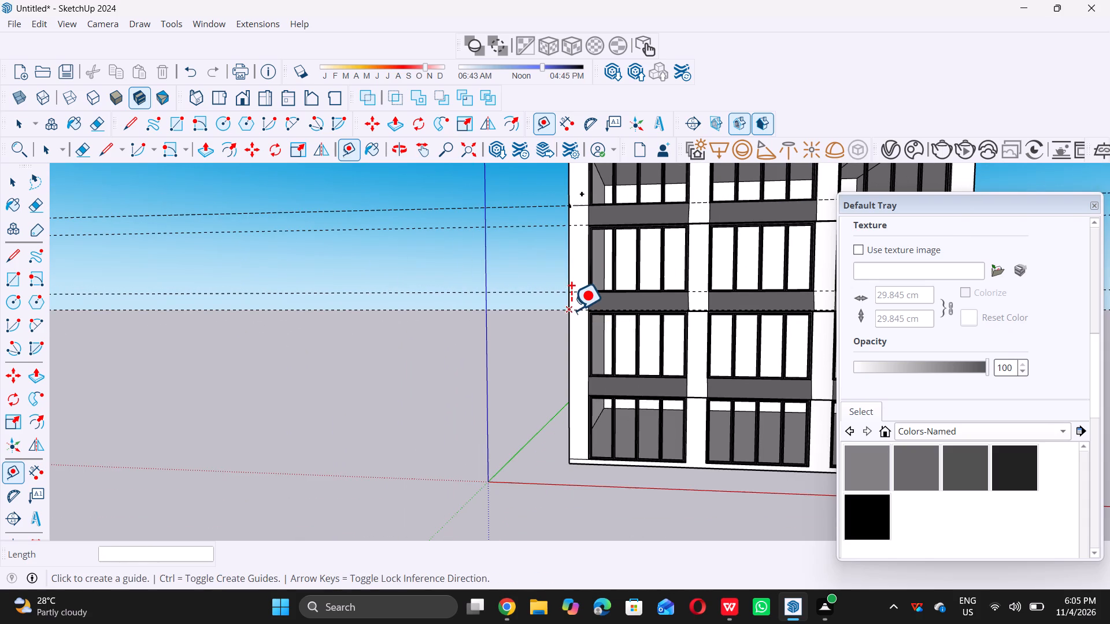
# Place a parallel guide about 10' 3" below the middle band's lower guide, level with the upper edge of the lowest gray band.
pyautogui.click(571, 310)
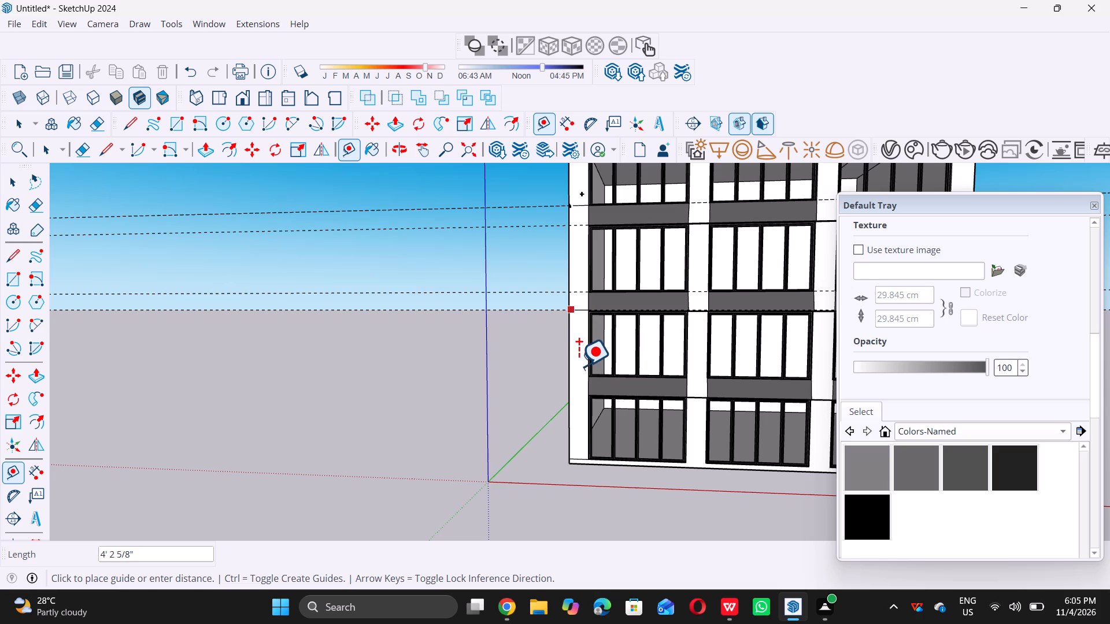
pyautogui.scroll(6, 578, 371)
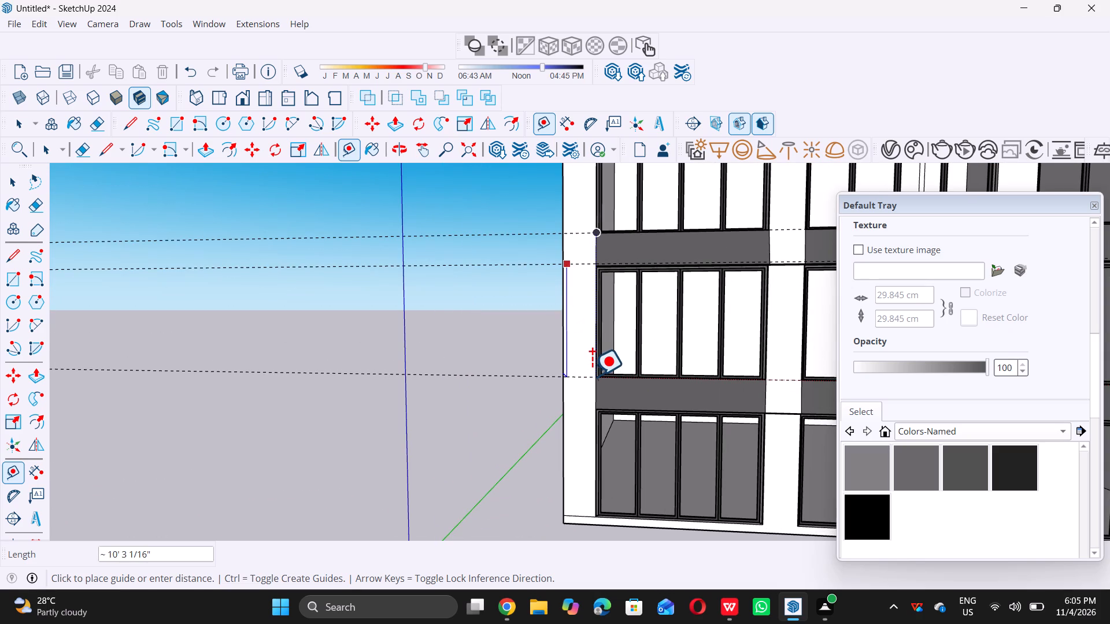
pyautogui.scroll(-13, 592, 376)
pyautogui.scroll(6, 572, 382)
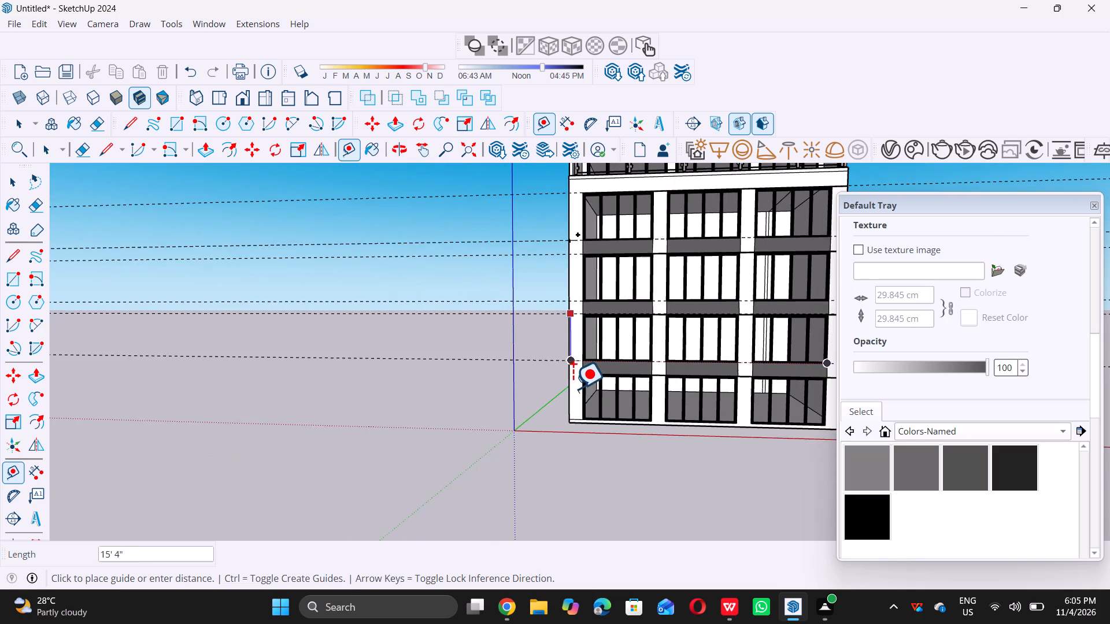
pyautogui.scroll(14, 573, 390)
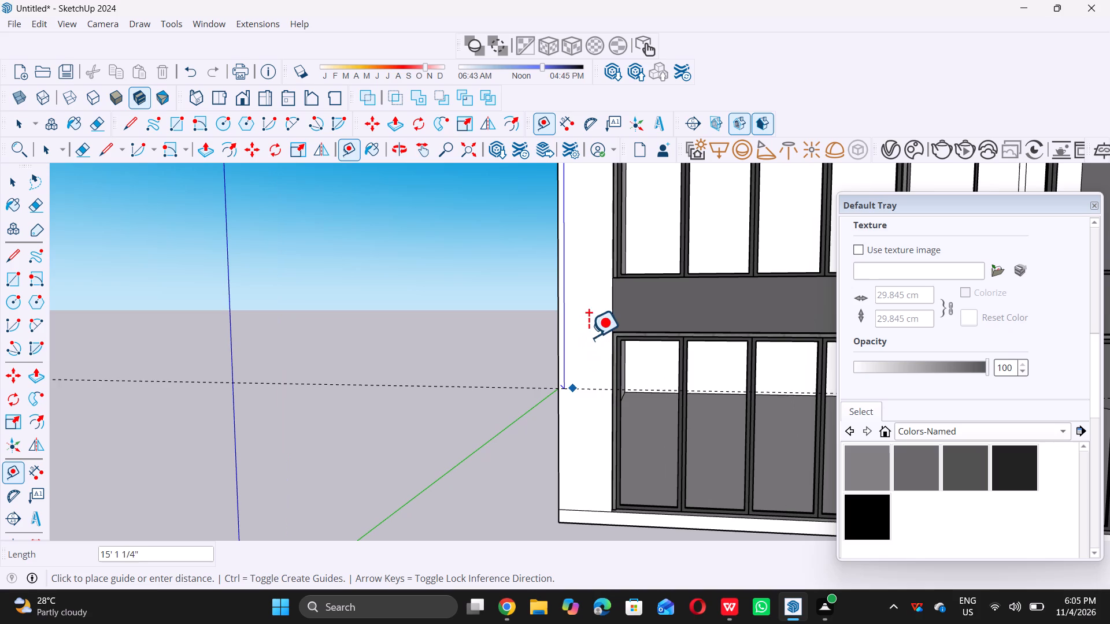
pyautogui.click(608, 275)
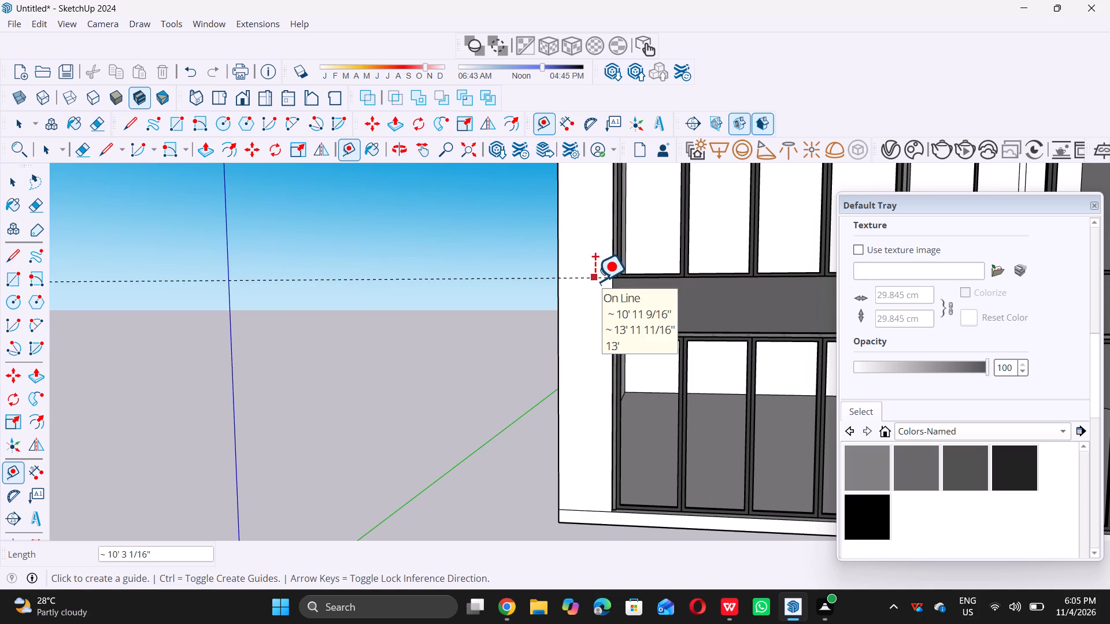
# Place a parallel guide about 2' 11" below that guide, level with the lower edge of the lowest gray band.
pyautogui.click(595, 281)
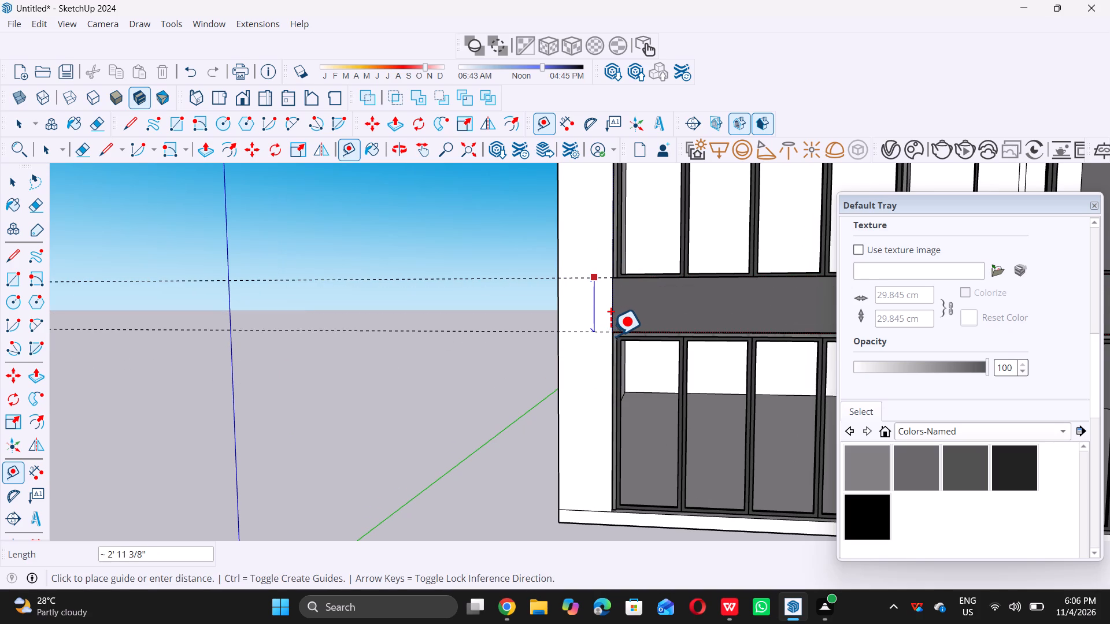
pyautogui.click(609, 333)
# Add a parallel guide 0.5" below the guide at the upper edge of the lowest gray band.
pyautogui.scroll(-4, 558, 356)
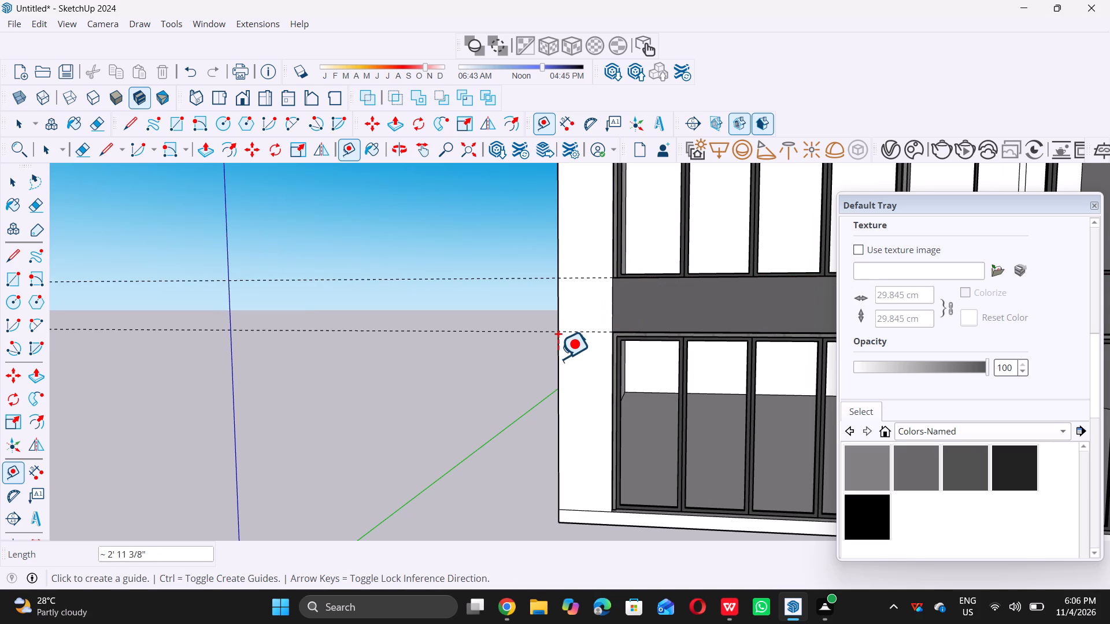
pyautogui.scroll(-16, 558, 358)
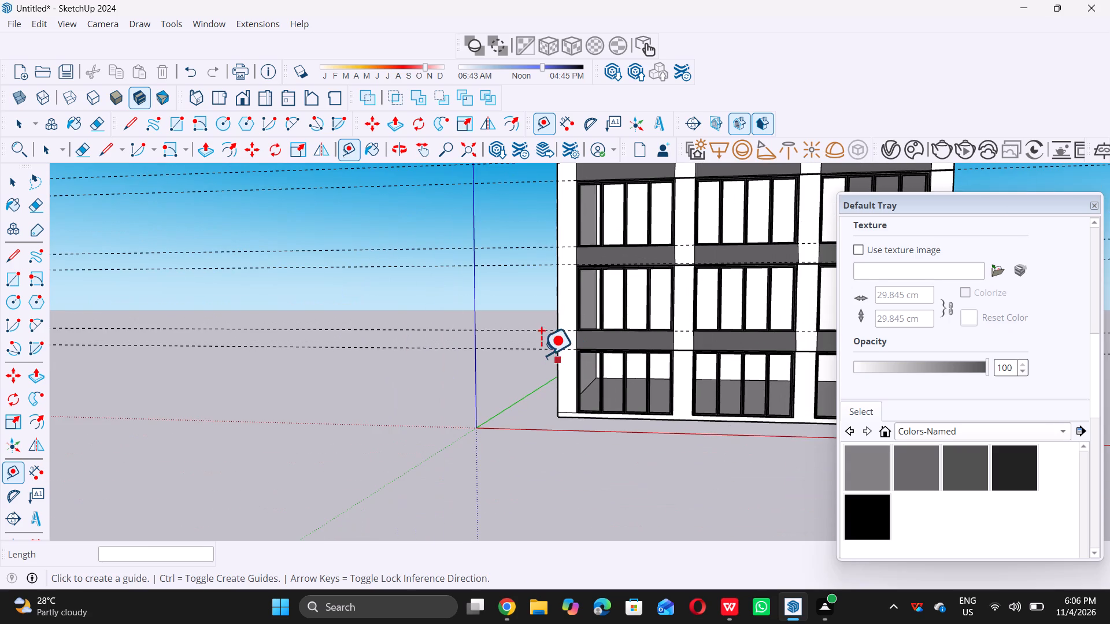
pyautogui.scroll(12, 546, 325)
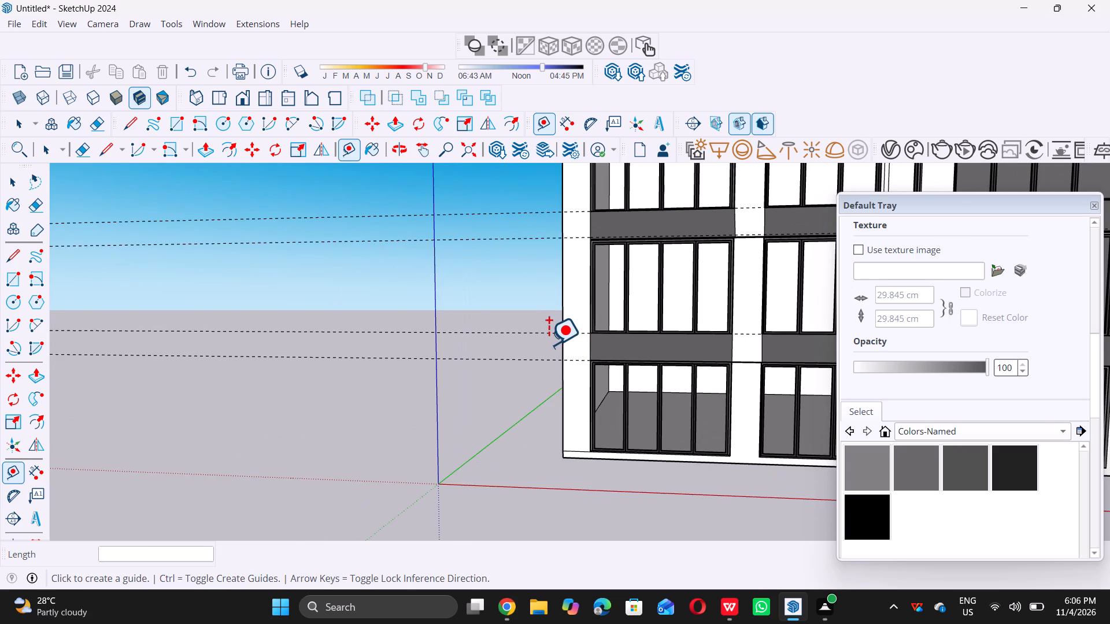
pyautogui.scroll(9, 559, 340)
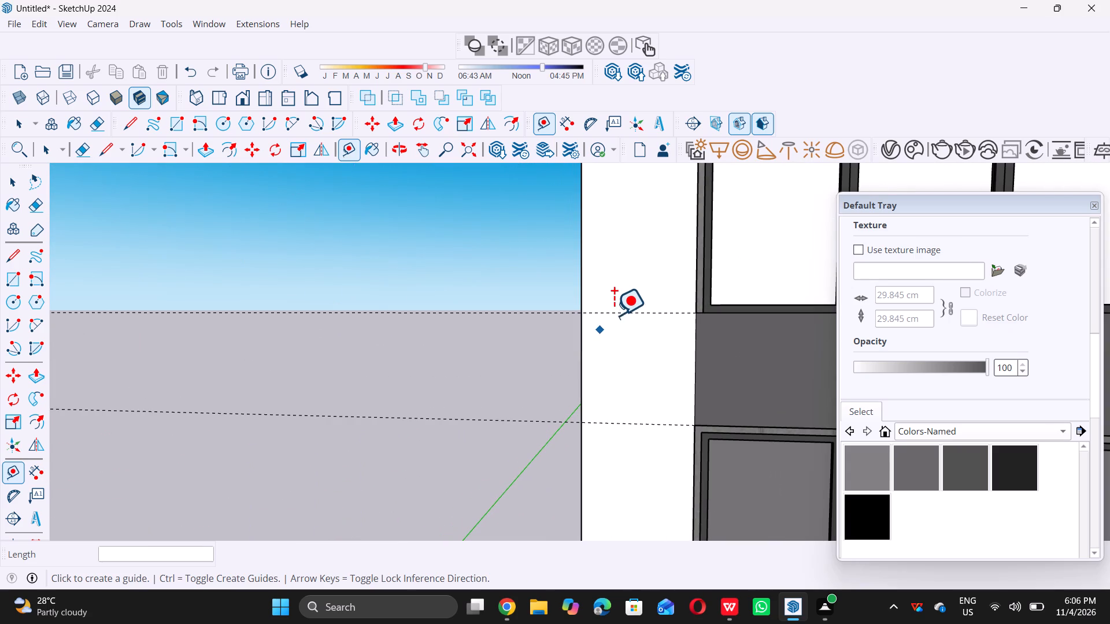
pyautogui.click(617, 314)
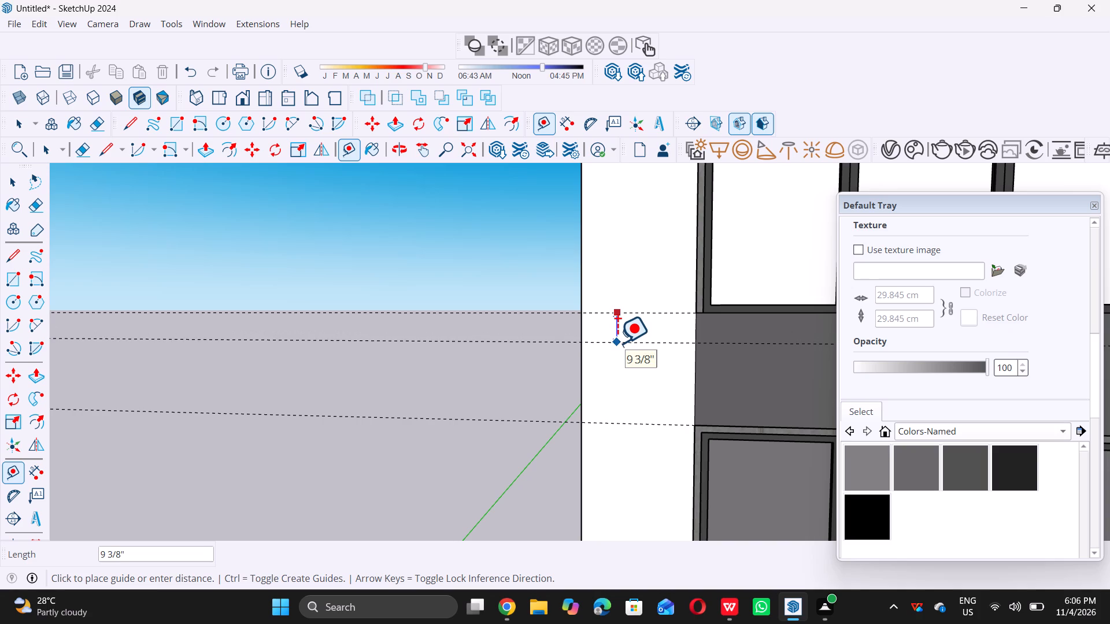
pyautogui.write('0.5')
pyautogui.hotkey('shift', '"')
pyautogui.press('Return')
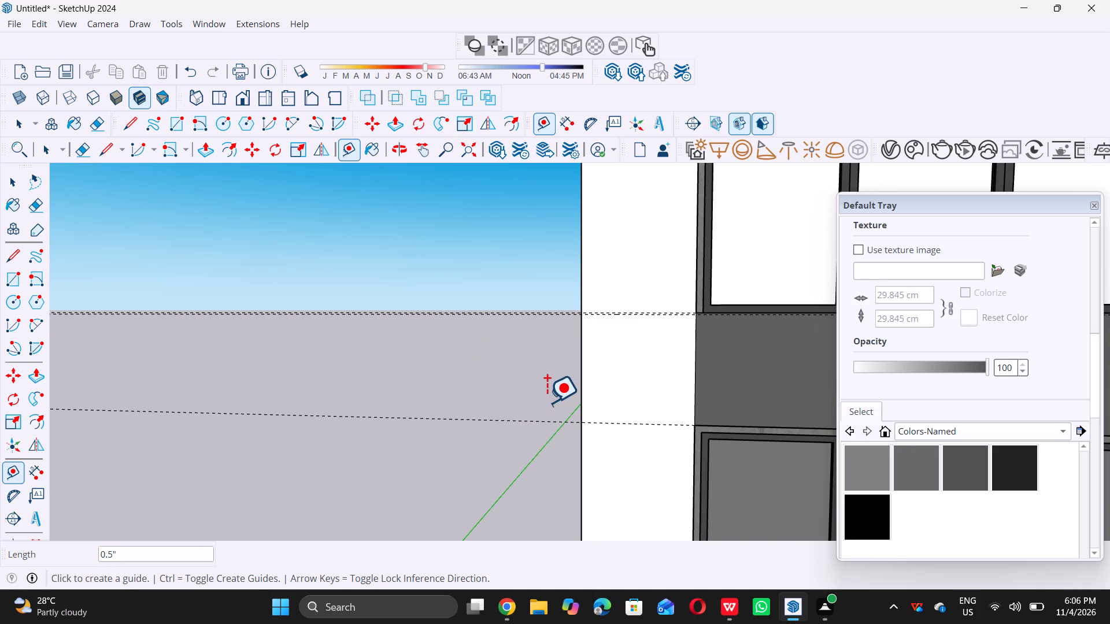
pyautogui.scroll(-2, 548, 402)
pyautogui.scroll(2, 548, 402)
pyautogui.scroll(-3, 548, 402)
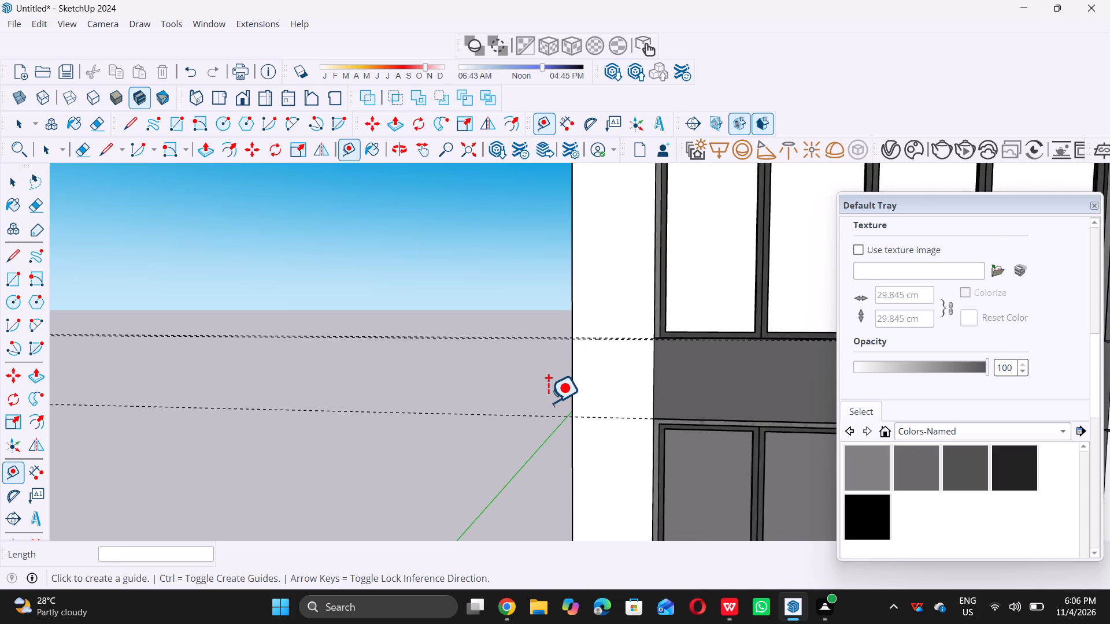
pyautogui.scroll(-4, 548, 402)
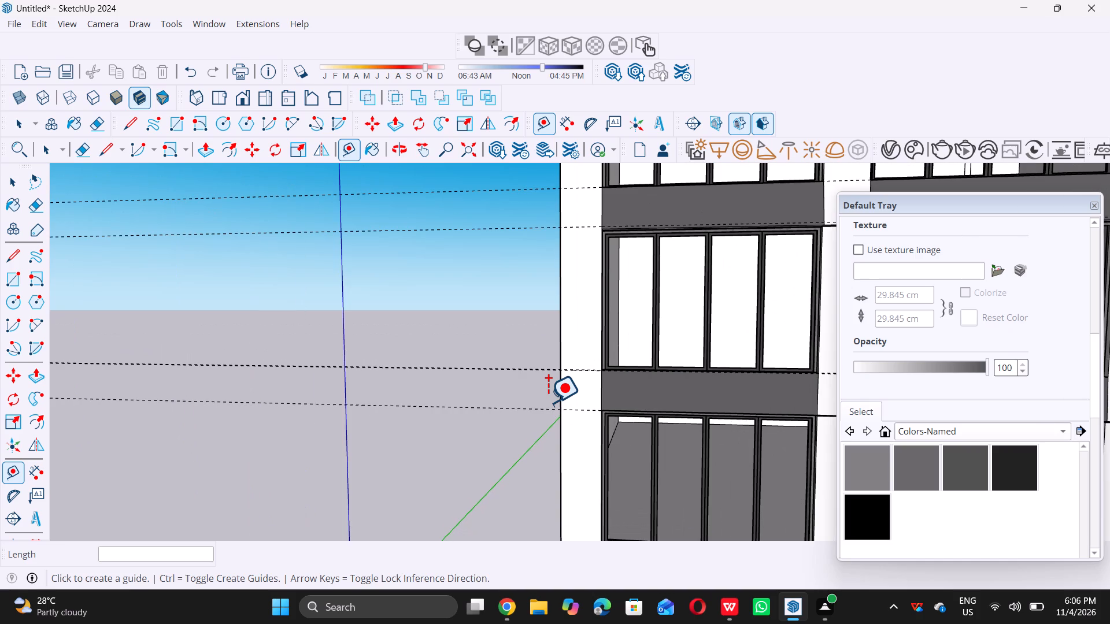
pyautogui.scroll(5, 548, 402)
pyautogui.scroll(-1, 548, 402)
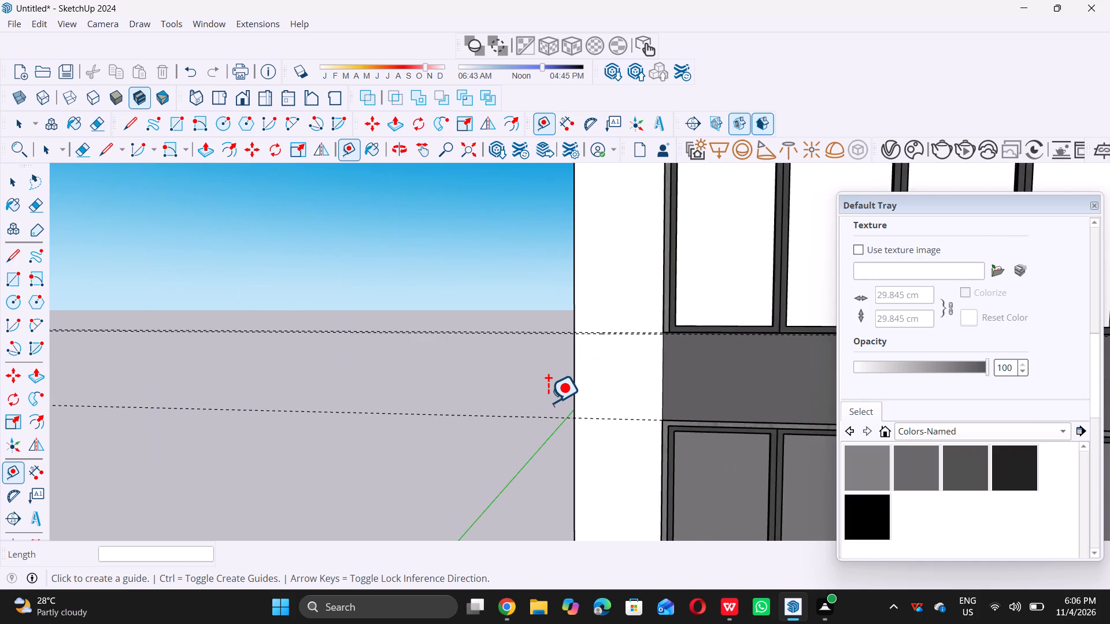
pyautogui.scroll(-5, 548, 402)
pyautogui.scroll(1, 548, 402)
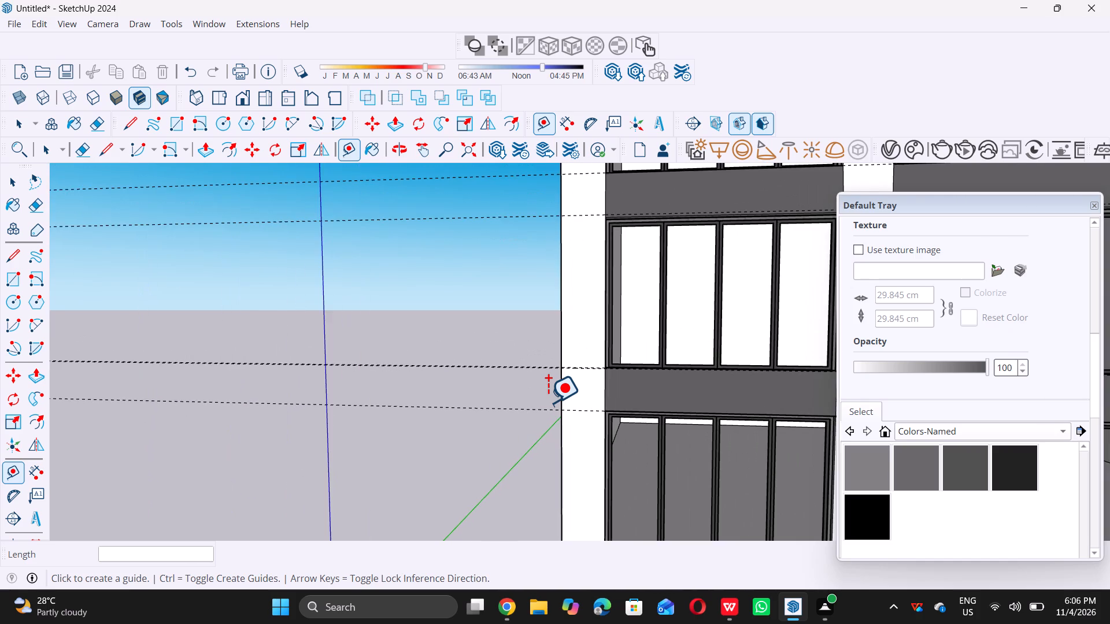
# Add a parallel guide 0.5" below the guide at the lower edge of the lowest gray band.
pyautogui.scroll(1, 548, 402)
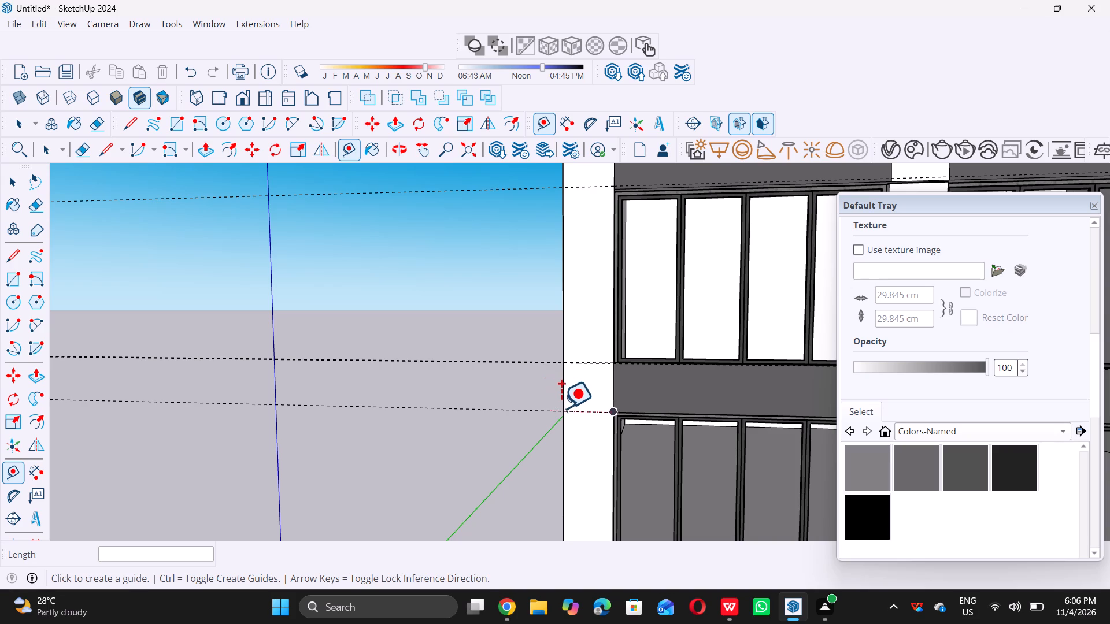
pyautogui.scroll(11, 569, 422)
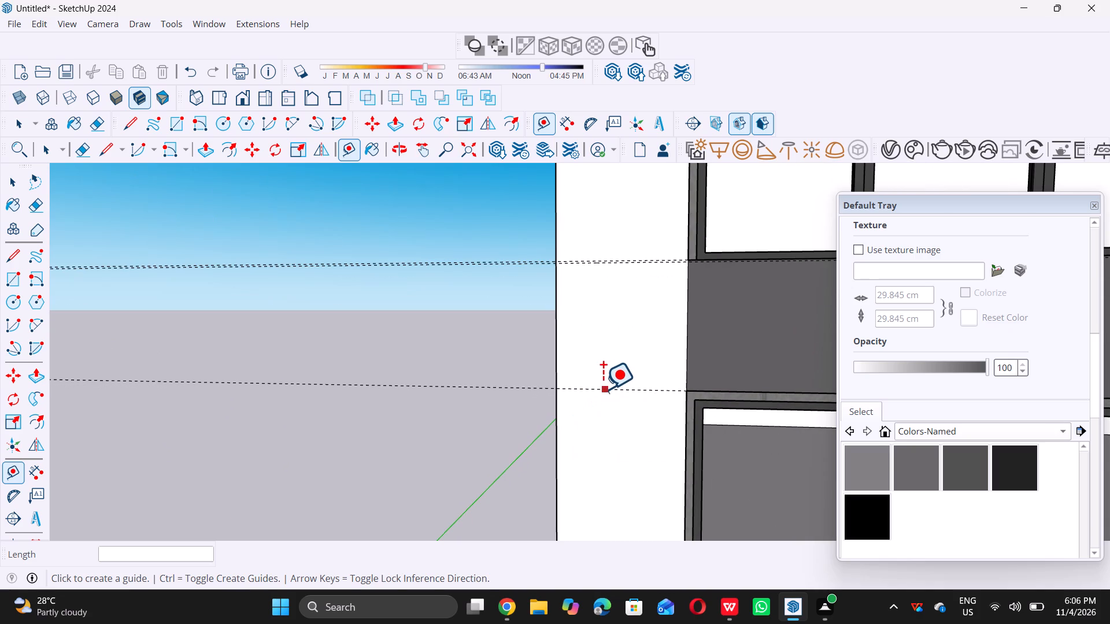
pyautogui.click(603, 390)
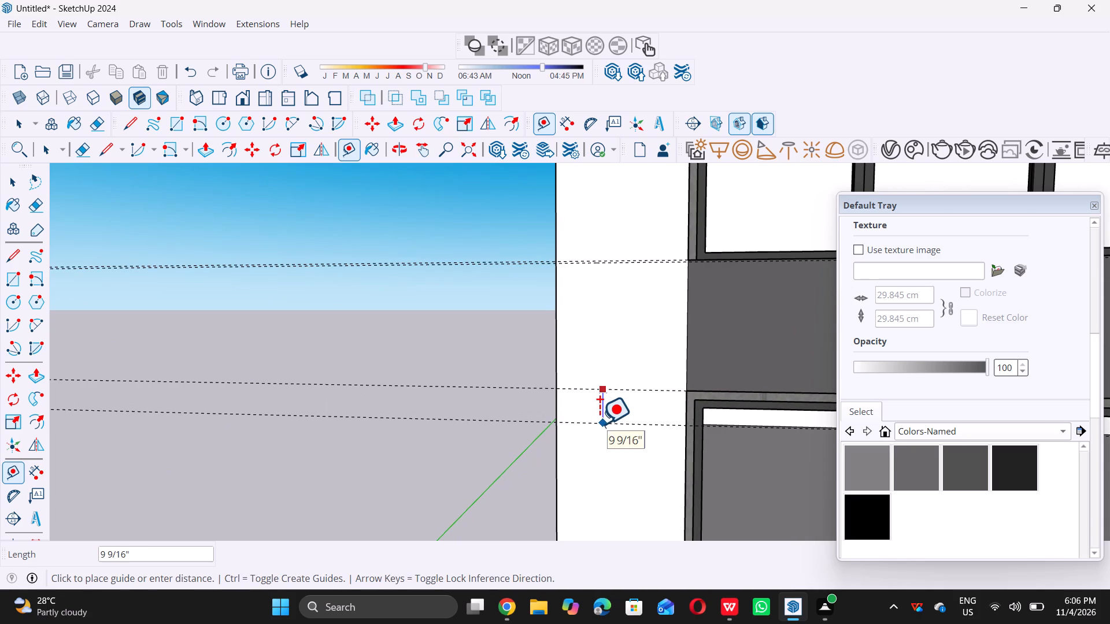
pyautogui.write('0.5')
pyautogui.hotkey('shift', '"')
pyautogui.press('Return')
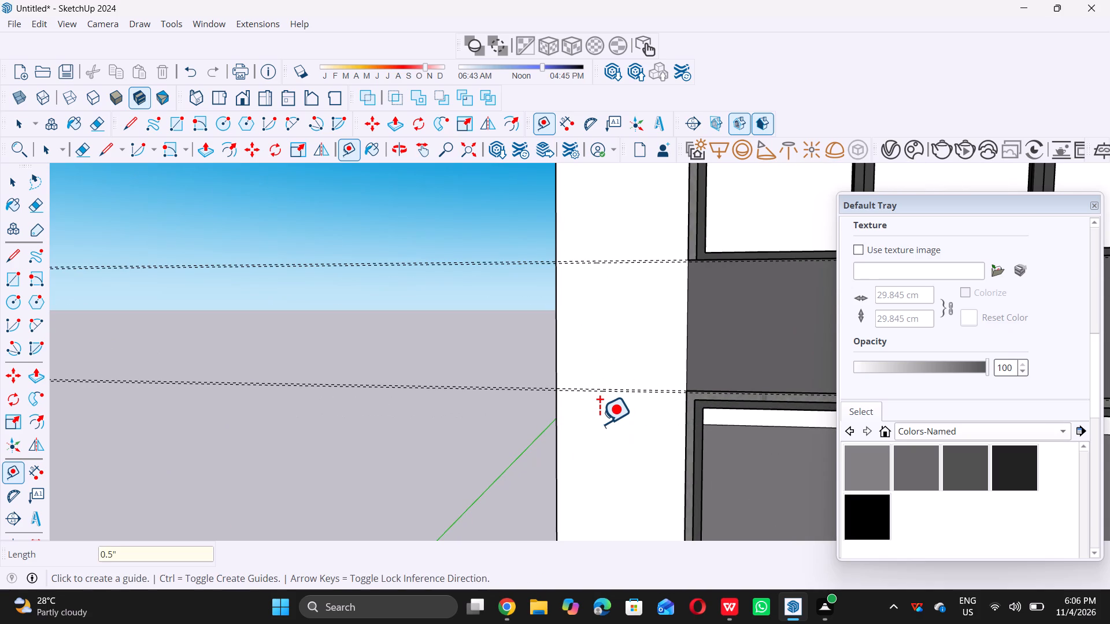
# Add a parallel guide 0.5" below the guide at the upper edge of the middle gray band.
pyautogui.scroll(-5, 562, 367)
pyautogui.scroll(-10, 582, 316)
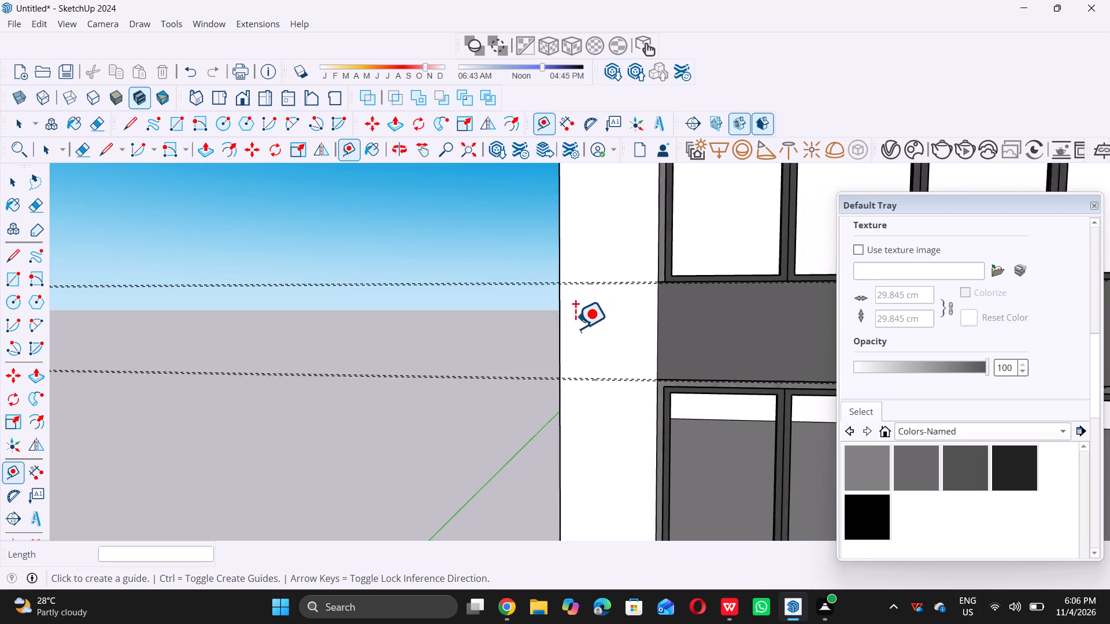
pyautogui.scroll(-17, 575, 328)
pyautogui.scroll(-6, 578, 386)
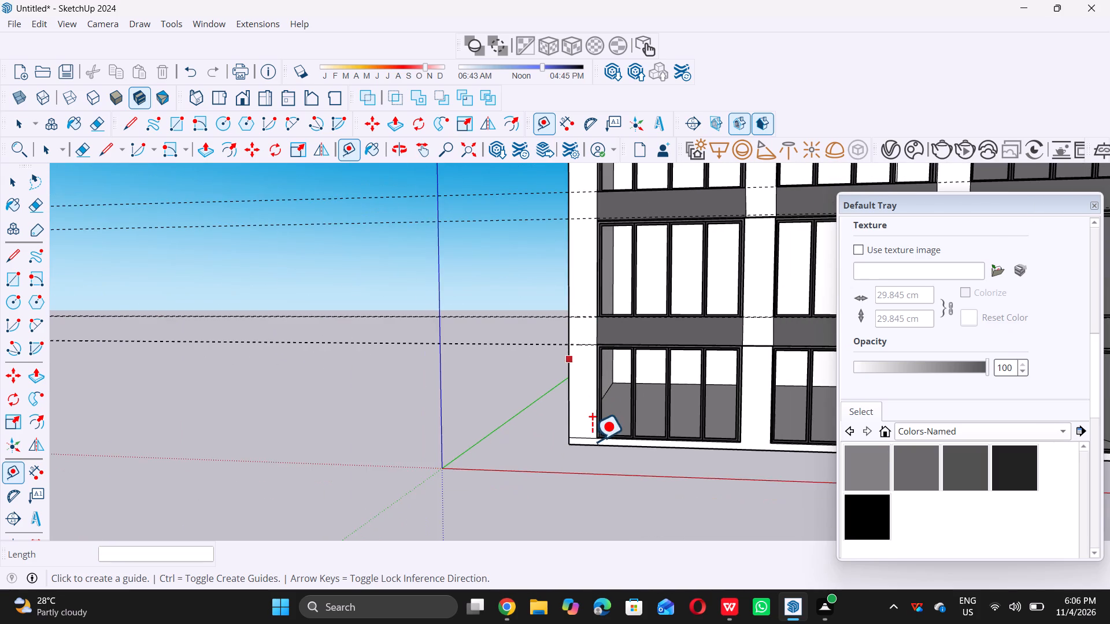
pyautogui.scroll(6, 571, 272)
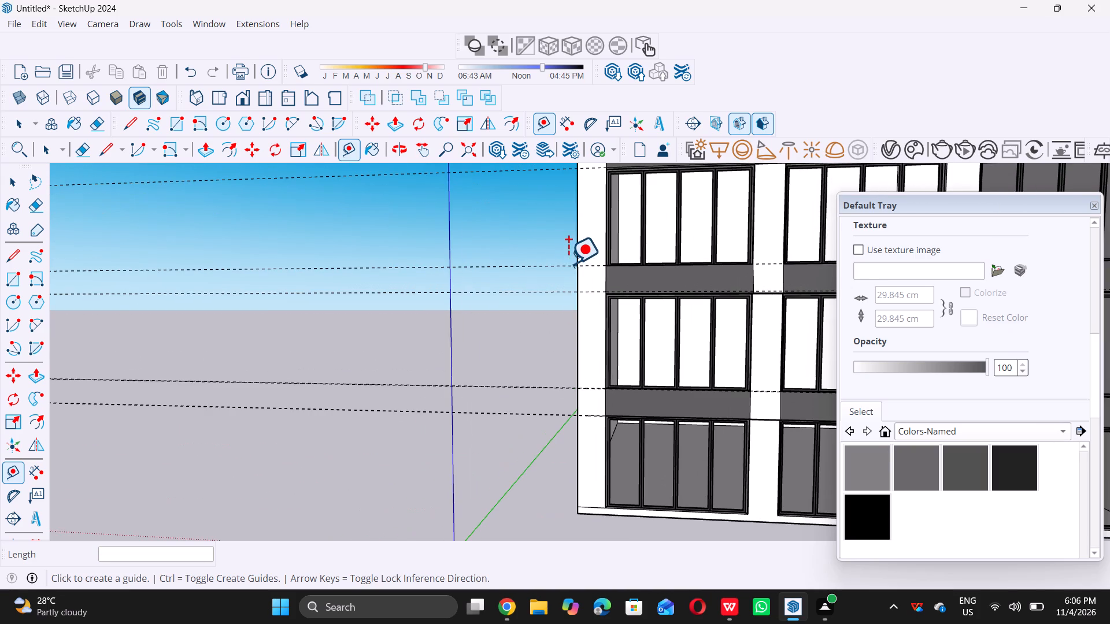
pyautogui.scroll(17, 574, 263)
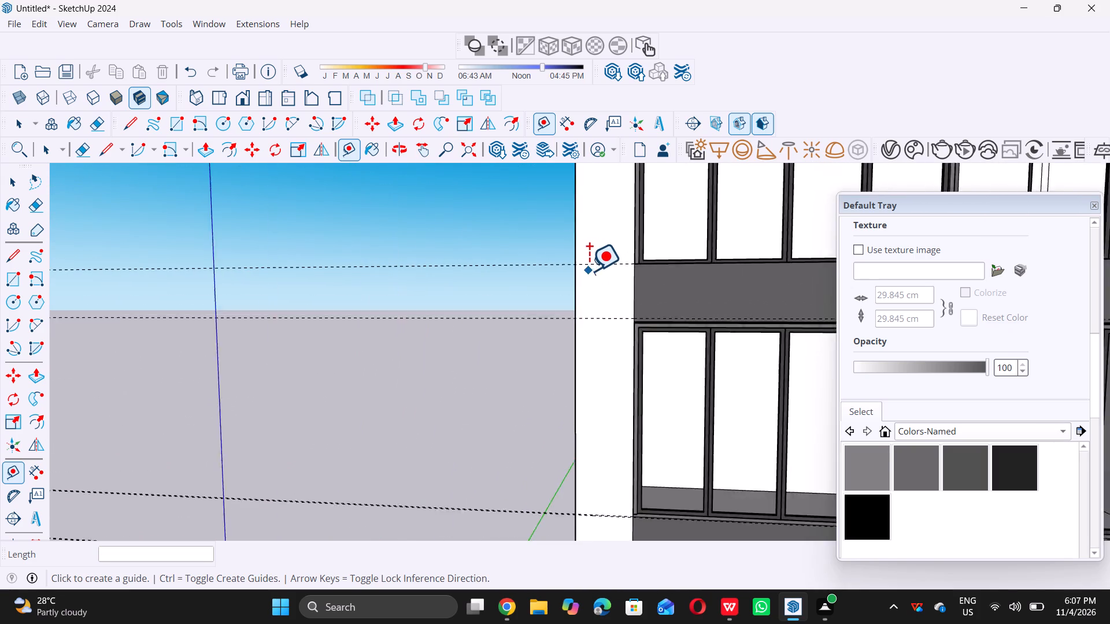
pyautogui.click(591, 261)
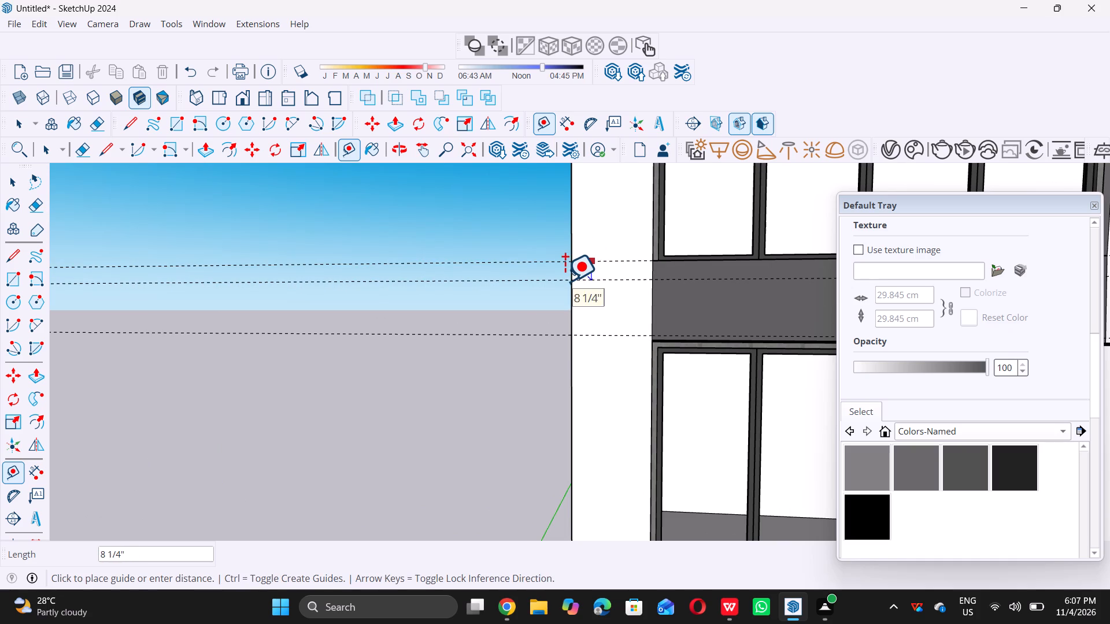
pyautogui.write('0.')
pyautogui.press('5')
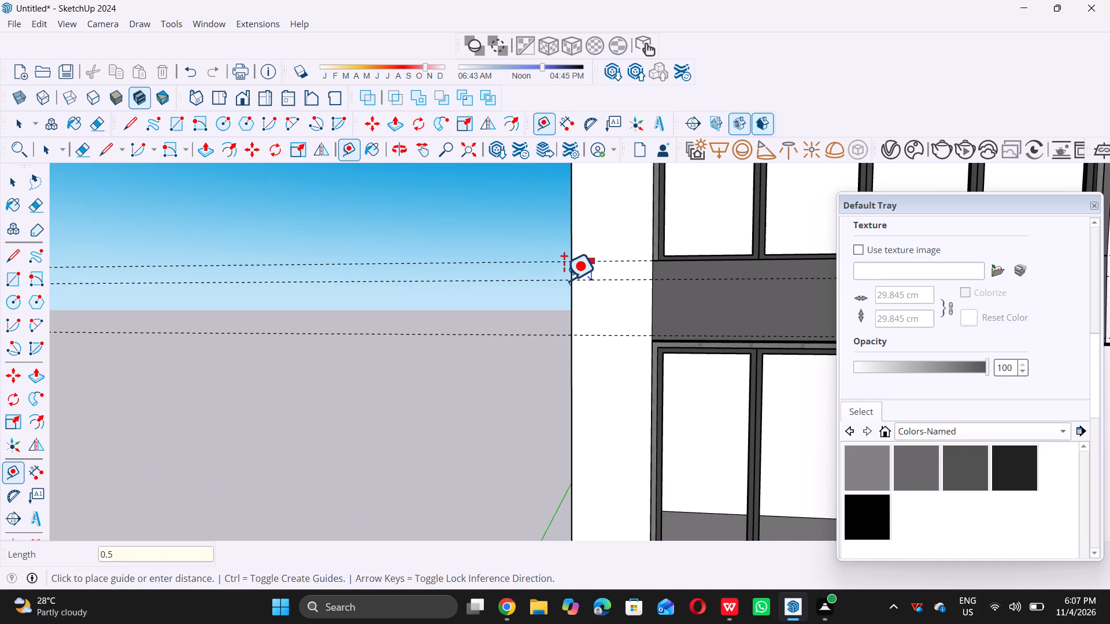
pyautogui.hotkey('shift', '"')
pyautogui.press('Return')
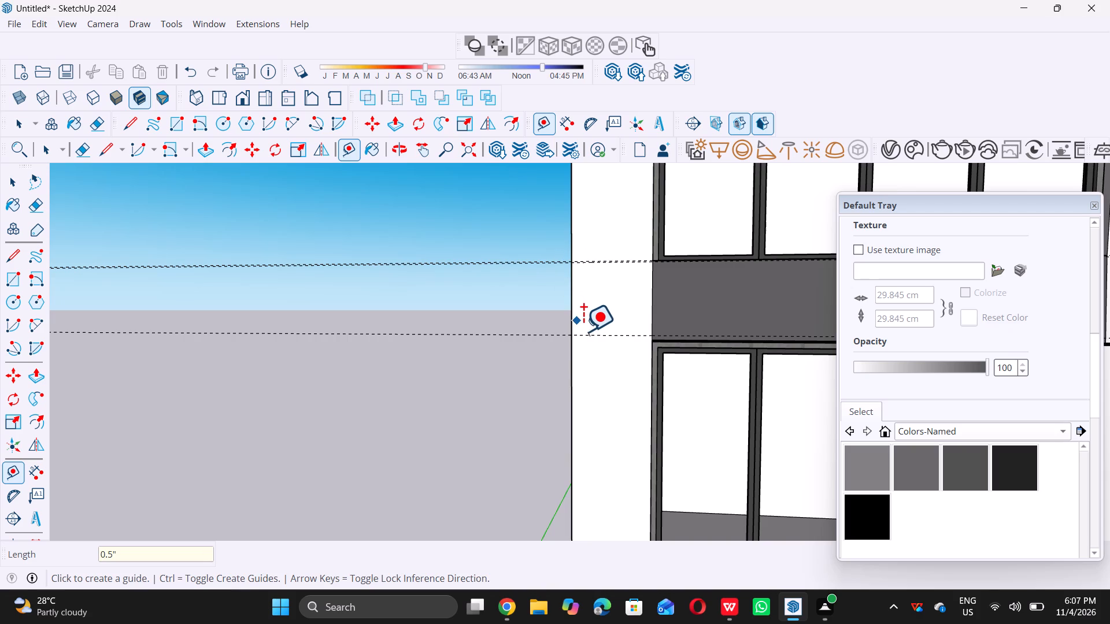
# Add a parallel guide 0.5" below the guide at the lower edge of the middle gray band.
pyautogui.click(584, 340)
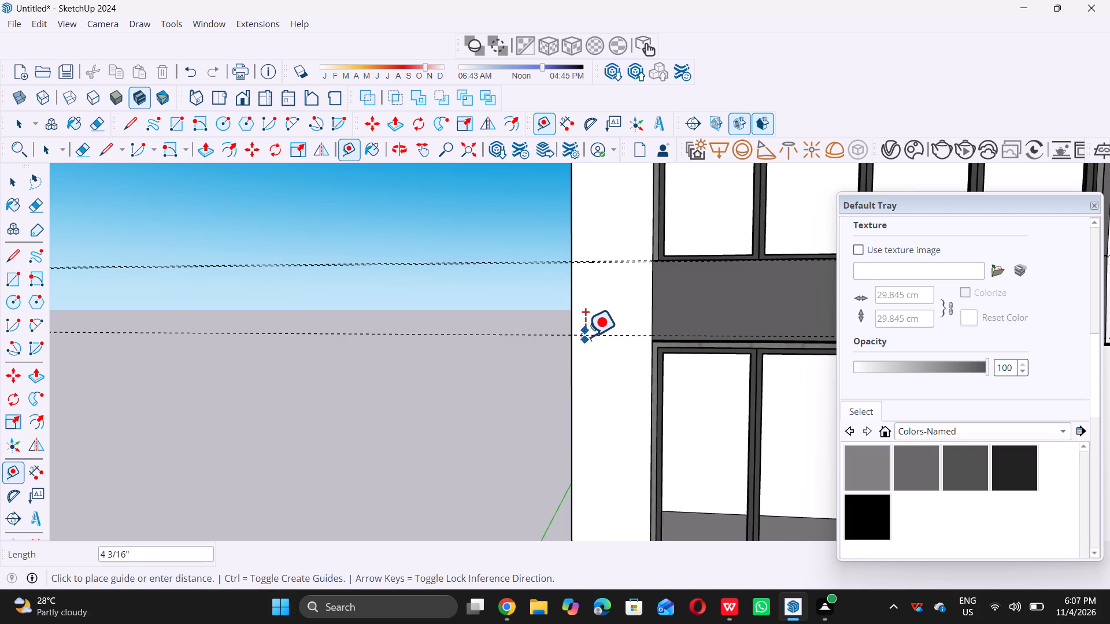
pyautogui.press('space')
pyautogui.press('t')
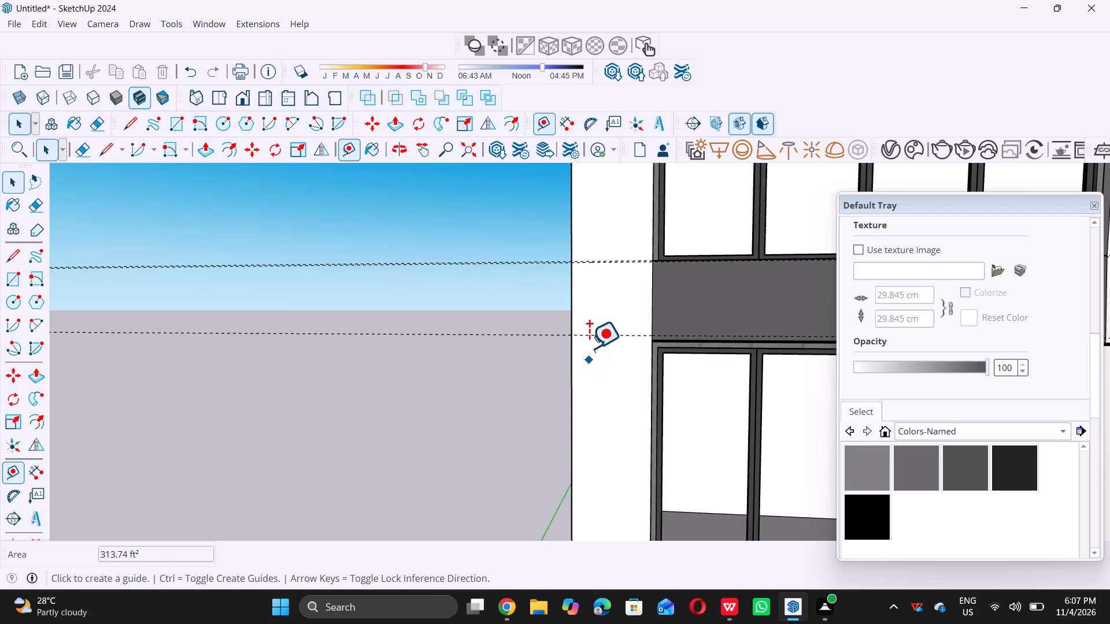
pyautogui.click(587, 332)
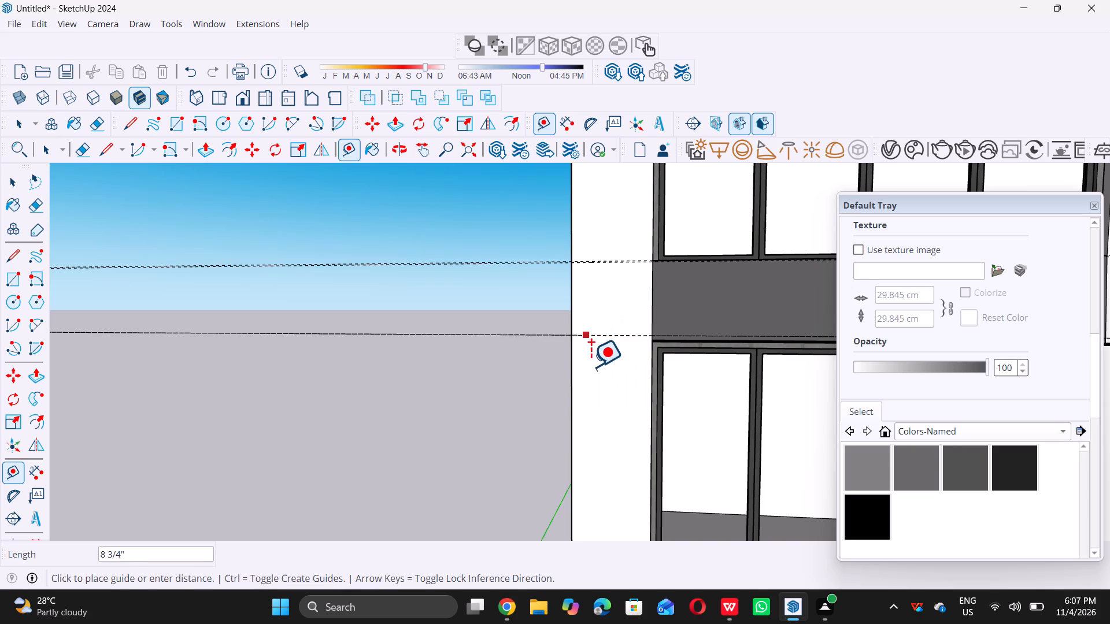
pyautogui.write('0.')
pyautogui.press('5')
pyautogui.hotkey('shift', '"')
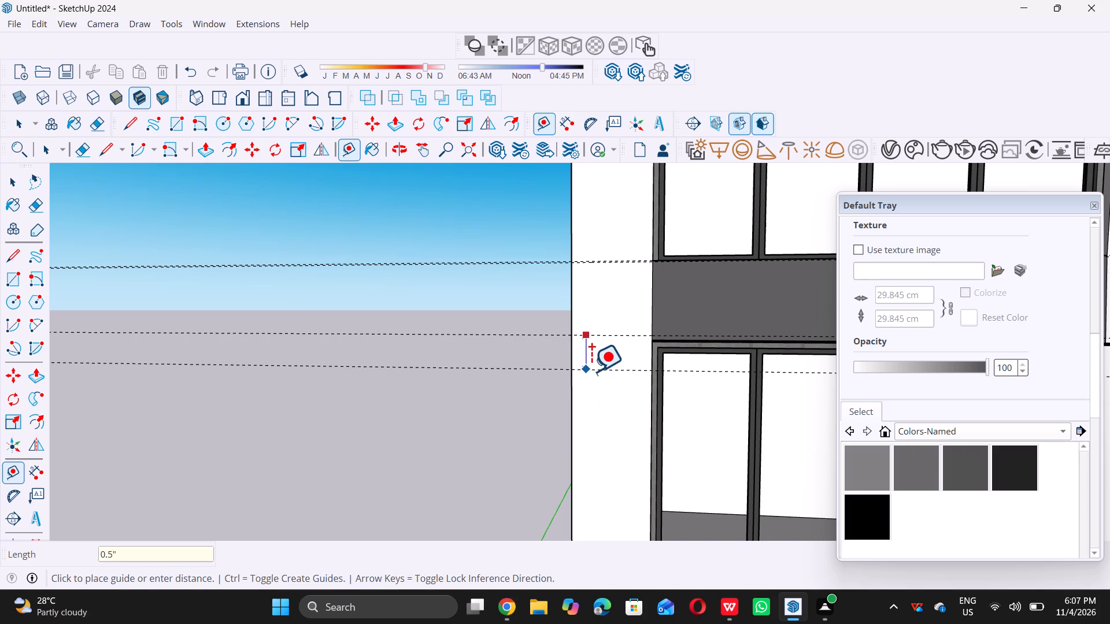
pyautogui.press('Return')
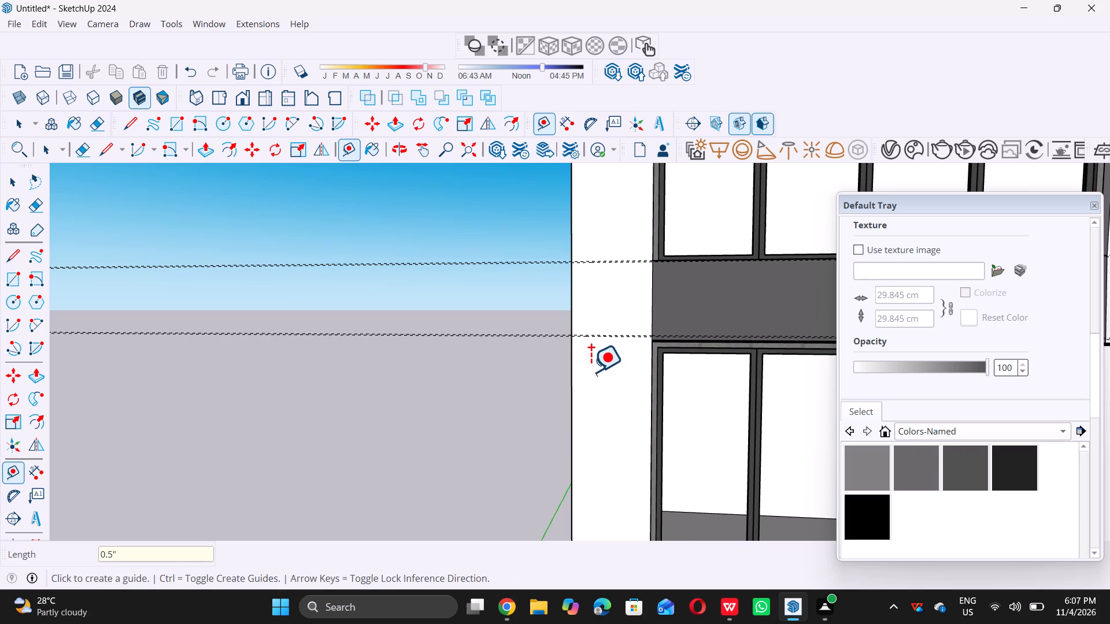
# Add a parallel guide 0.5" below the guide at the upper edge of the highest gray band.
pyautogui.scroll(-20, 587, 381)
pyautogui.scroll(-4, 587, 381)
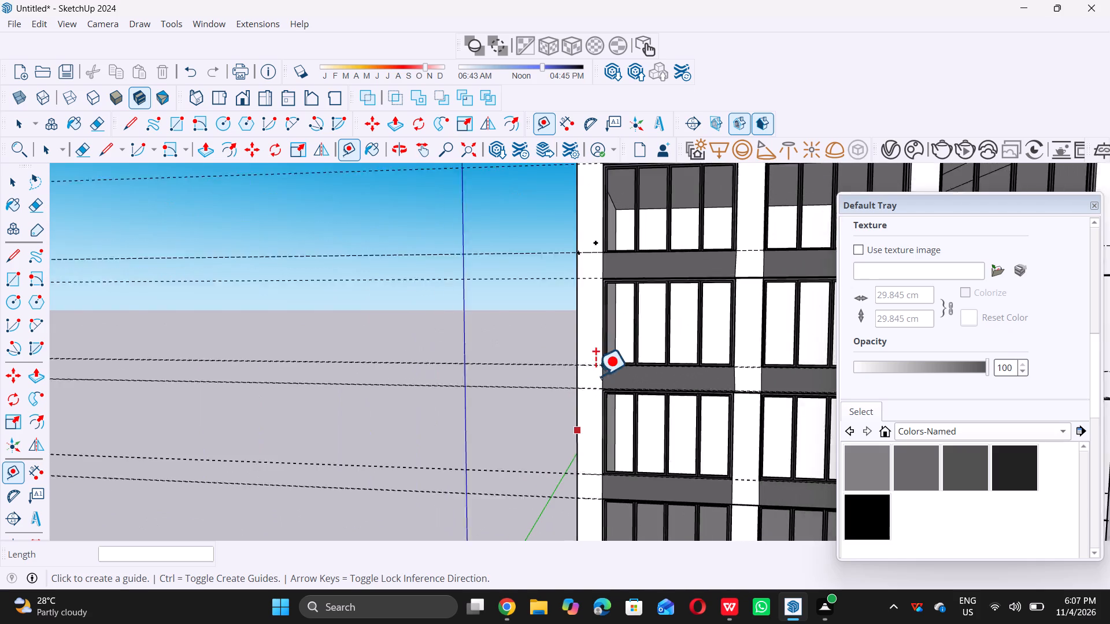
pyautogui.scroll(5, 581, 294)
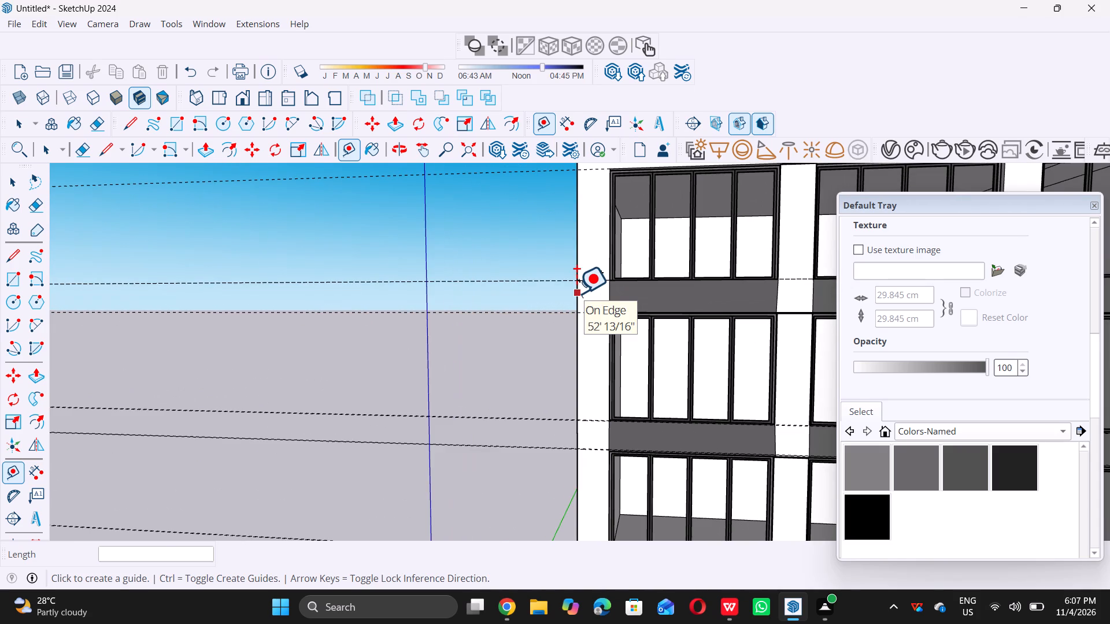
pyautogui.scroll(6, 576, 294)
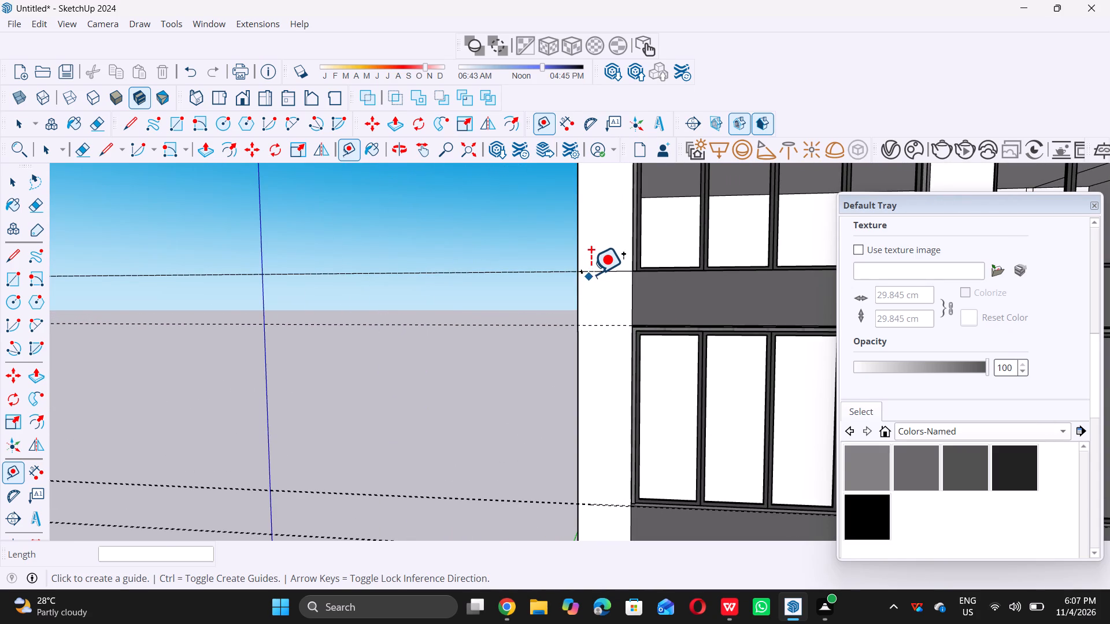
pyautogui.click(590, 273)
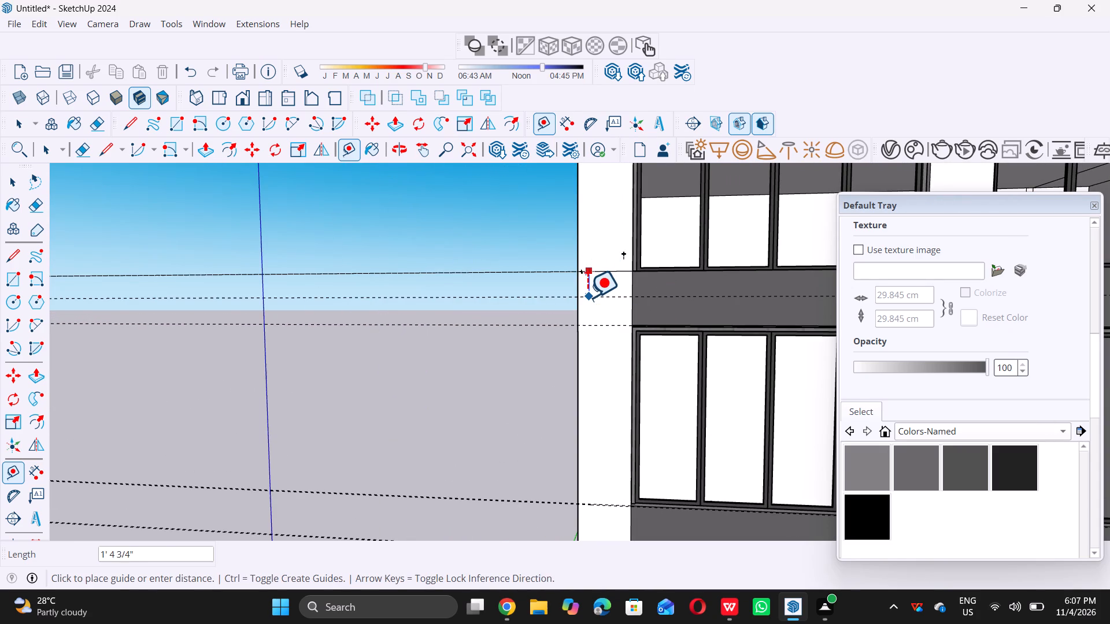
pyautogui.write('0.')
pyautogui.press('5')
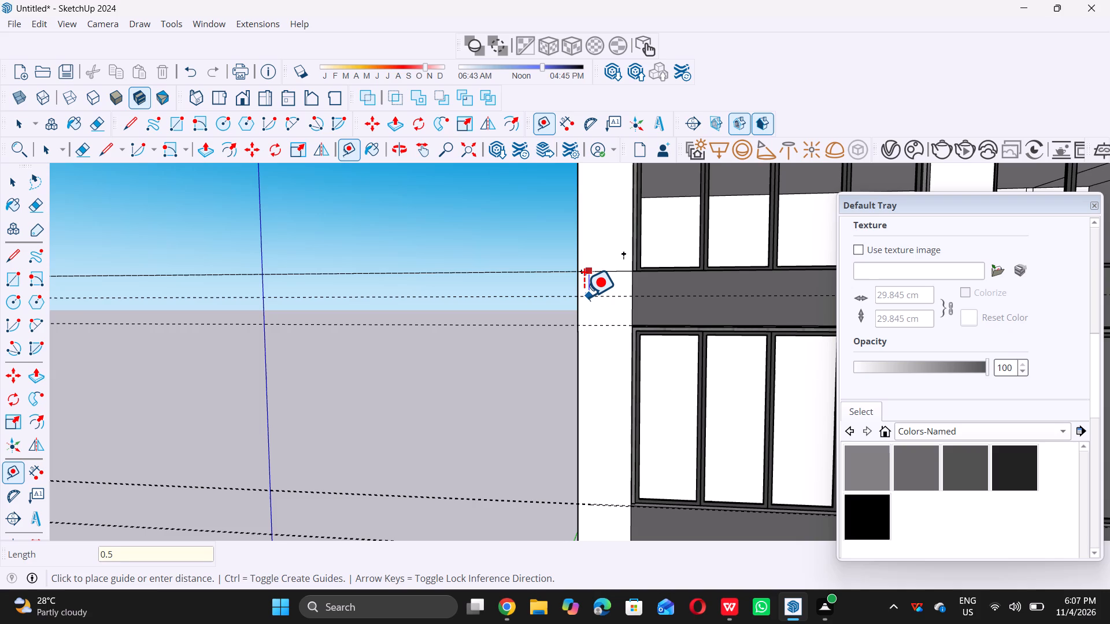
pyautogui.hotkey('shift', '"')
pyautogui.press('Return')
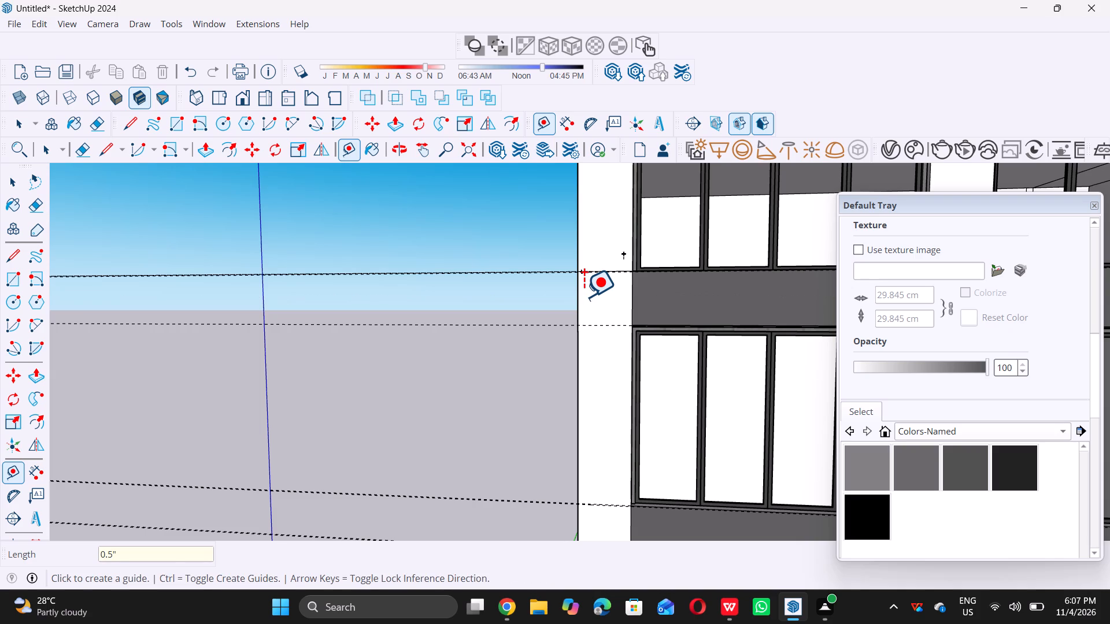
# Add a parallel guide 0.5" above the guide at the lower edge of the highest gray band.
pyautogui.scroll(6, 584, 315)
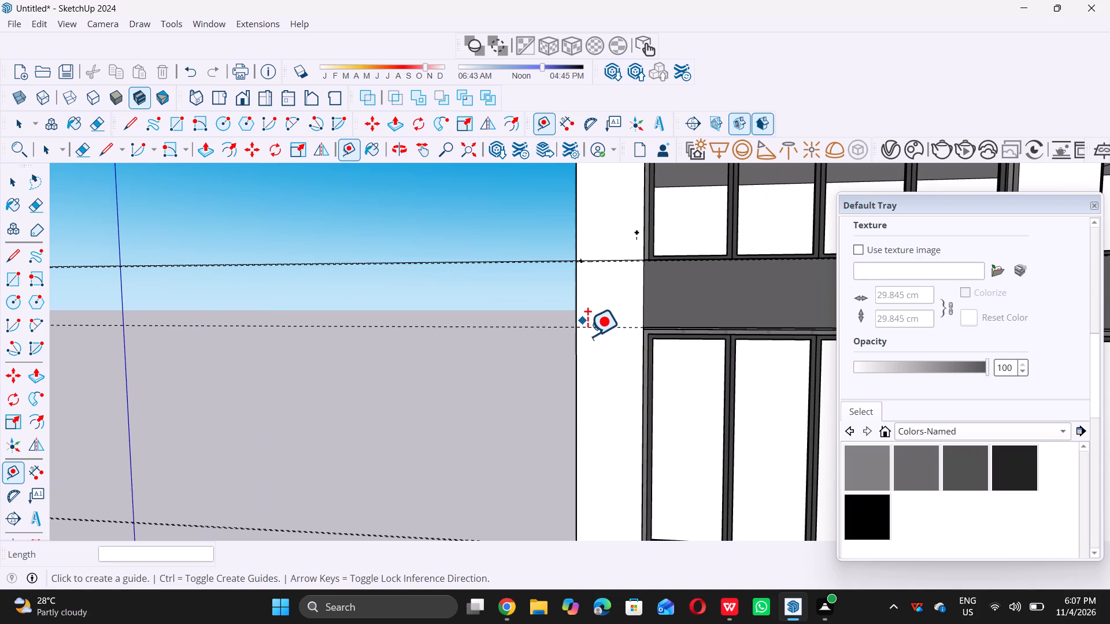
pyautogui.click(595, 330)
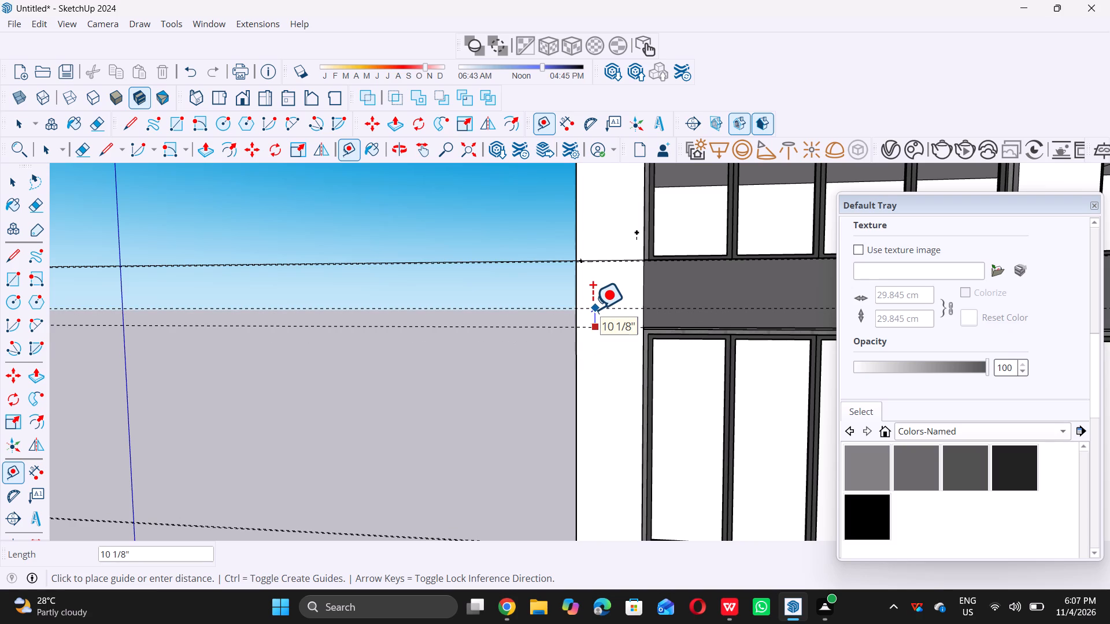
pyautogui.write('0.')
pyautogui.press('5')
pyautogui.press("'")
pyautogui.press('BackSpace')
pyautogui.hotkey('shift', '"')
pyautogui.press('Return')
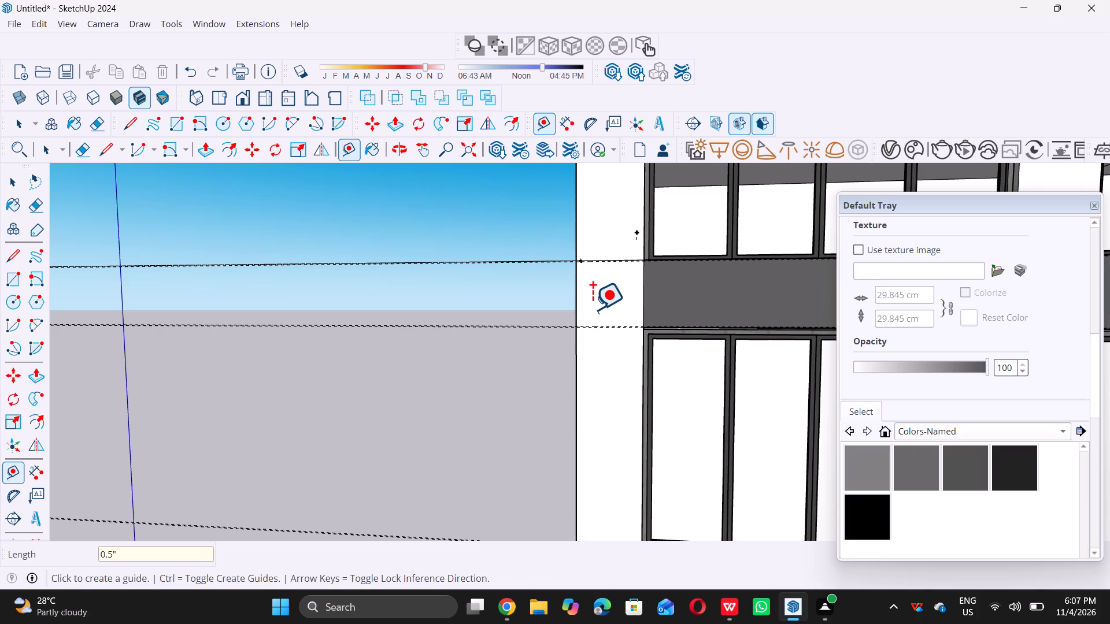
# Add a parallel guide 0.5" above the guide along the top of the uppermost window row below the terrace.
pyautogui.scroll(-15, 587, 306)
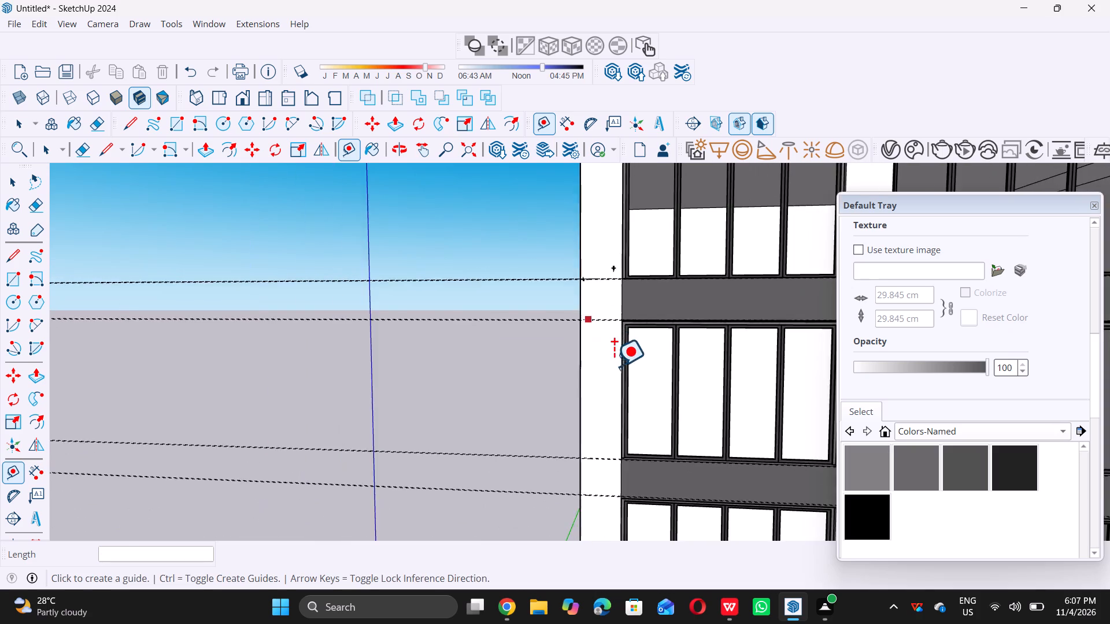
pyautogui.scroll(-10, 614, 366)
pyautogui.scroll(7, 606, 284)
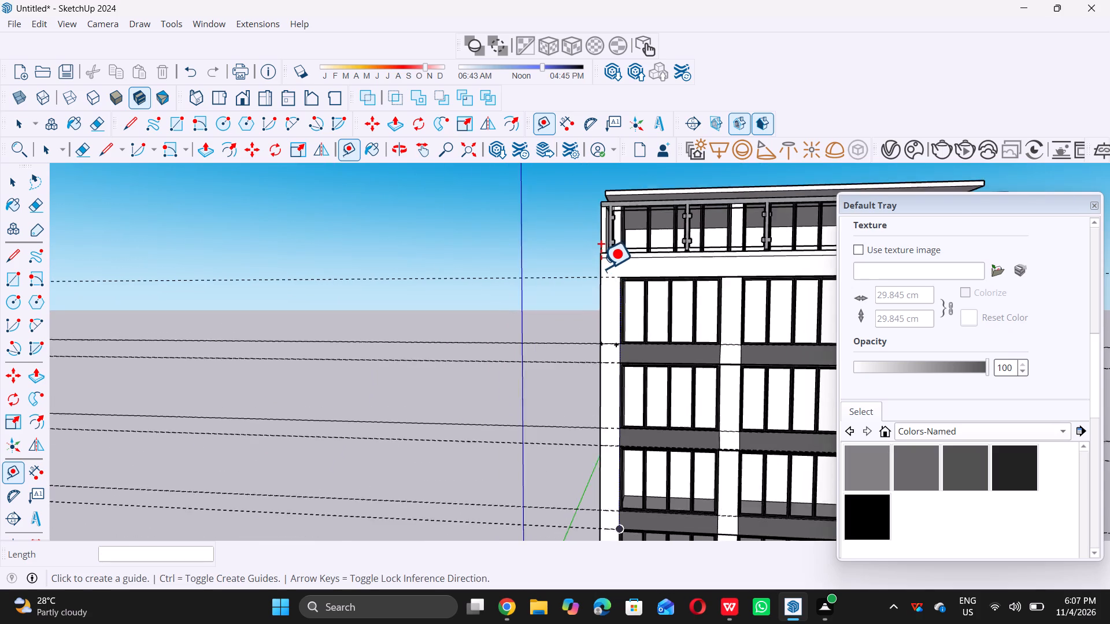
pyautogui.scroll(13, 601, 268)
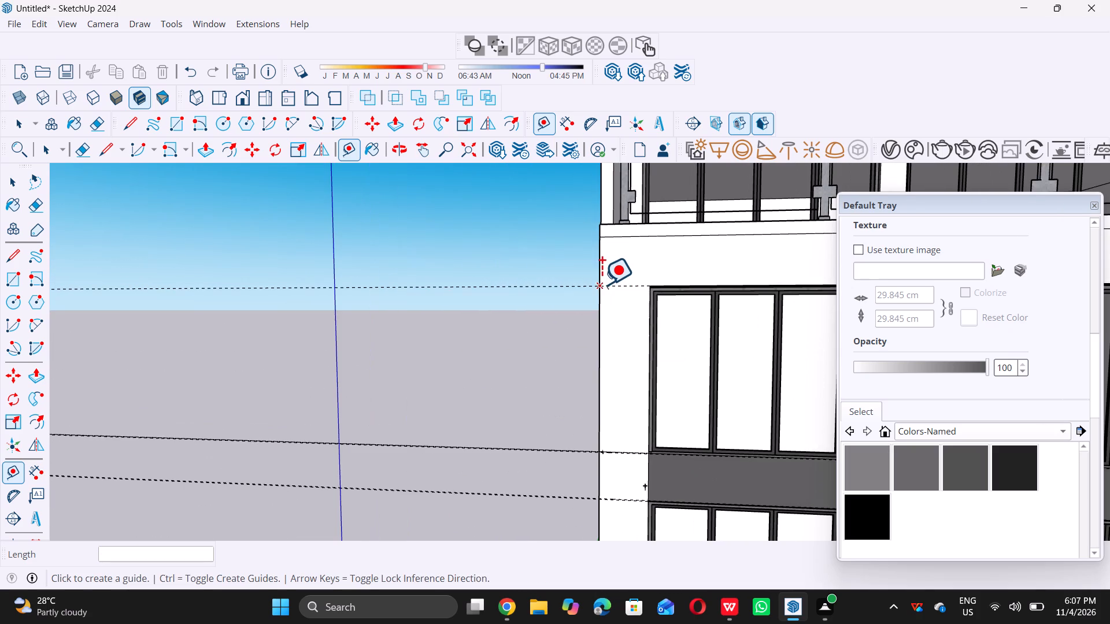
pyautogui.click(613, 285)
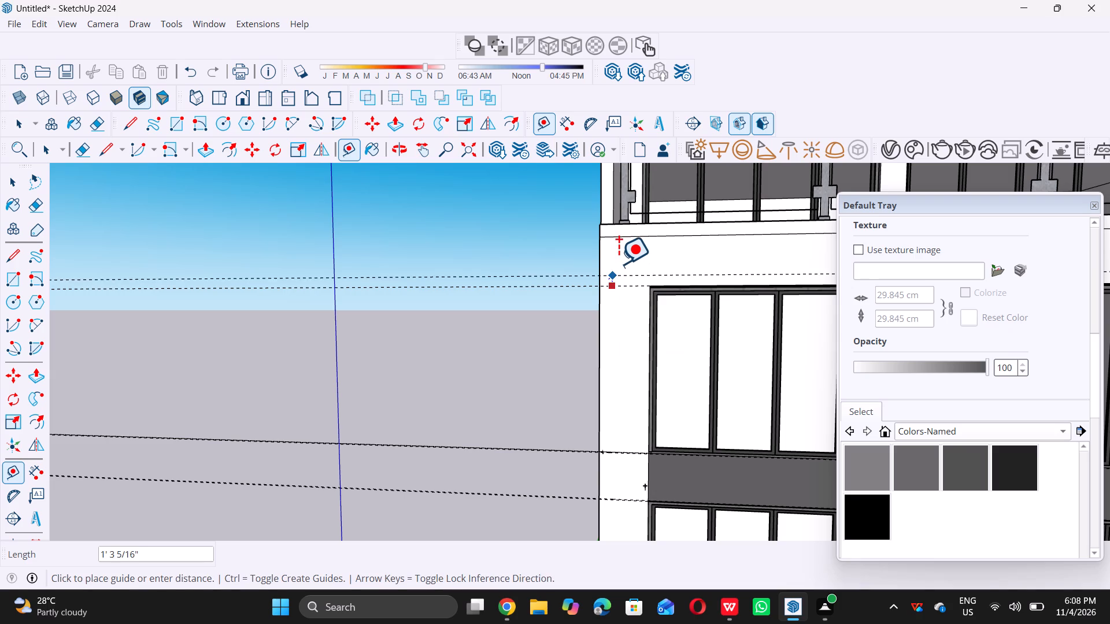
pyautogui.write('0.5')
pyautogui.hotkey('shift', '"')
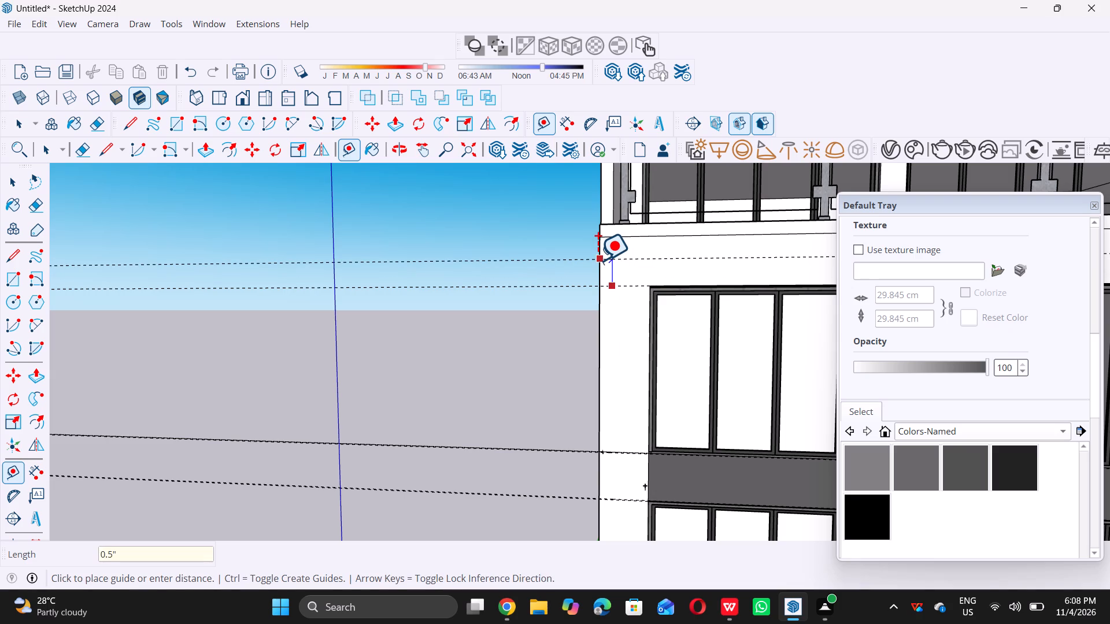
pyautogui.press('Return')
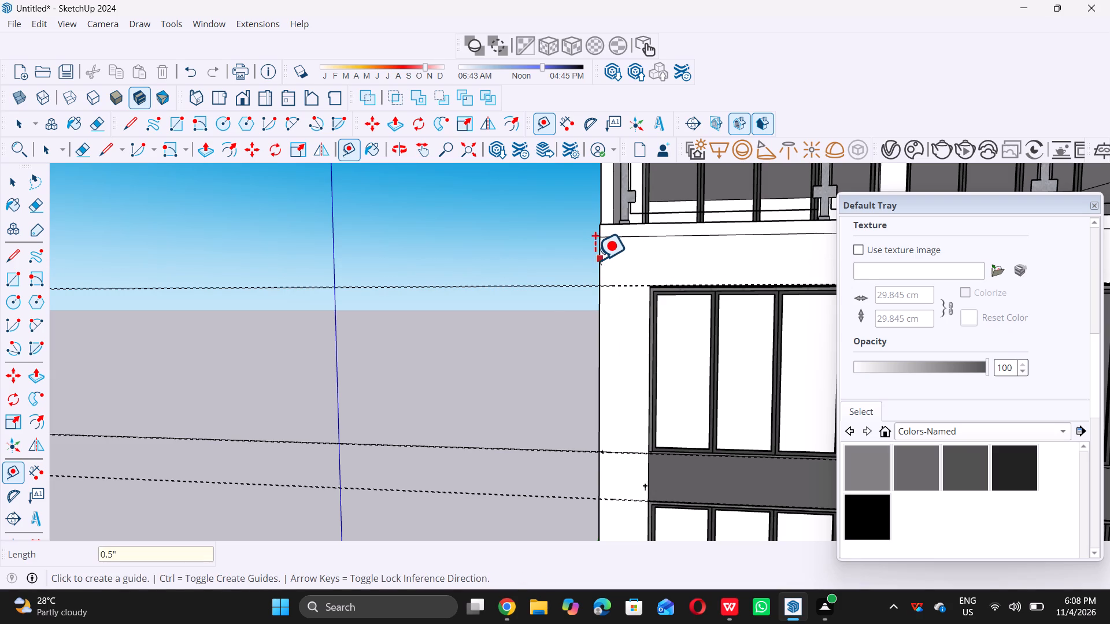
pyautogui.press('space')
# Draw a 1/2" by 3' rectangle across the corner pier between the paired guides at the top of the uppermost windows below the terrace.
pyautogui.scroll(-20, 536, 297)
pyautogui.scroll(-1, 536, 297)
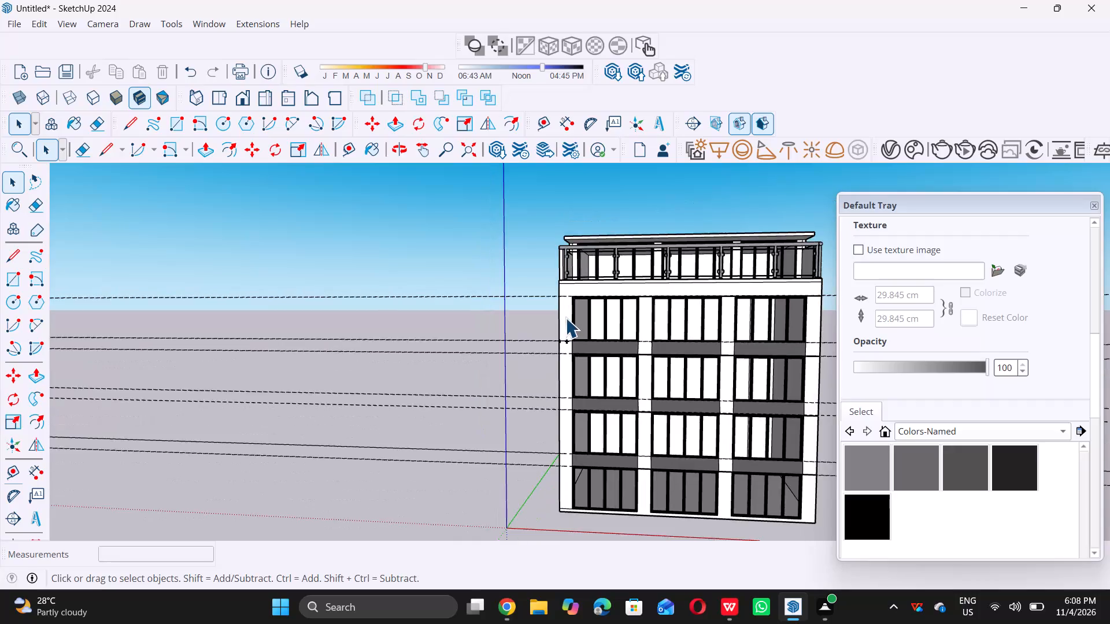
pyautogui.middleClick(545, 328)
pyautogui.moveTo(545, 326); pyautogui.dragTo(568, 331, button='middle')
pyautogui.middleClick(568, 331)
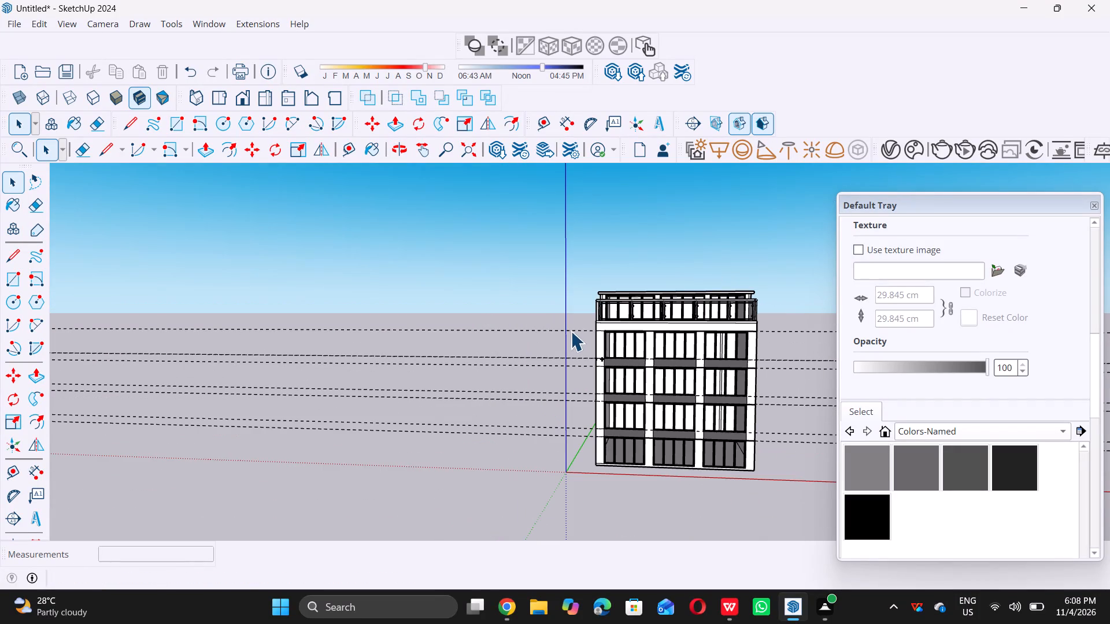
pyautogui.scroll(13, 582, 332)
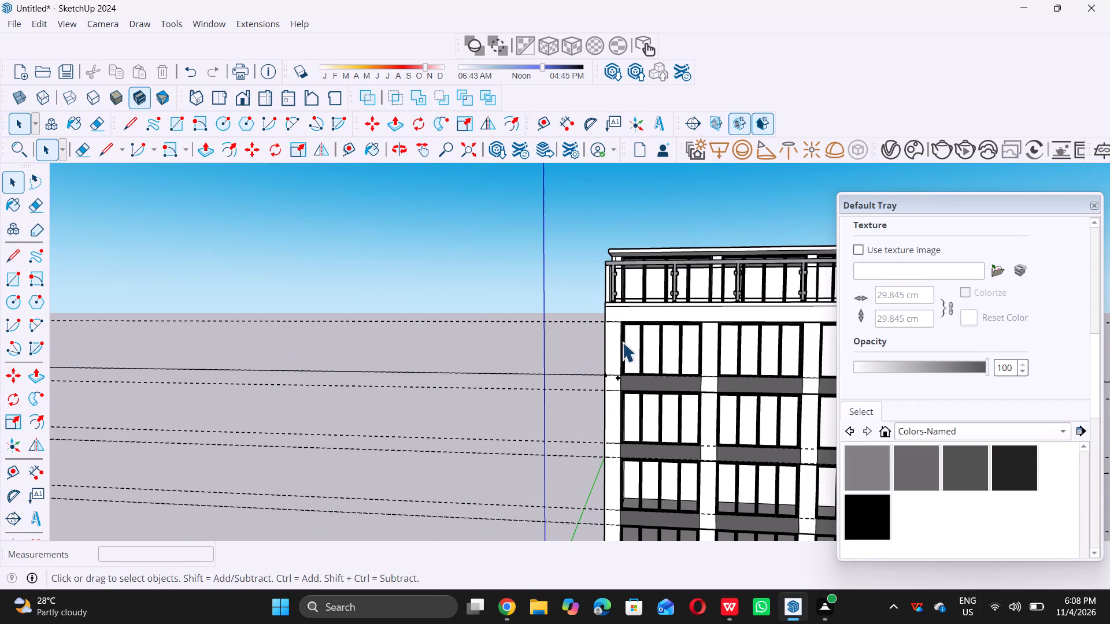
pyautogui.scroll(19, 603, 299)
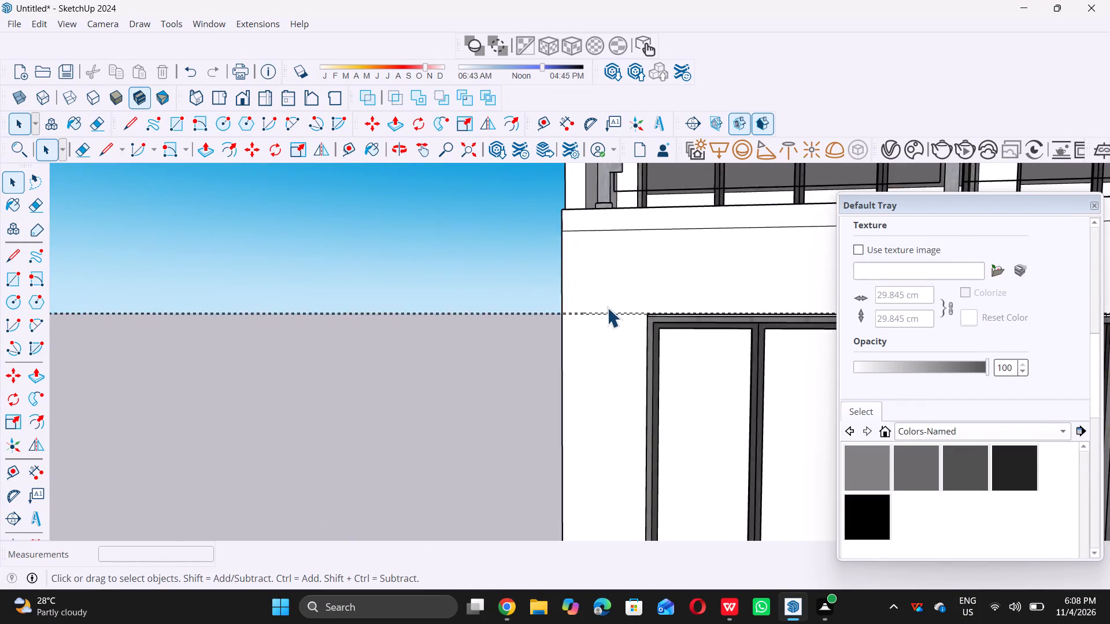
pyautogui.scroll(6, 605, 321)
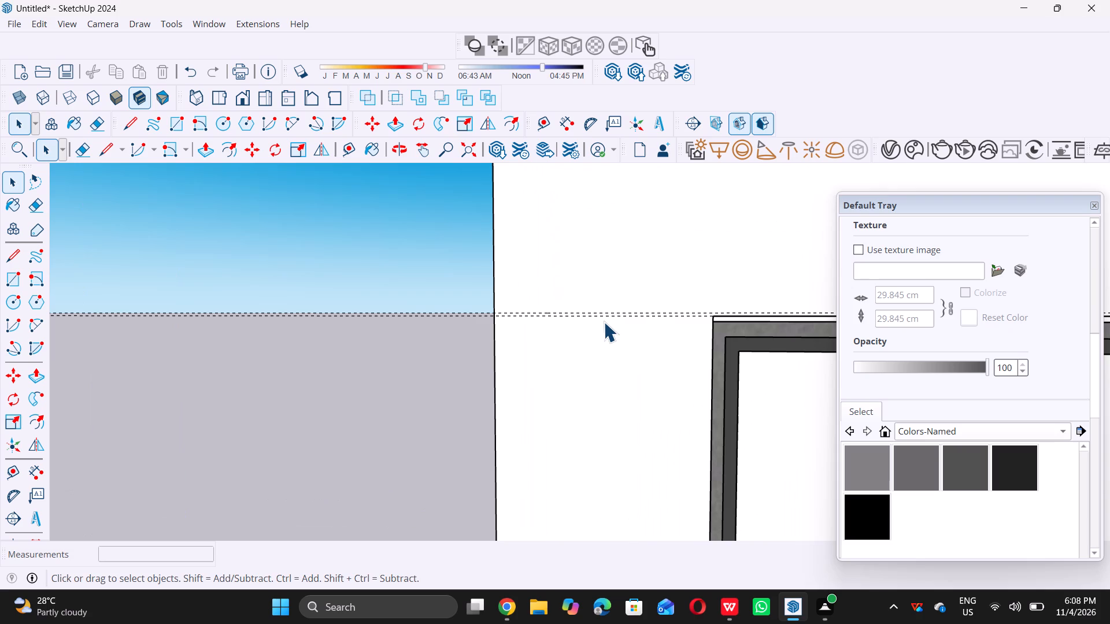
pyautogui.press('r')
pyautogui.scroll(5, 508, 315)
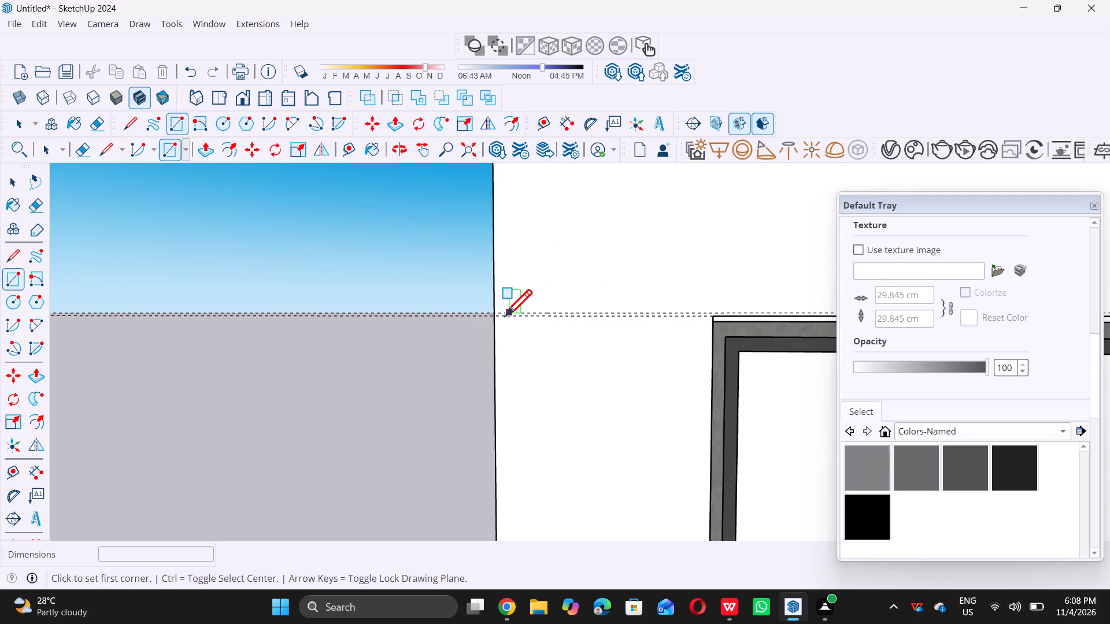
pyautogui.scroll(9, 505, 315)
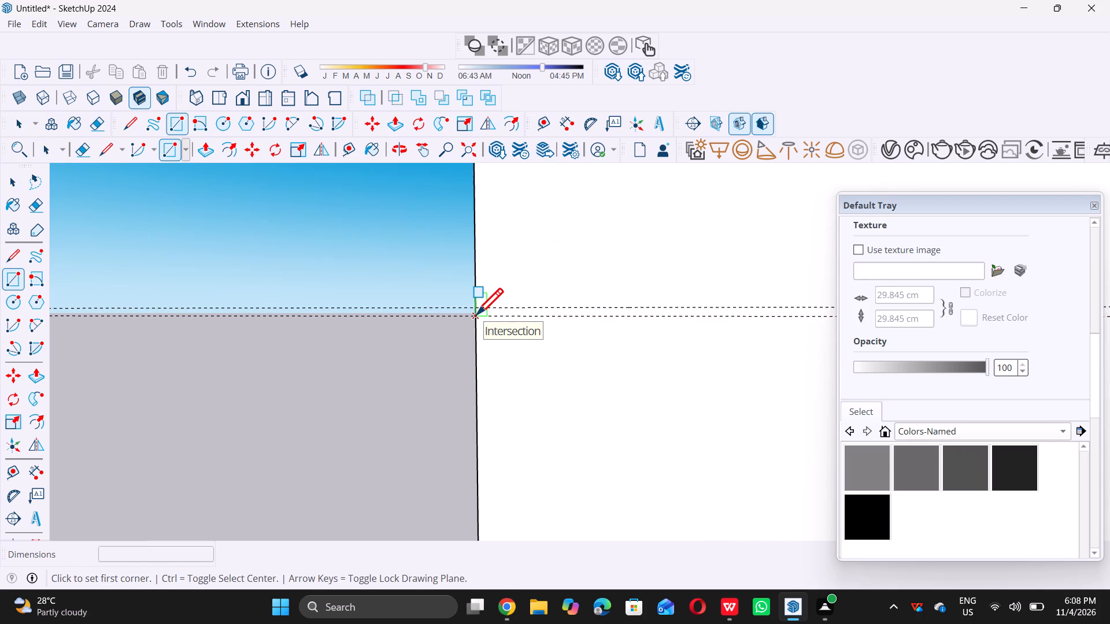
pyautogui.click(476, 314)
pyautogui.scroll(-20, 475, 315)
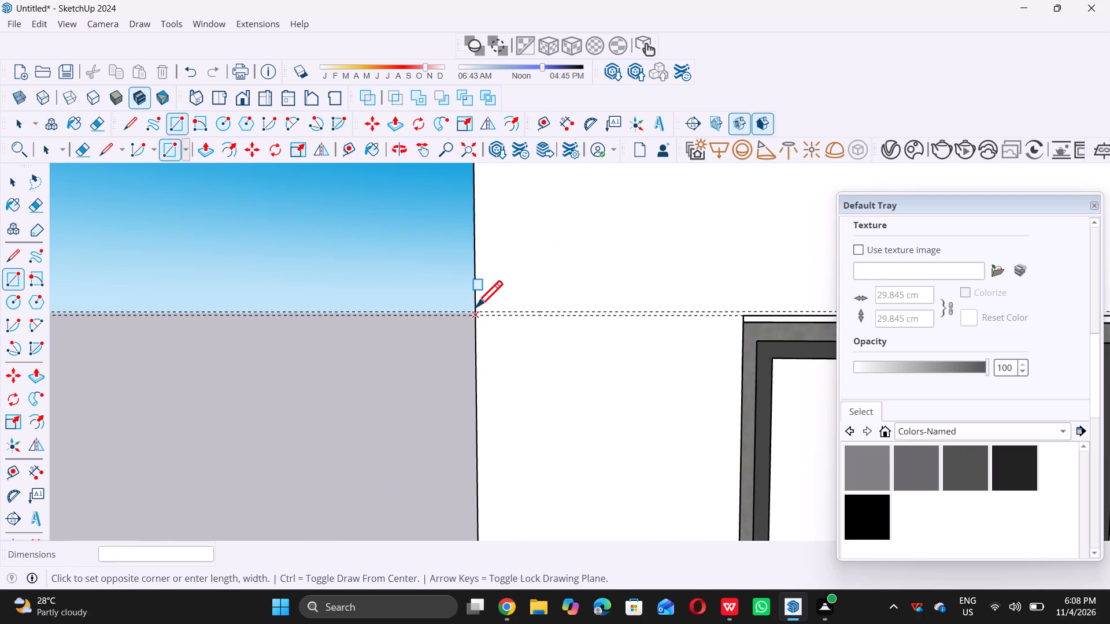
pyautogui.scroll(-2, 476, 307)
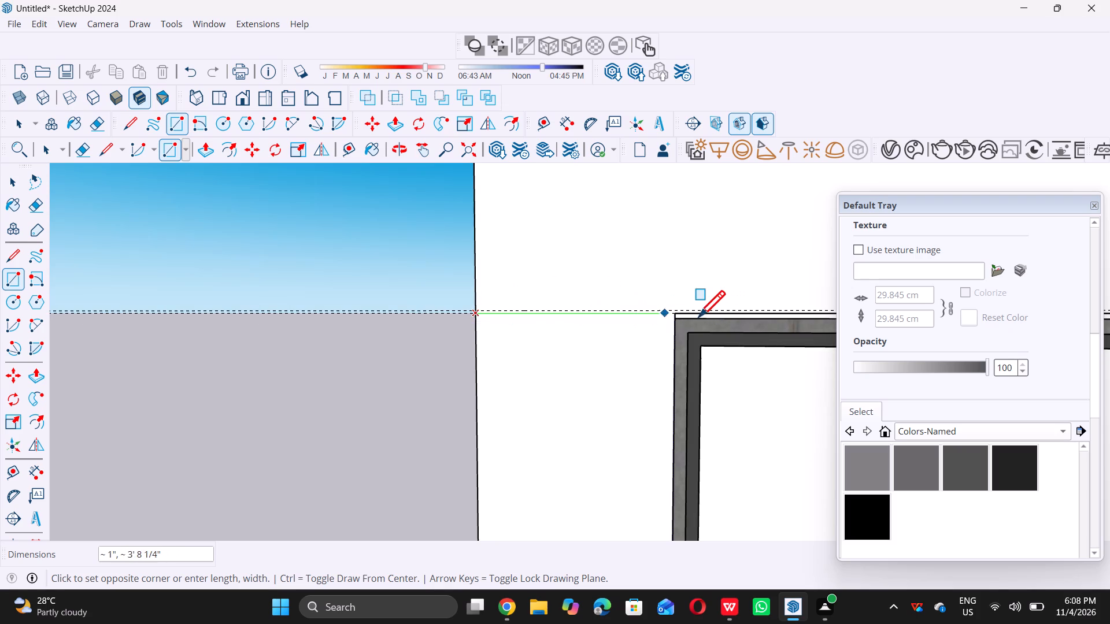
pyautogui.scroll(10, 676, 306)
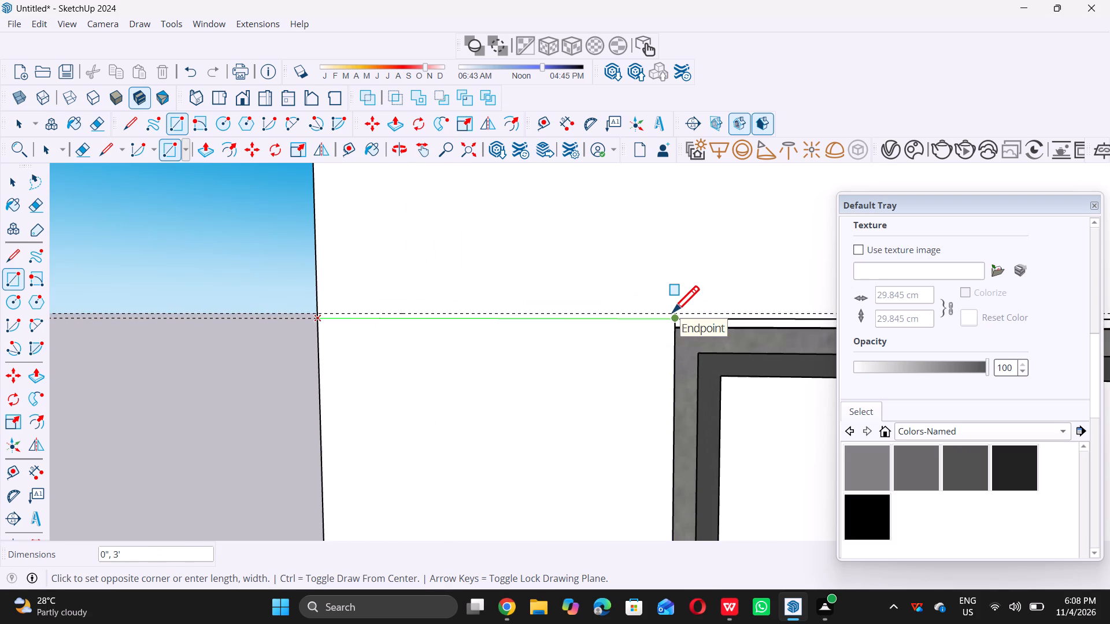
pyautogui.scroll(5, 674, 313)
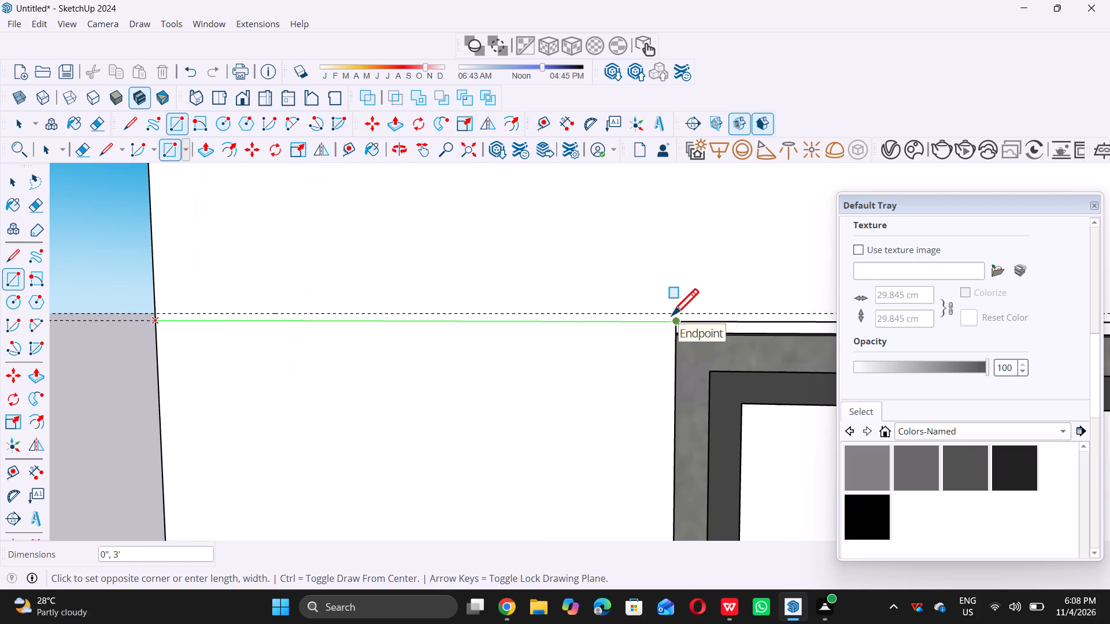
pyautogui.doubleClick(675, 313)
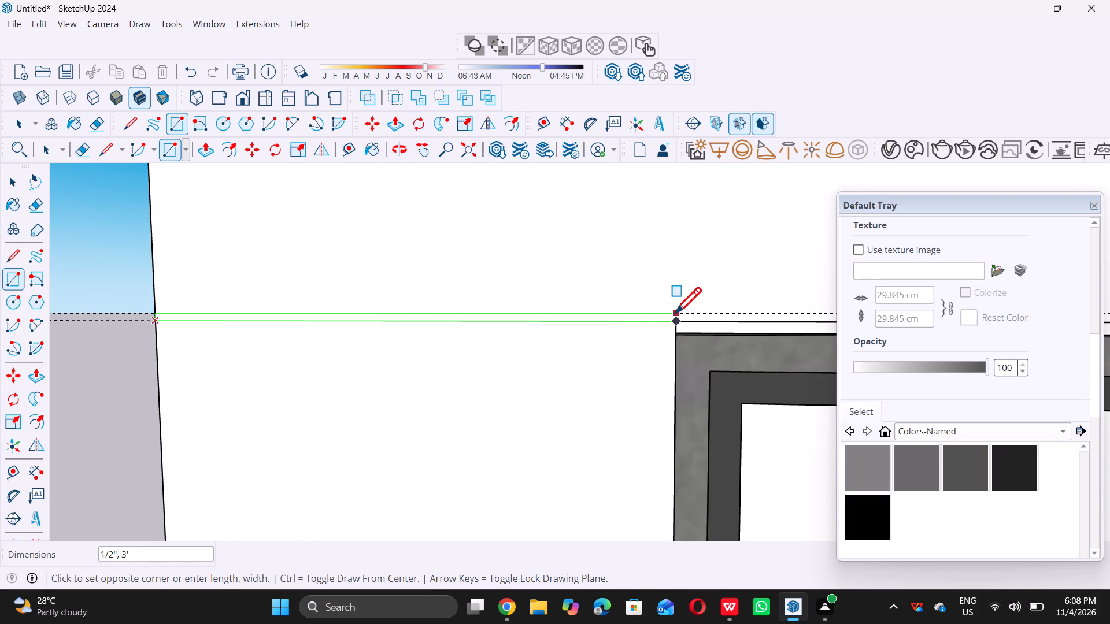
# Draw a 1/2" by 3' rectangle across the corner pier between the paired guides at the upper edge of the highest gray band.
pyautogui.scroll(-10, 532, 305)
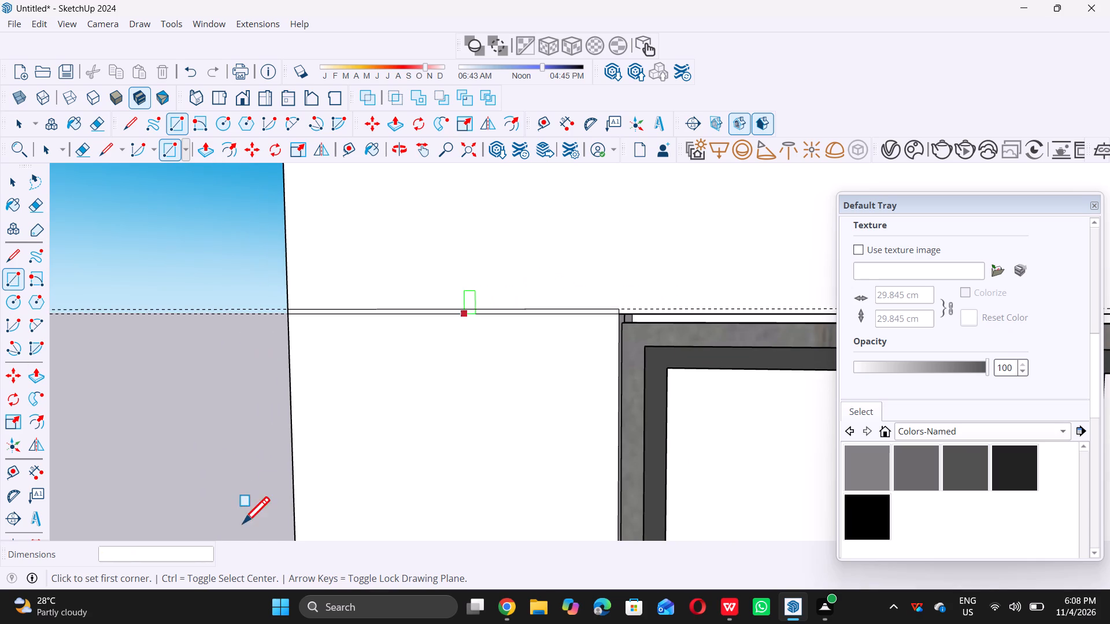
pyautogui.scroll(-20, 351, 445)
pyautogui.scroll(-1, 351, 445)
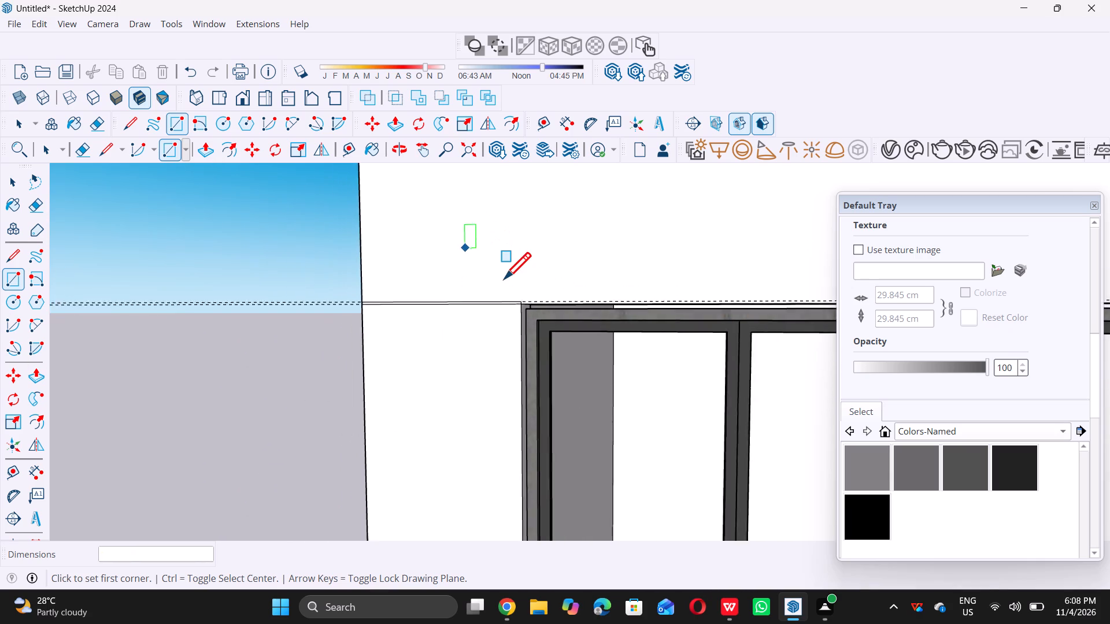
pyautogui.scroll(-18, 504, 278)
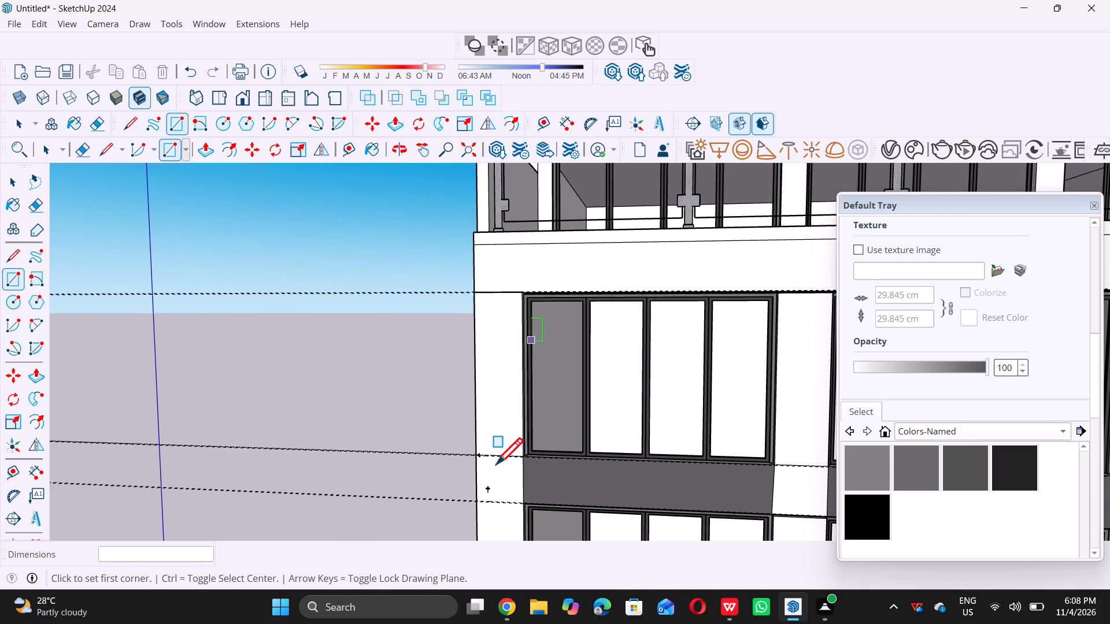
pyautogui.moveTo(497, 476); pyautogui.dragTo(507, 417, button='middle')
pyautogui.scroll(-5, 507, 417)
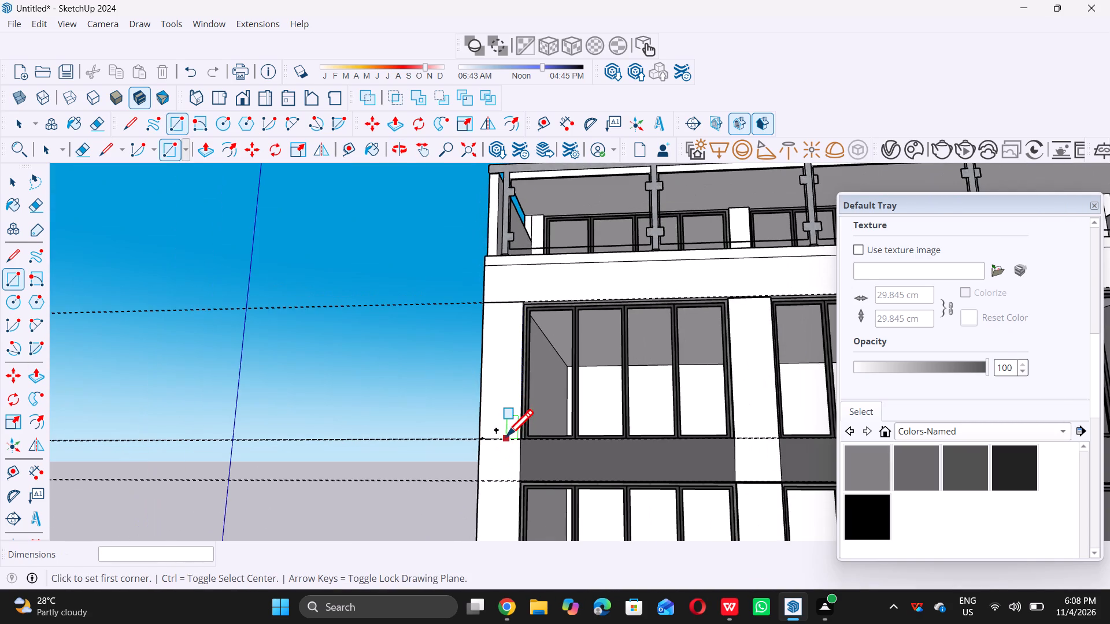
pyautogui.scroll(16, 502, 445)
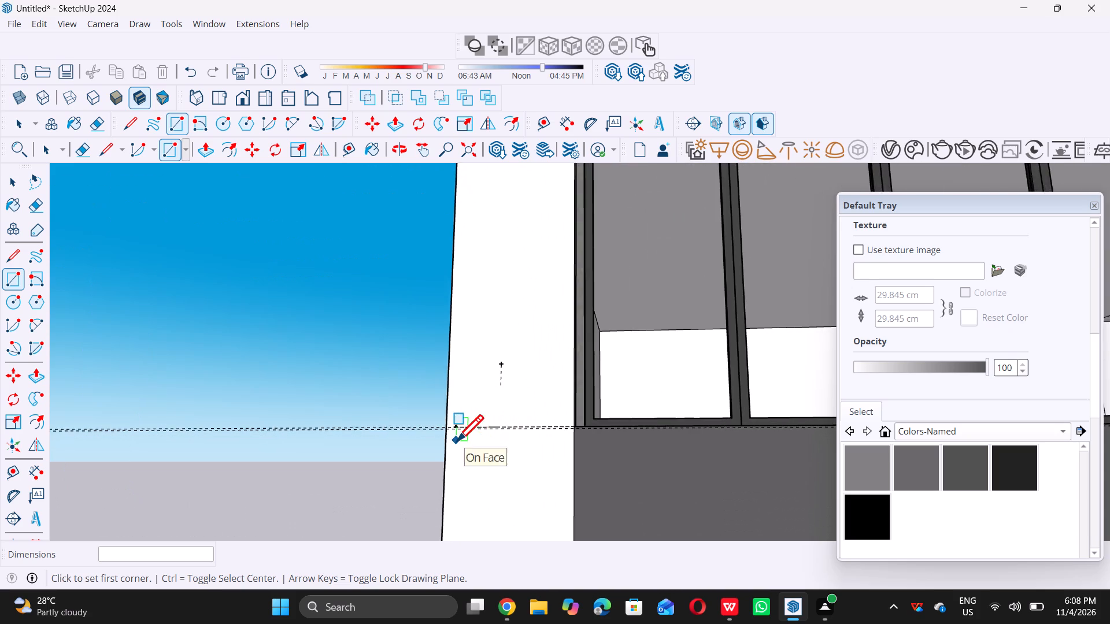
pyautogui.scroll(20, 457, 441)
pyautogui.scroll(5, 443, 417)
pyautogui.click(442, 418)
pyautogui.scroll(-6, 442, 418)
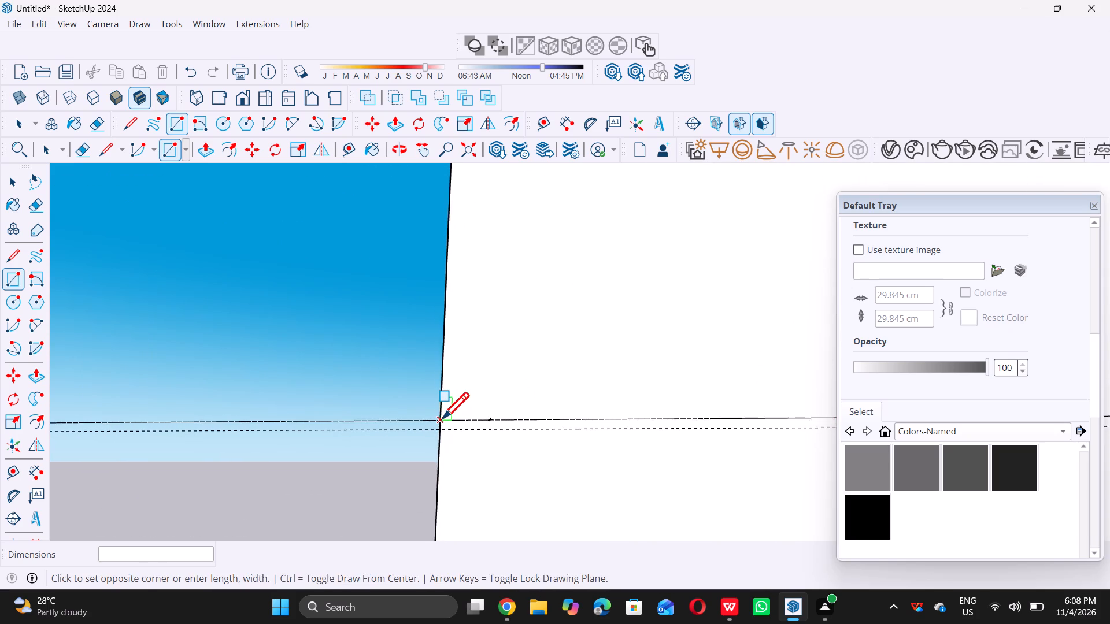
pyautogui.scroll(-7, 442, 418)
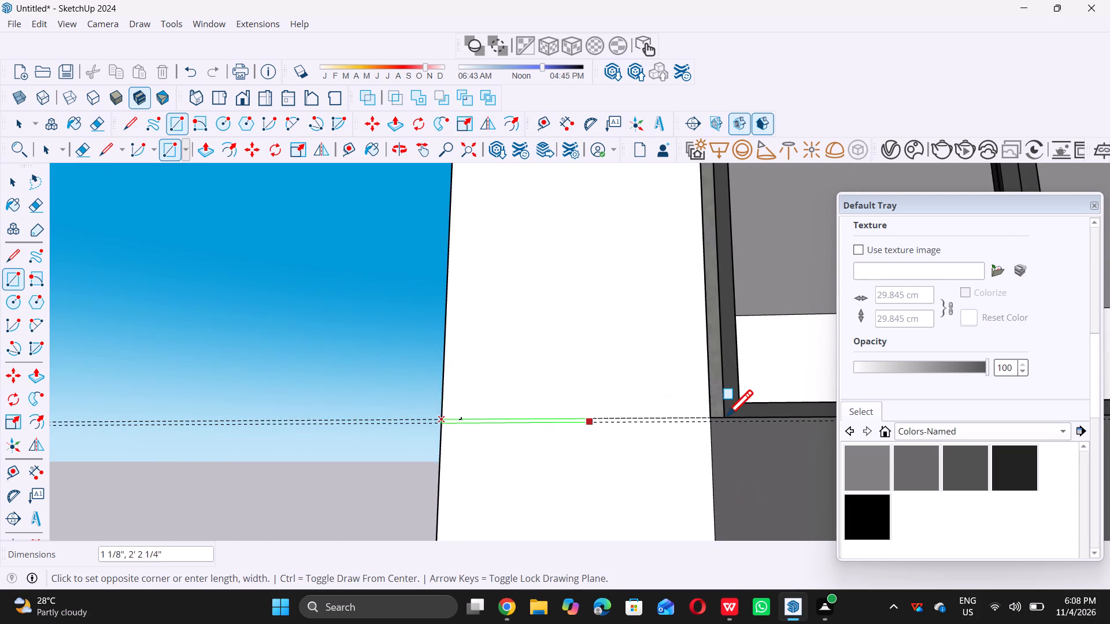
pyautogui.scroll(3, 711, 422)
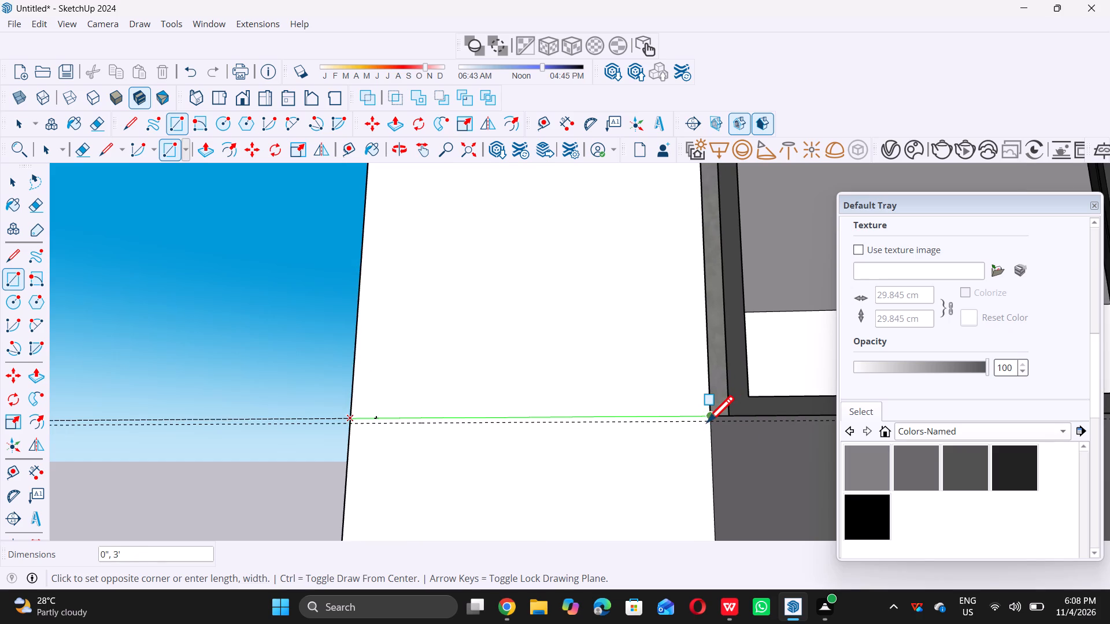
pyautogui.scroll(5, 707, 422)
pyautogui.click(710, 421)
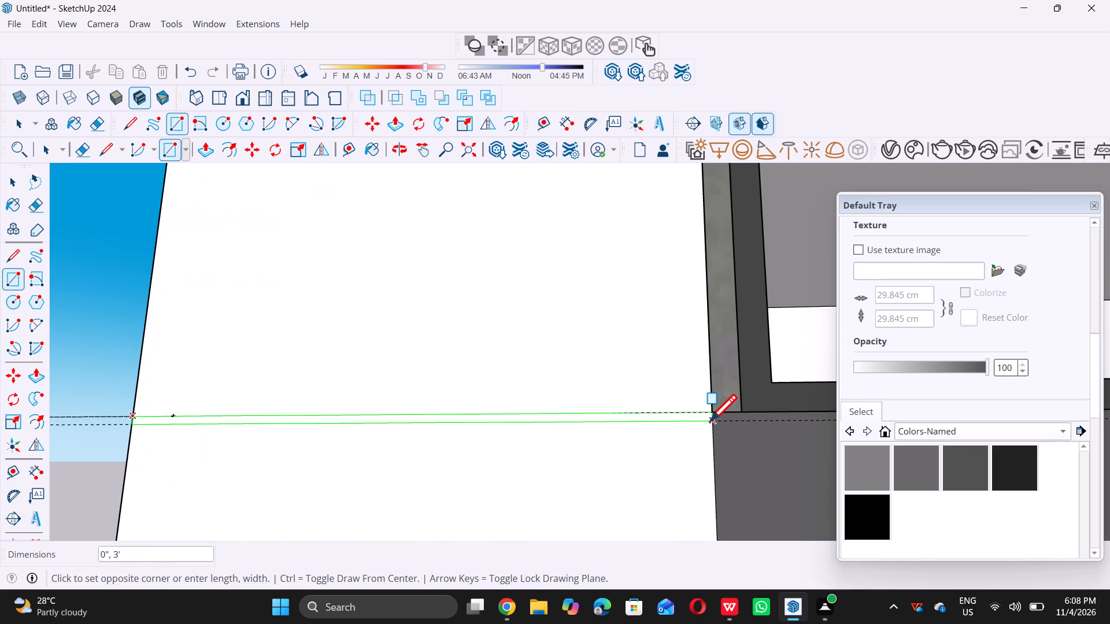
# Draw a 1/2" by 3' rectangle across the corner pier between the paired guides at the lower edge of the highest gray band.
pyautogui.scroll(-20, 627, 413)
pyautogui.scroll(-6, 627, 413)
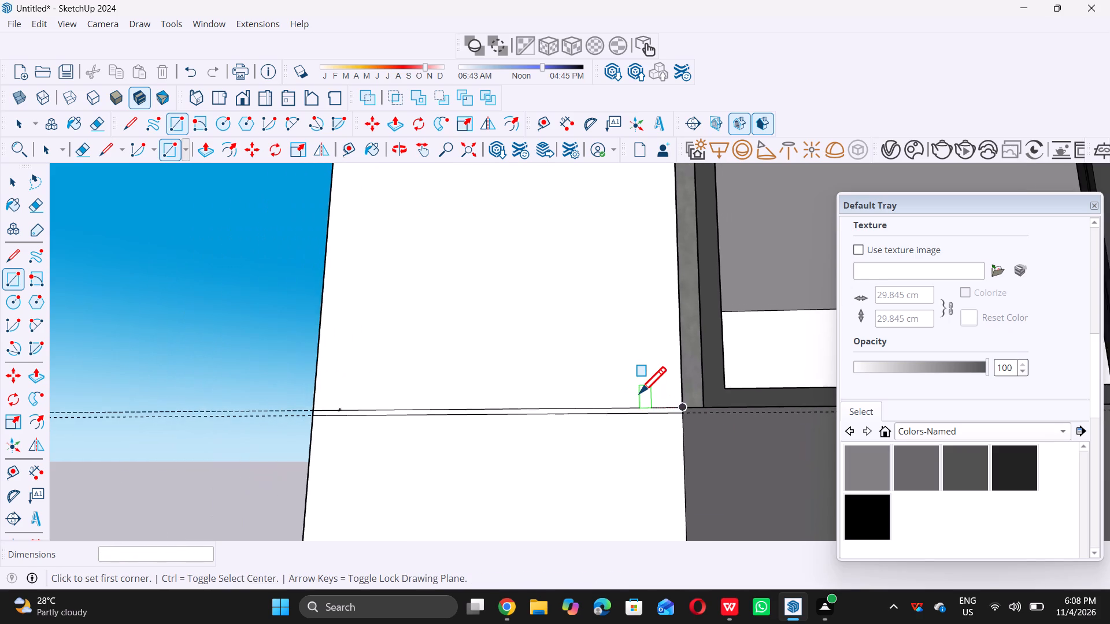
pyautogui.scroll(-20, 639, 393)
pyautogui.scroll(-13, 639, 393)
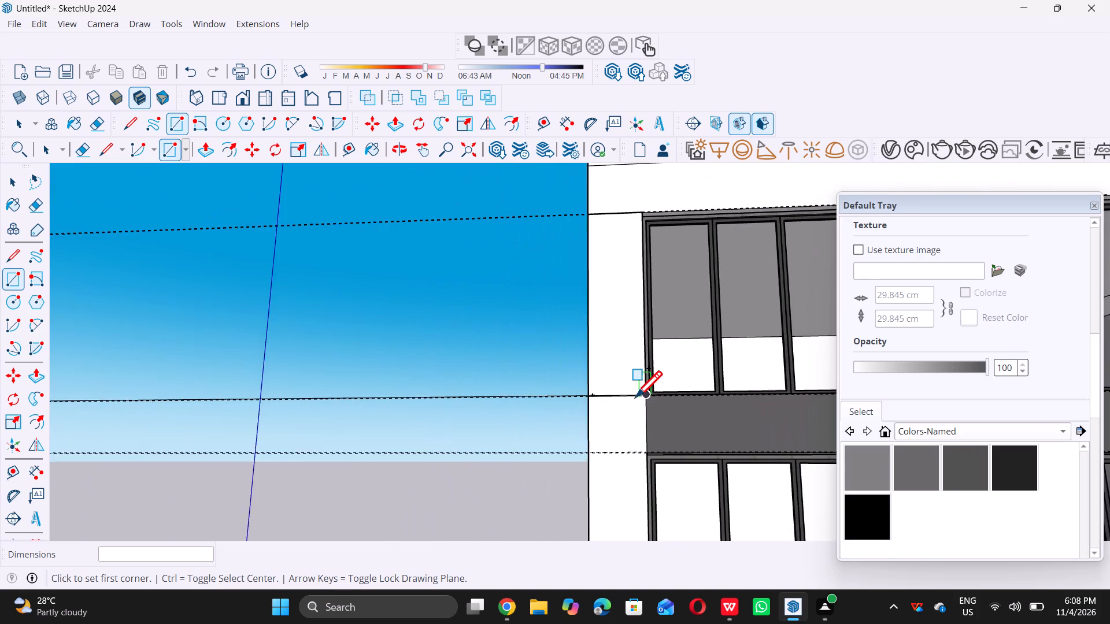
pyautogui.scroll(16, 628, 467)
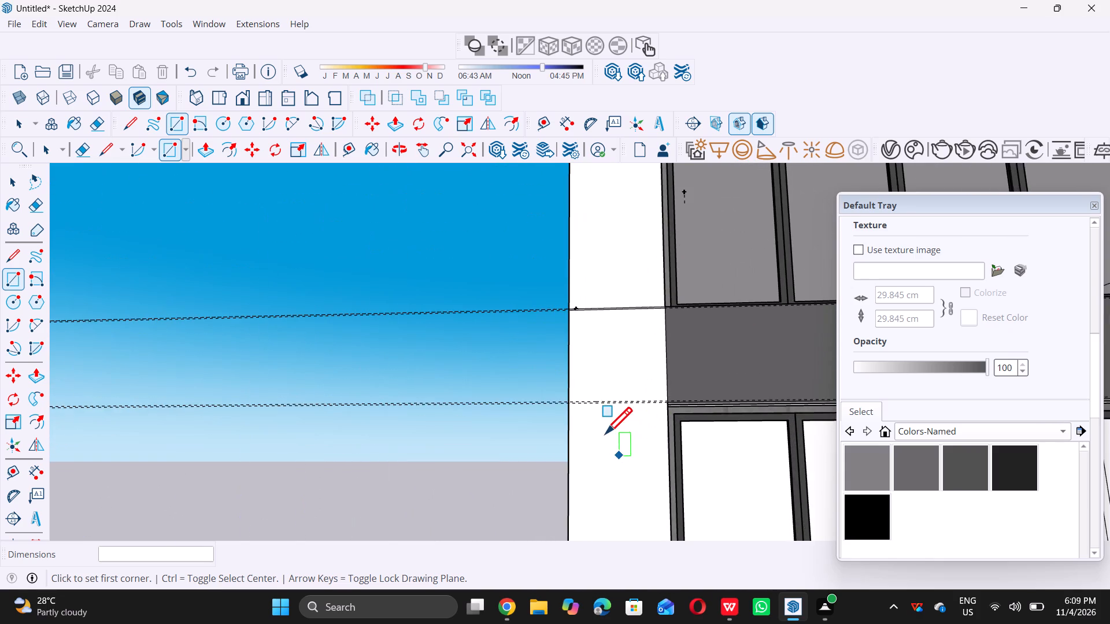
pyautogui.scroll(7, 605, 433)
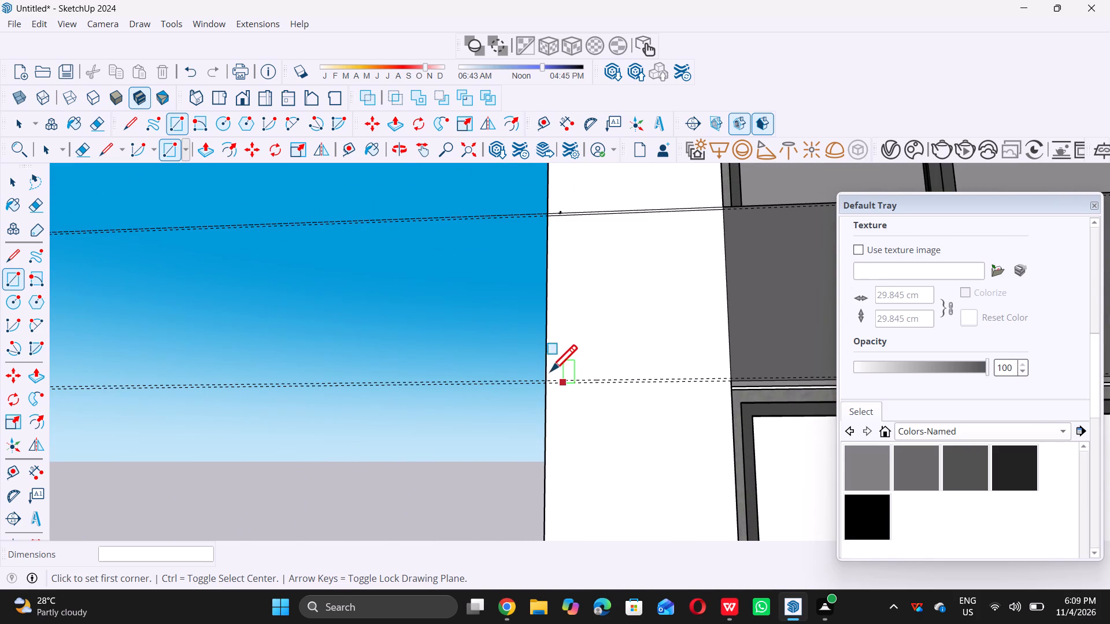
pyautogui.click(549, 377)
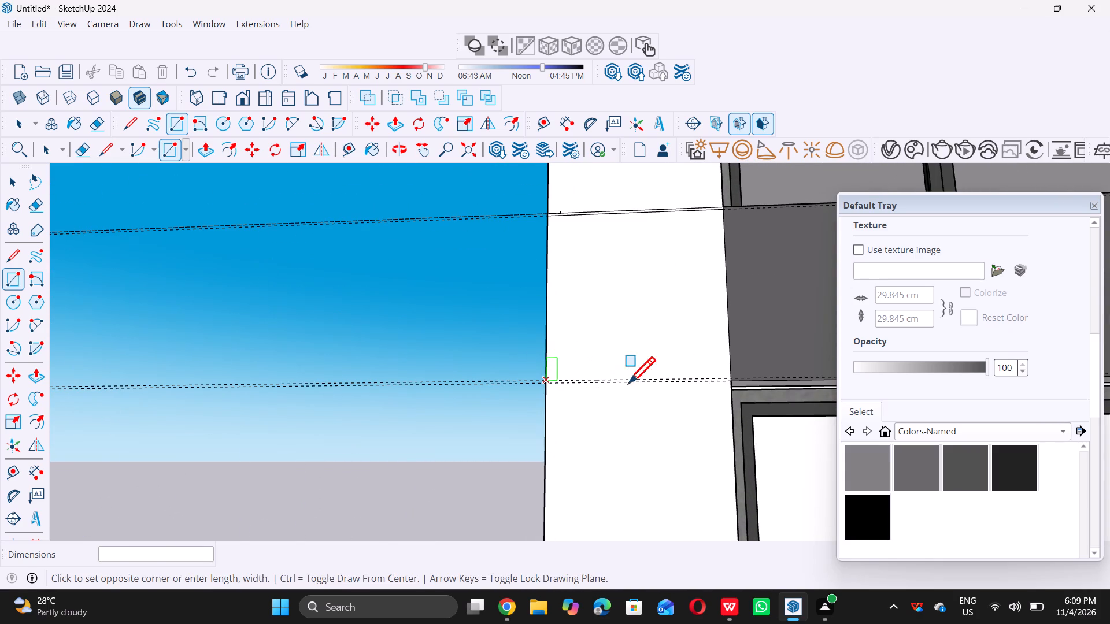
pyautogui.scroll(5, 734, 378)
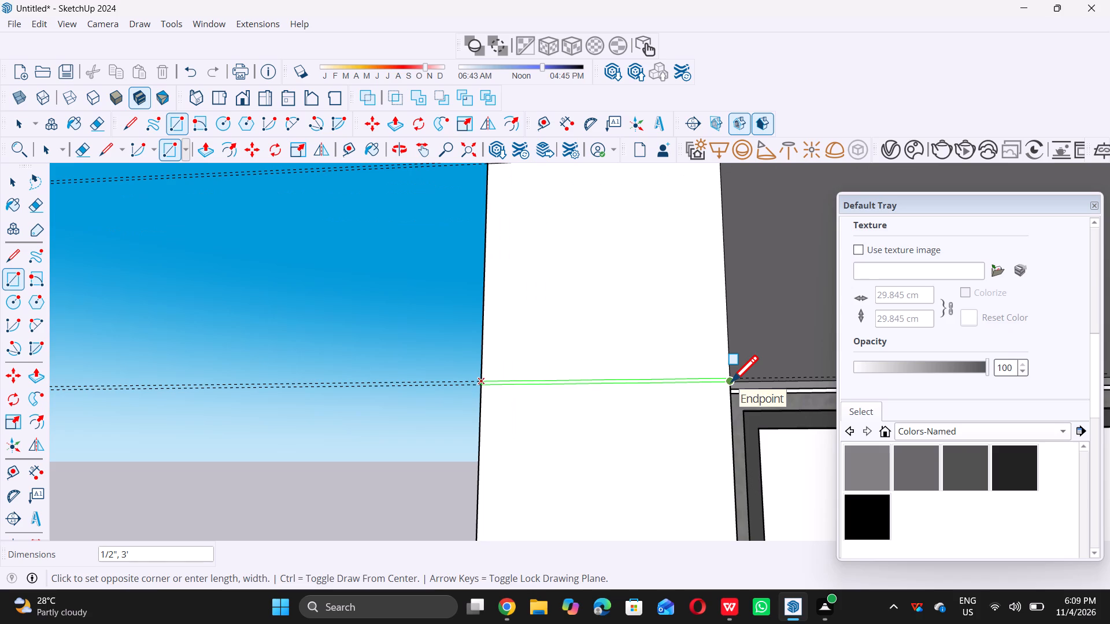
pyautogui.click(731, 381)
# Draw a 1/2" by 3' rectangle across the corner pier between the paired guides at the upper edge of the middle gray band.
pyautogui.scroll(-17, 568, 402)
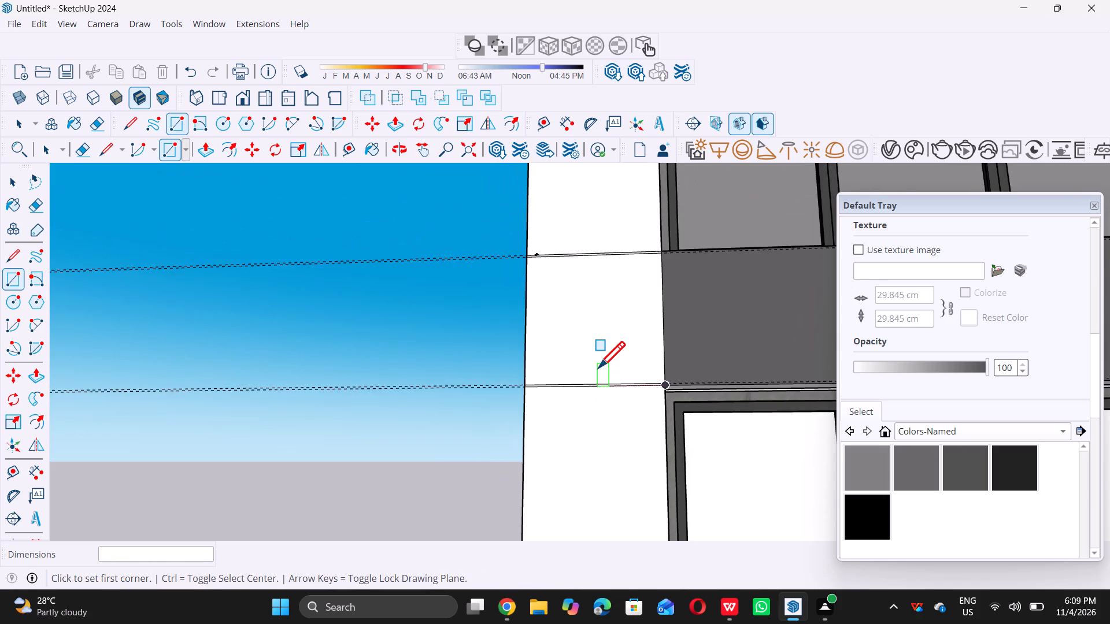
pyautogui.scroll(-20, 598, 367)
pyautogui.scroll(-12, 598, 367)
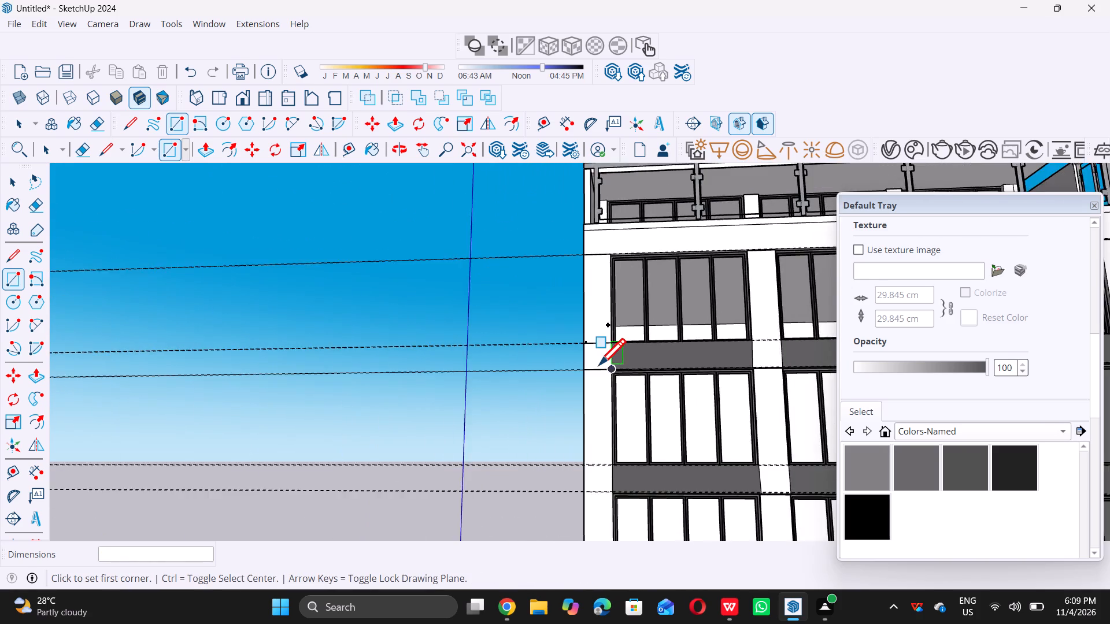
pyautogui.scroll(-13, 599, 365)
pyautogui.scroll(8, 594, 448)
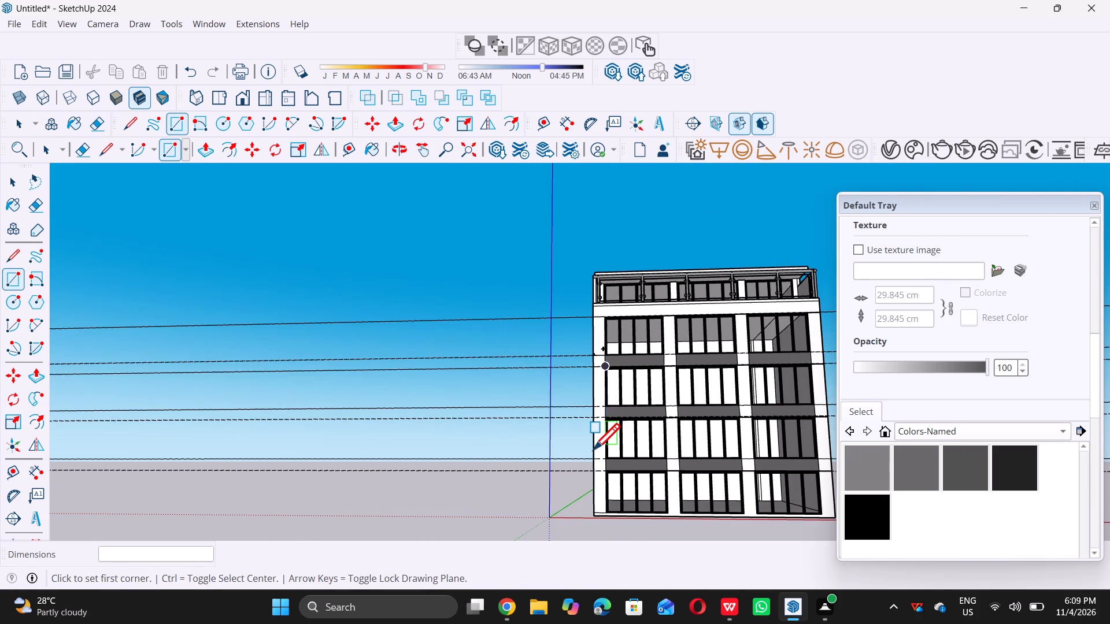
pyautogui.scroll(2, 602, 374)
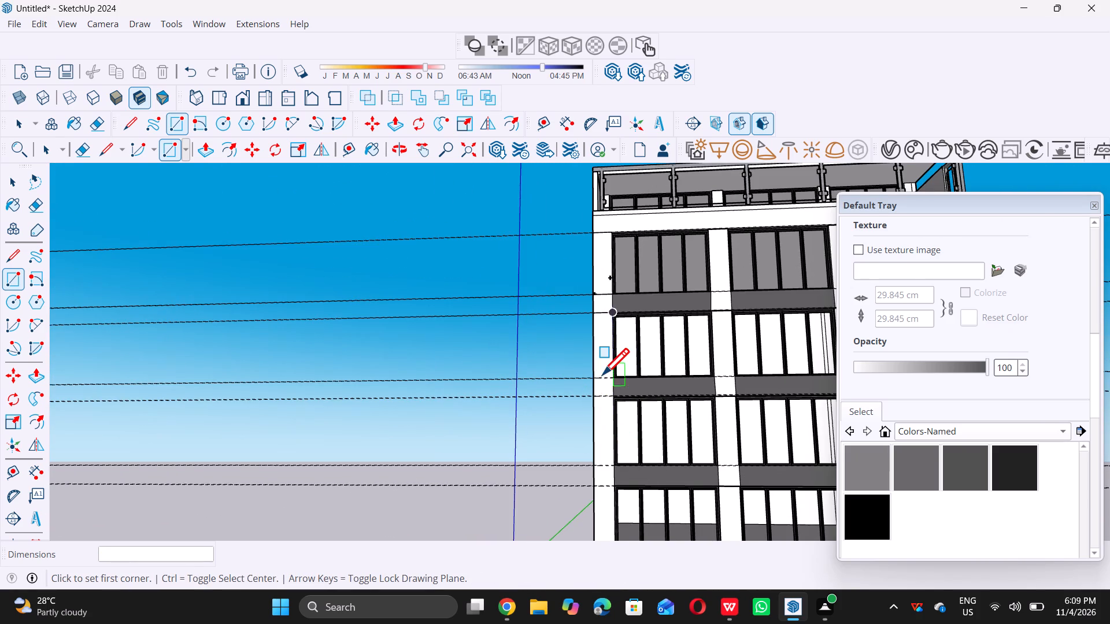
pyautogui.scroll(16, 602, 374)
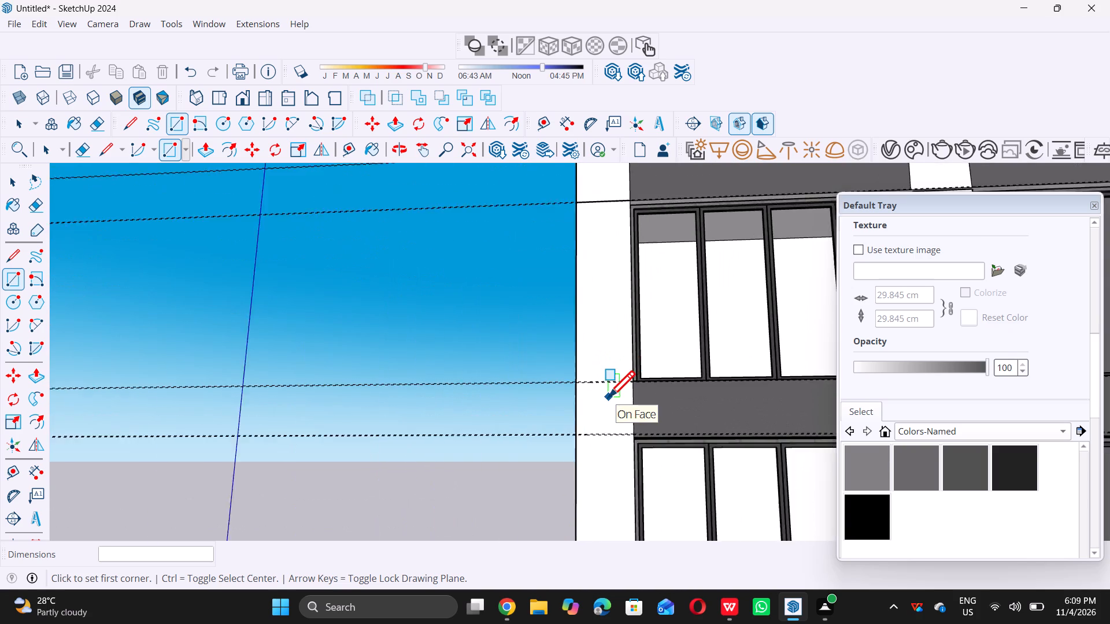
pyautogui.scroll(3, 564, 370)
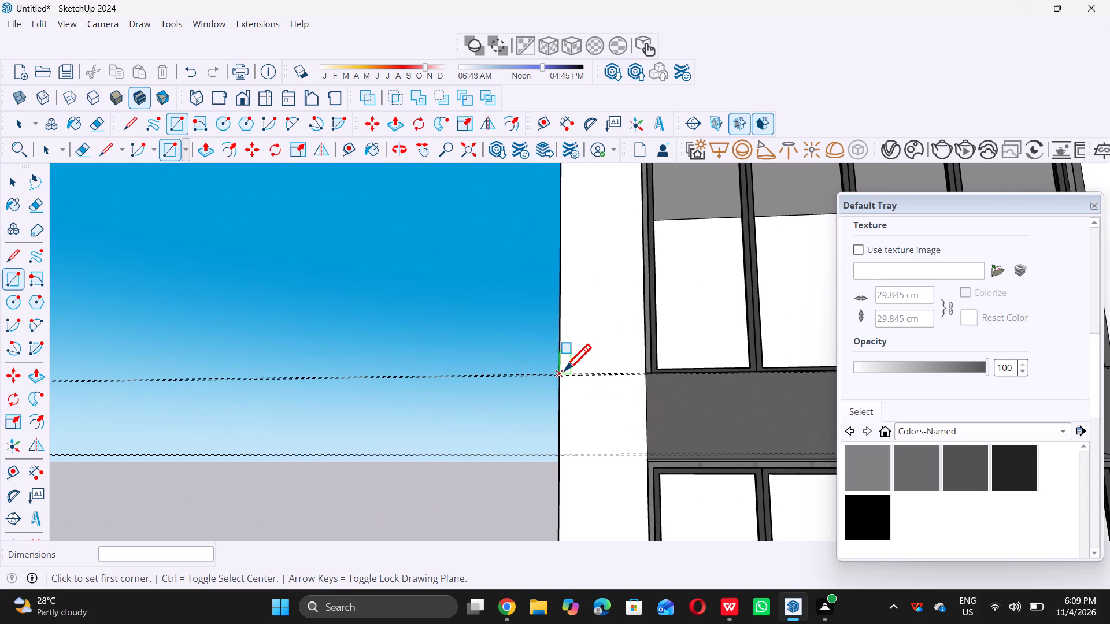
pyautogui.scroll(7, 564, 370)
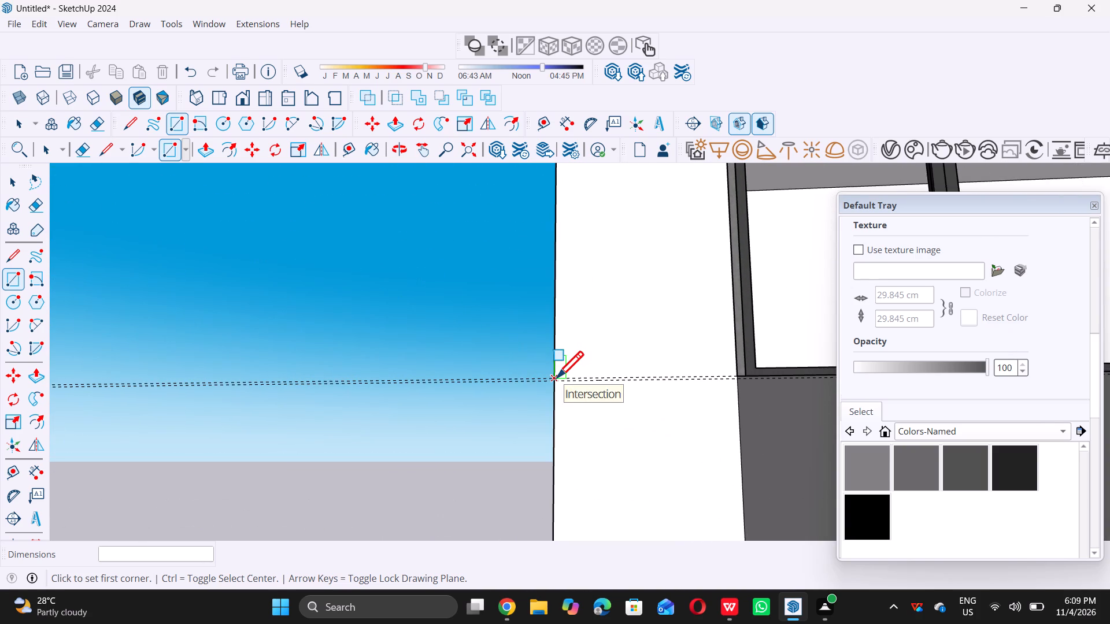
pyautogui.doubleClick(556, 377)
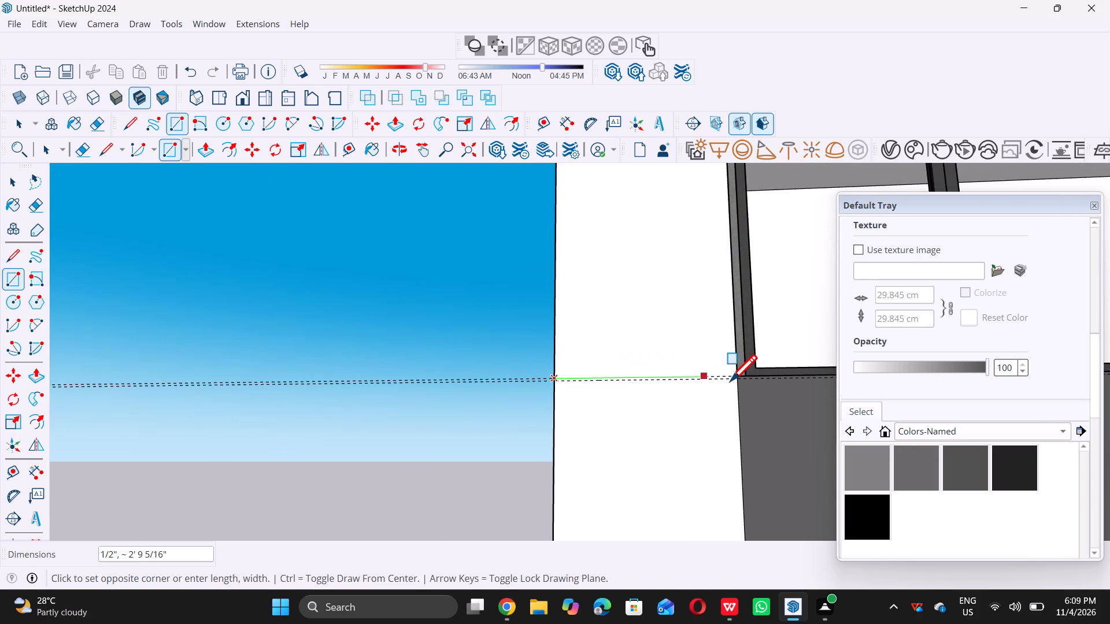
pyautogui.scroll(6, 733, 378)
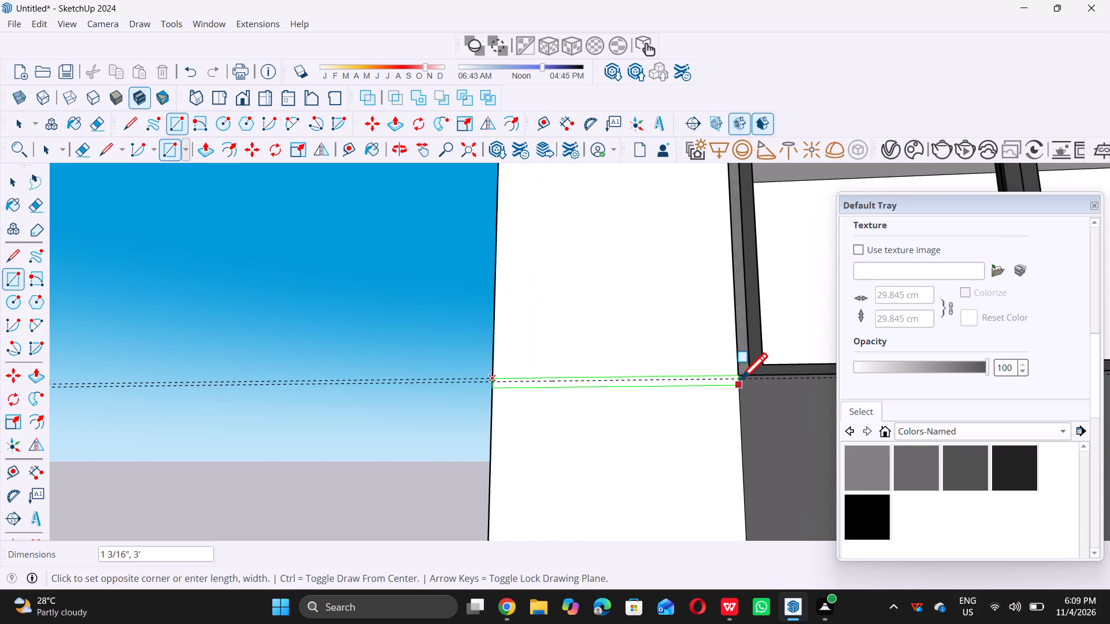
pyautogui.scroll(5, 740, 378)
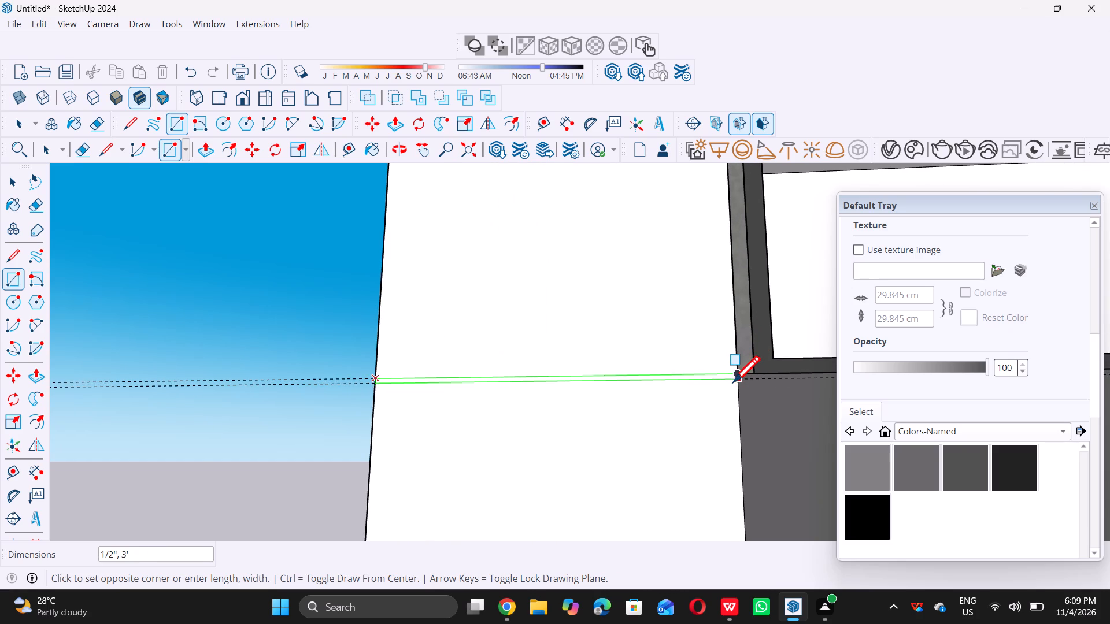
pyautogui.scroll(5, 734, 381)
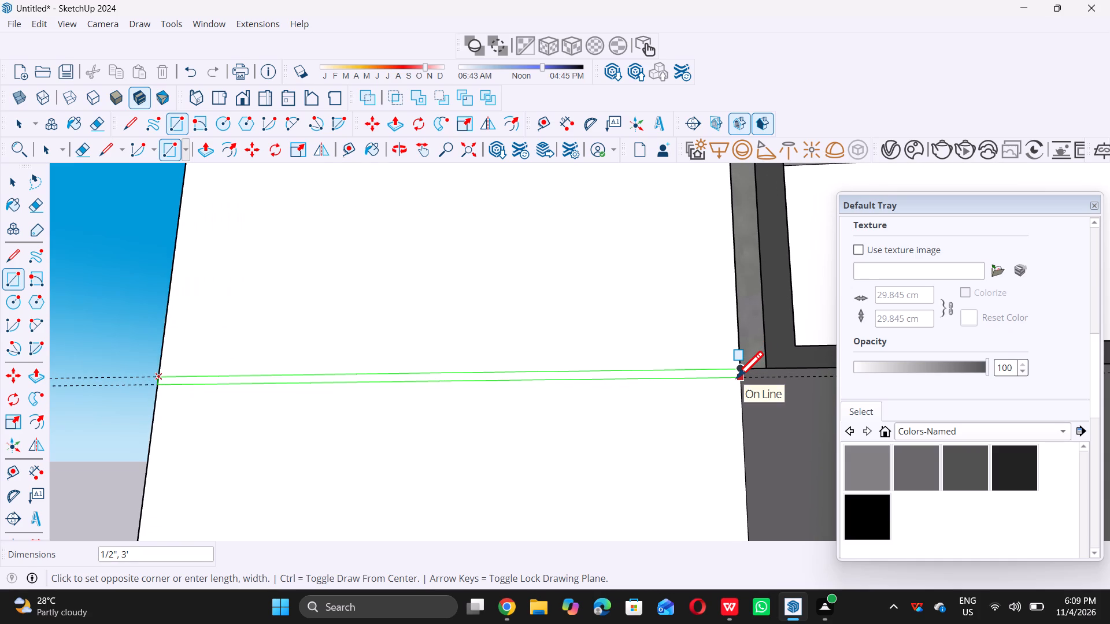
pyautogui.click(737, 377)
# Draw a 1/2" by 3' rectangle across the corner pier between the paired guides at the lower edge of the middle gray band.
pyautogui.scroll(-17, 665, 416)
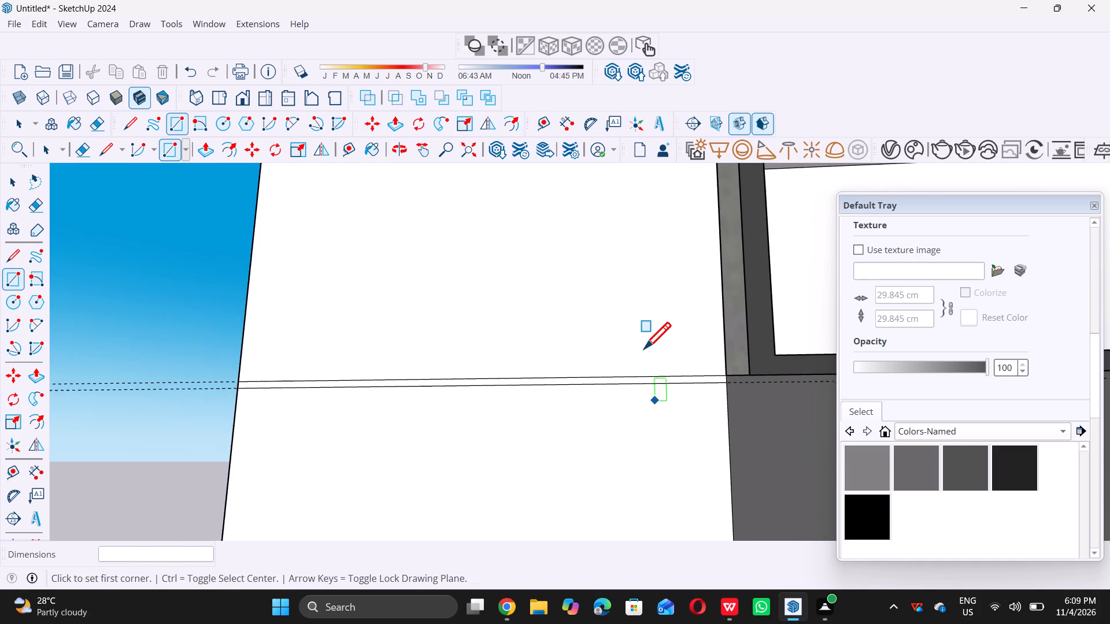
pyautogui.scroll(-20, 644, 348)
pyautogui.scroll(-17, 644, 348)
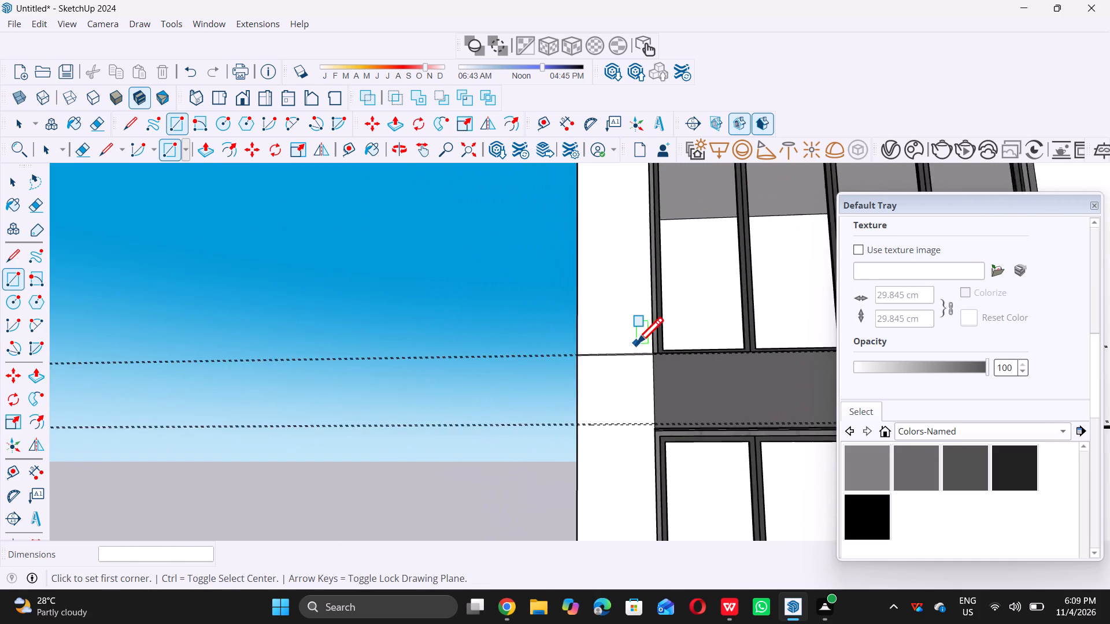
pyautogui.scroll(-4, 637, 343)
pyautogui.scroll(14, 626, 432)
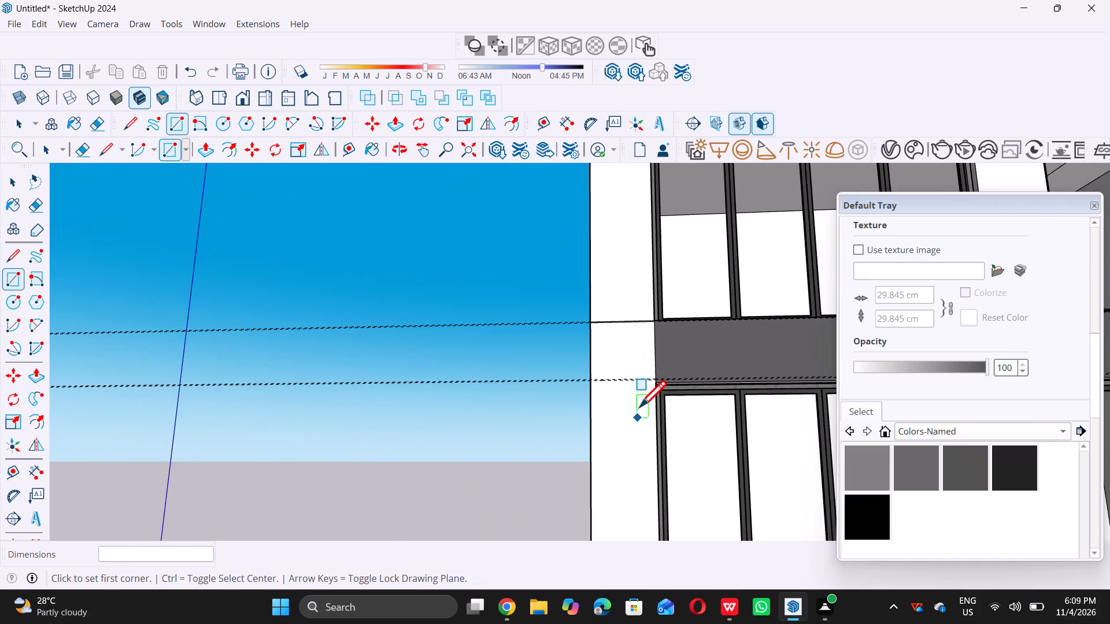
pyautogui.scroll(16, 653, 376)
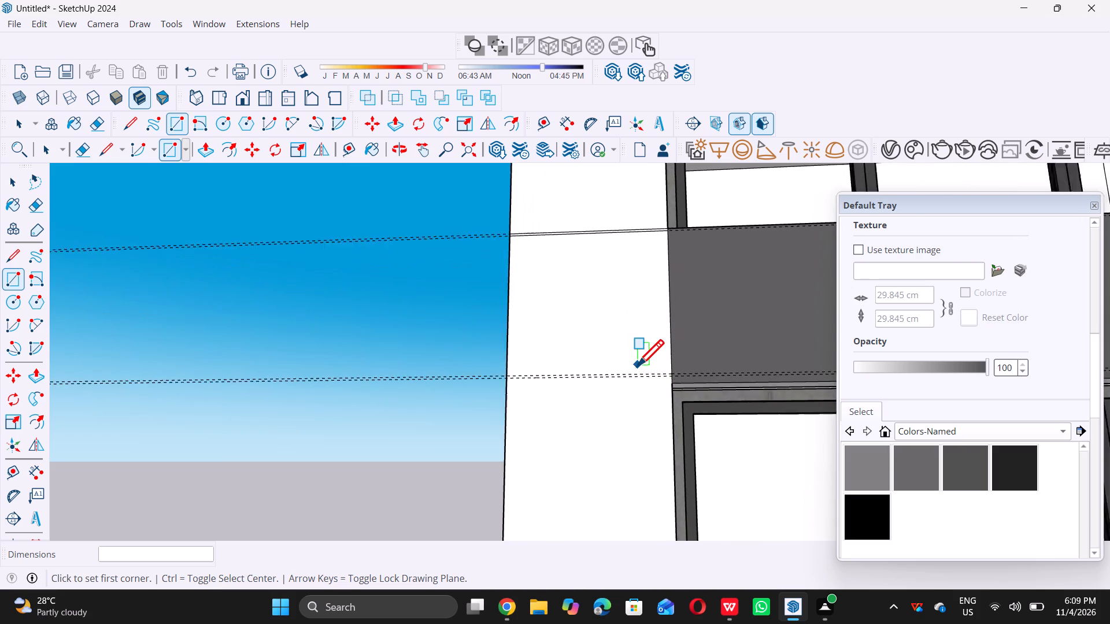
pyautogui.scroll(10, 637, 366)
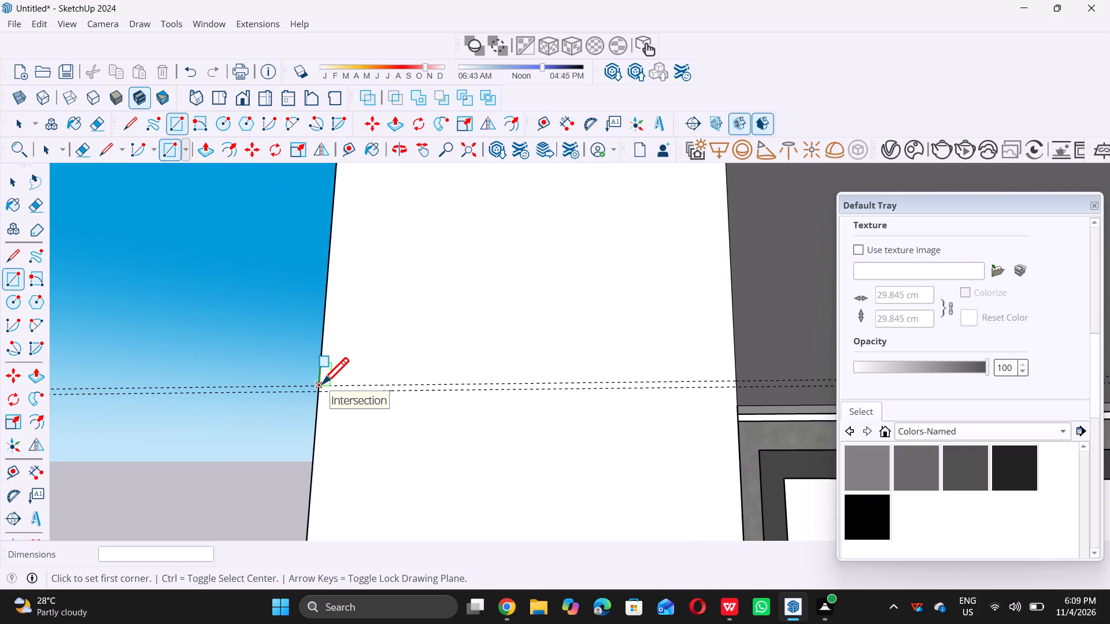
pyautogui.tripleClick(323, 384)
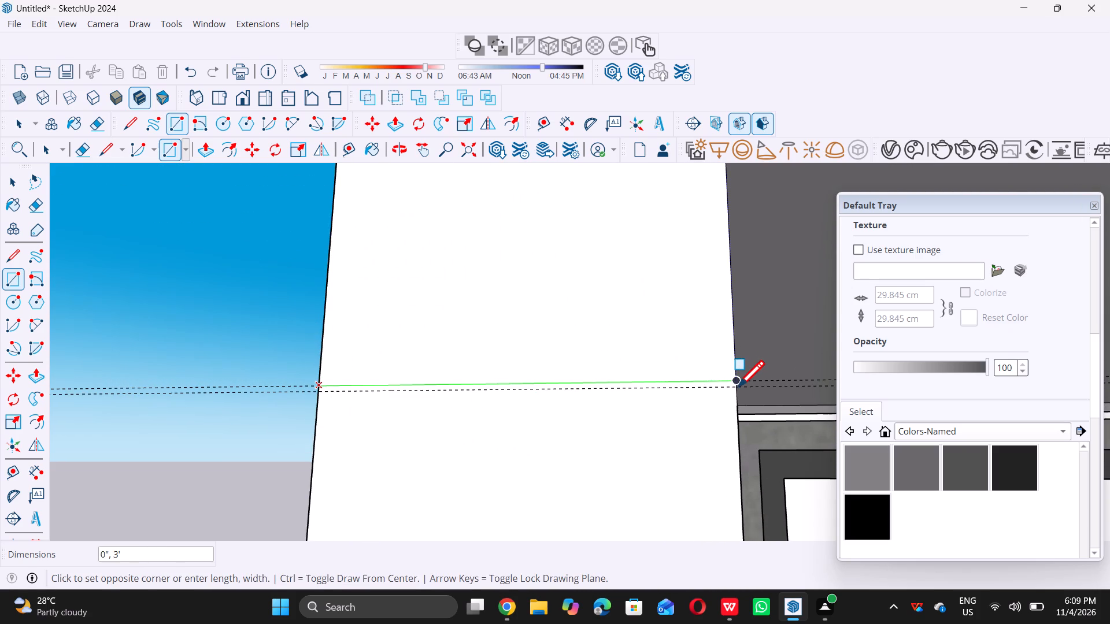
pyautogui.click(738, 387)
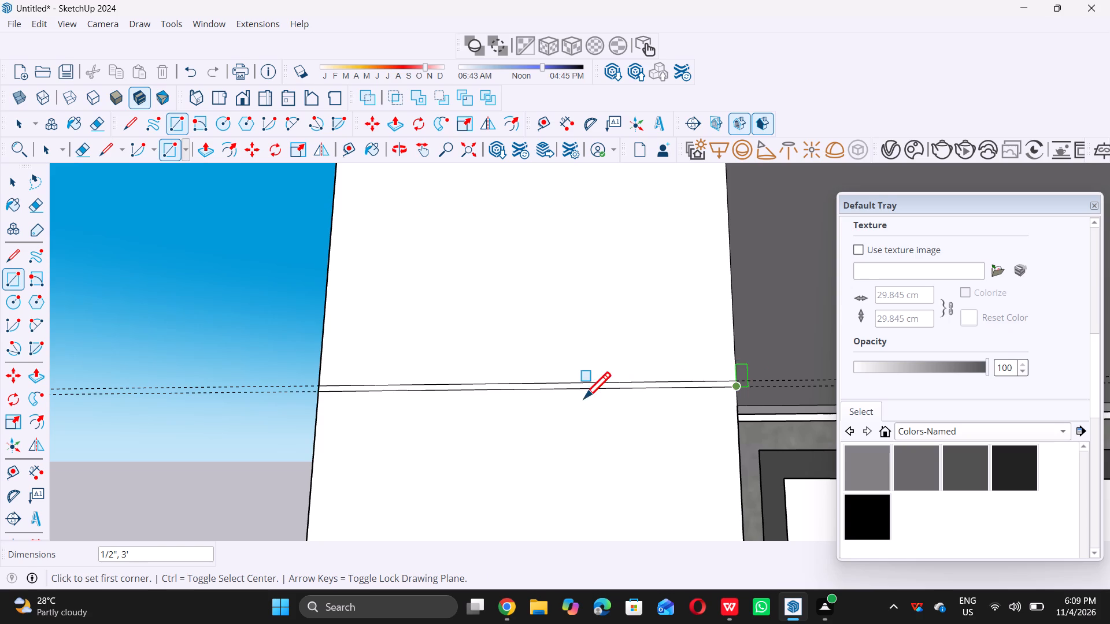
pyautogui.scroll(-20, 569, 388)
pyautogui.scroll(-14, 569, 388)
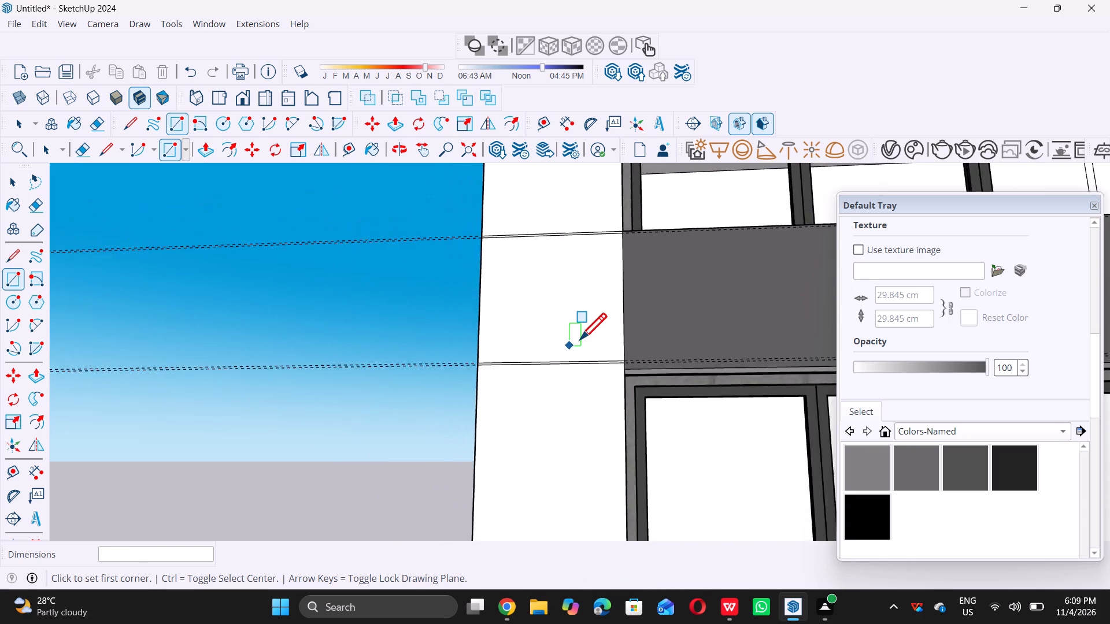
pyautogui.scroll(-20, 580, 339)
pyautogui.scroll(-15, 580, 339)
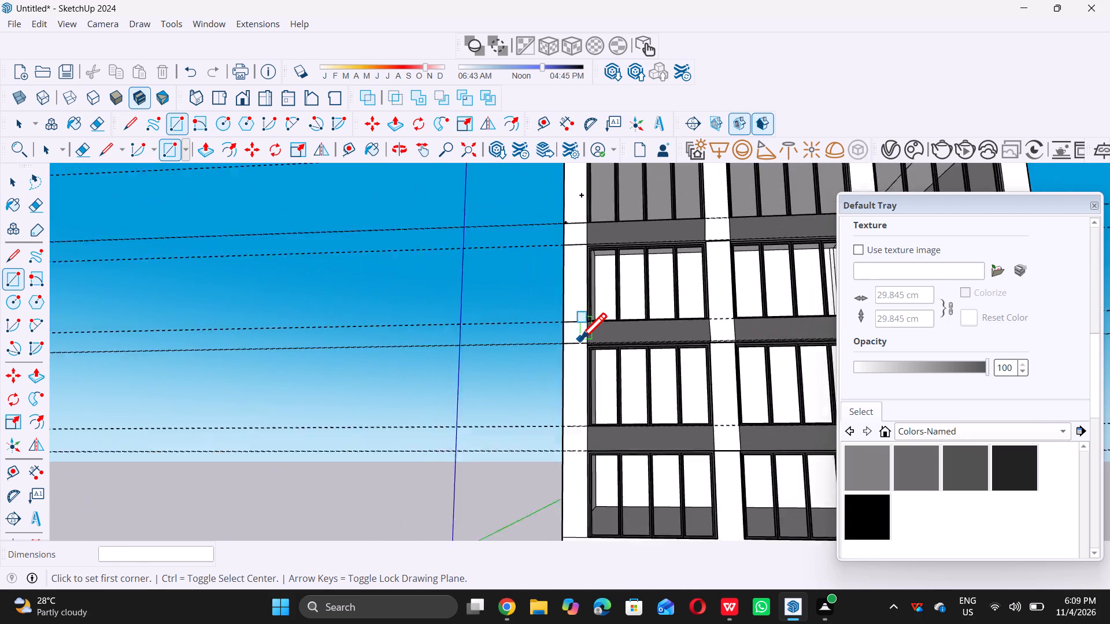
# Draw a 1/2" by 3' rectangle across the corner pier between the paired guides at the upper edge of the lowest gray band.
pyautogui.scroll(-13, 580, 339)
pyautogui.scroll(6, 597, 374)
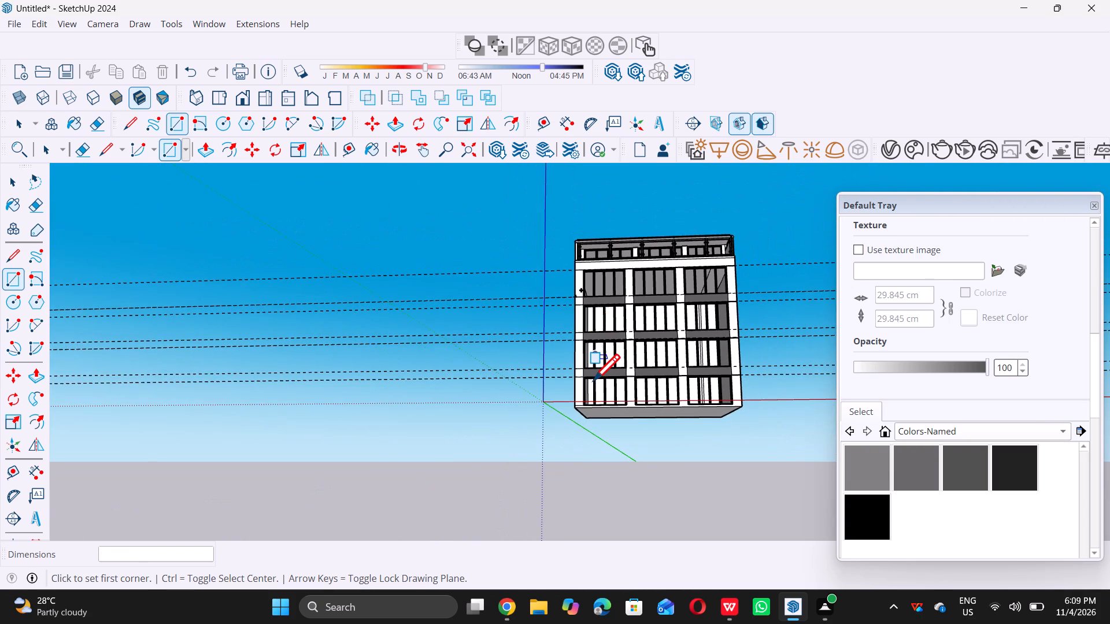
pyautogui.scroll(19, 587, 387)
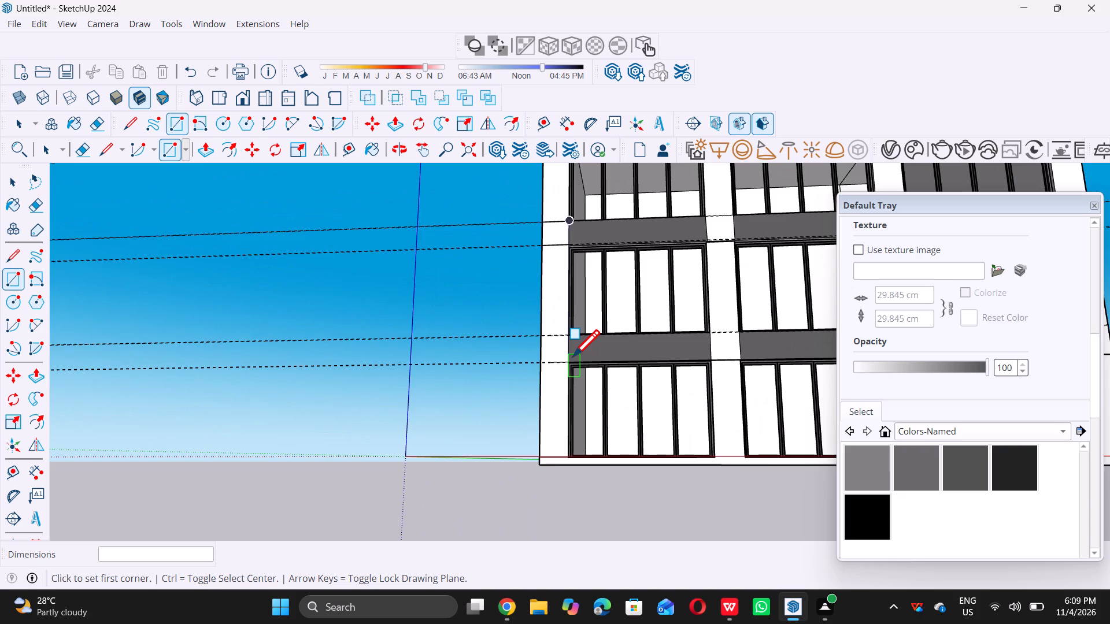
pyautogui.scroll(18, 568, 338)
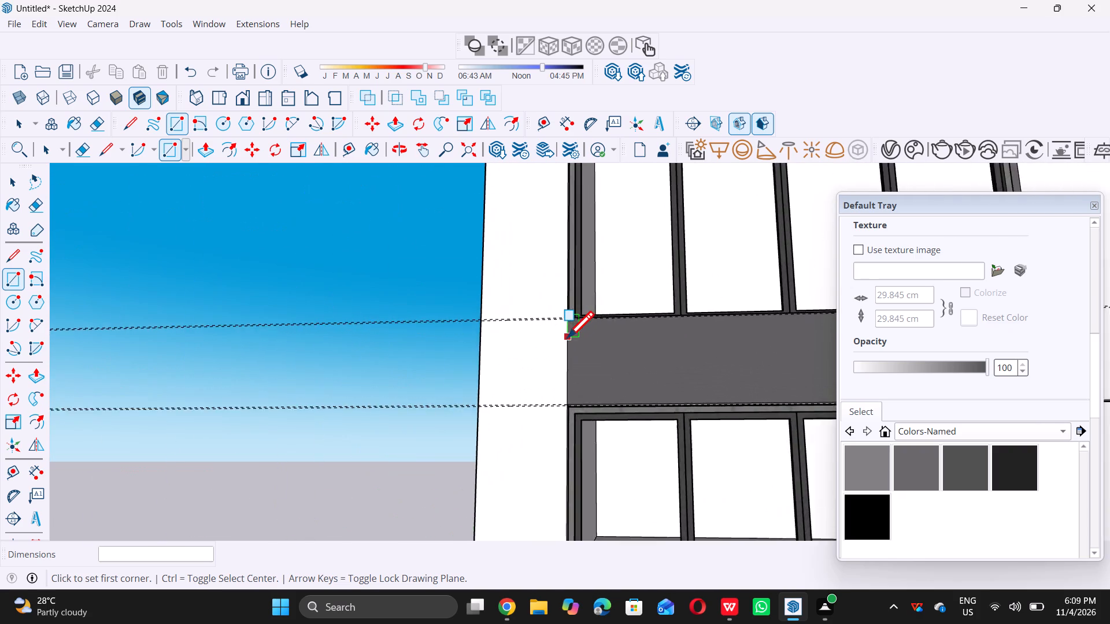
pyautogui.scroll(6, 531, 343)
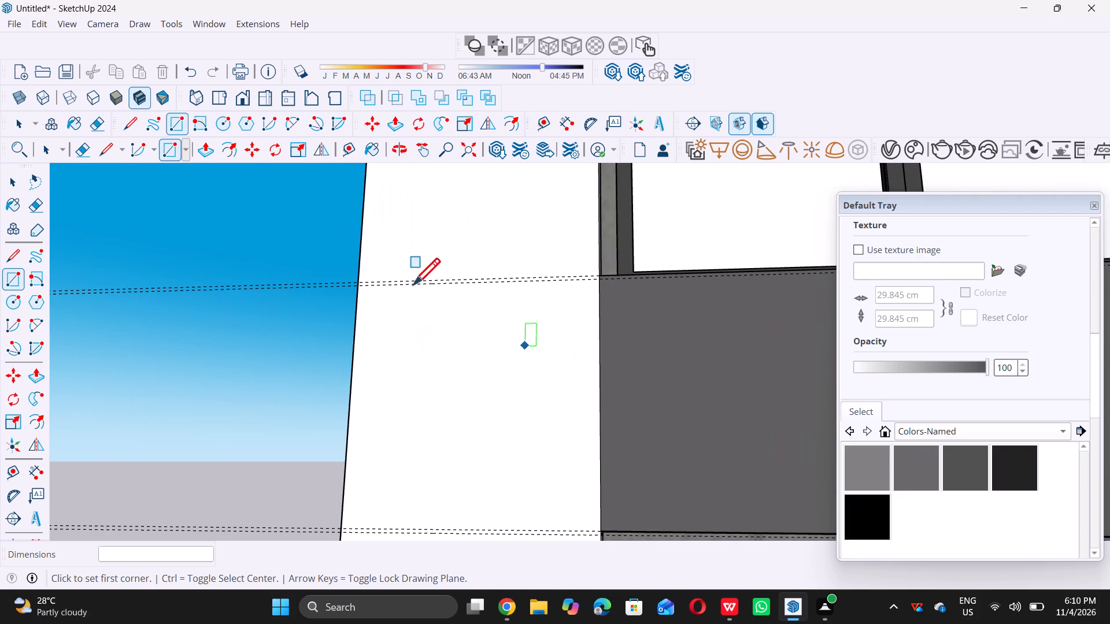
pyautogui.scroll(10, 412, 266)
pyautogui.scroll(1, 344, 299)
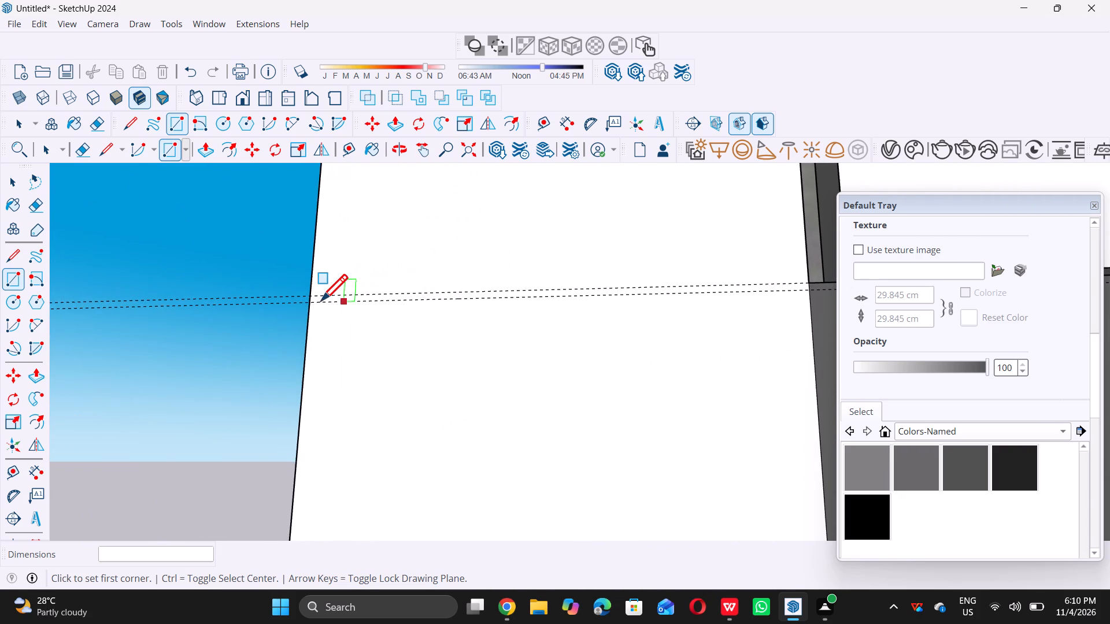
pyautogui.click(312, 292)
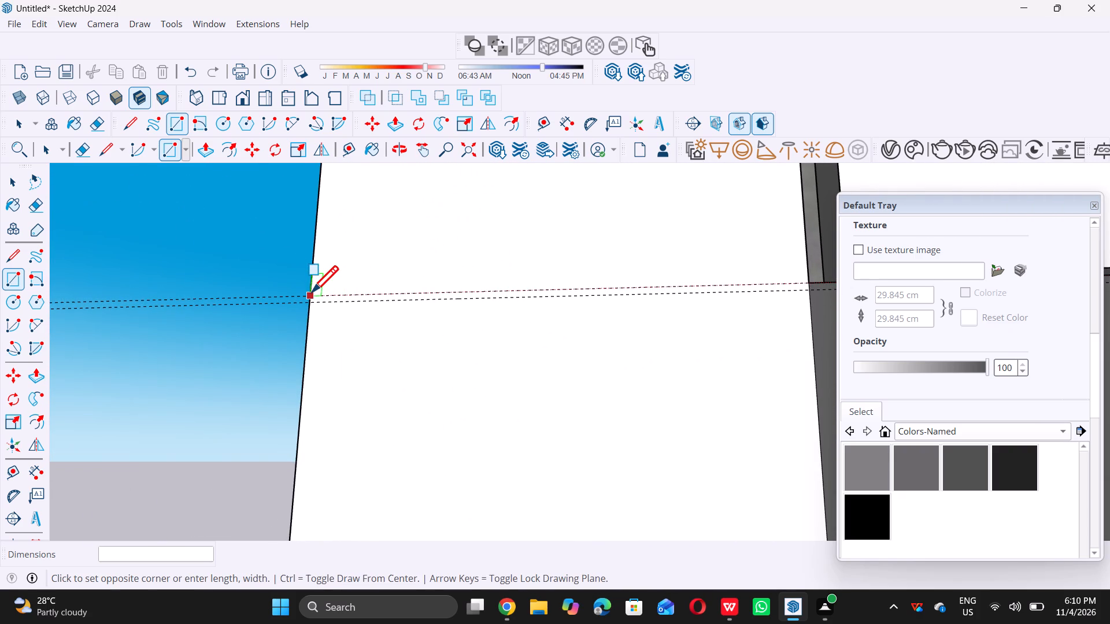
pyautogui.doubleClick(807, 292)
# Draw a 1/2" by 3' rectangle across the corner pier between the paired guides at the lower edge of the lowest gray band.
pyautogui.scroll(-18, 647, 344)
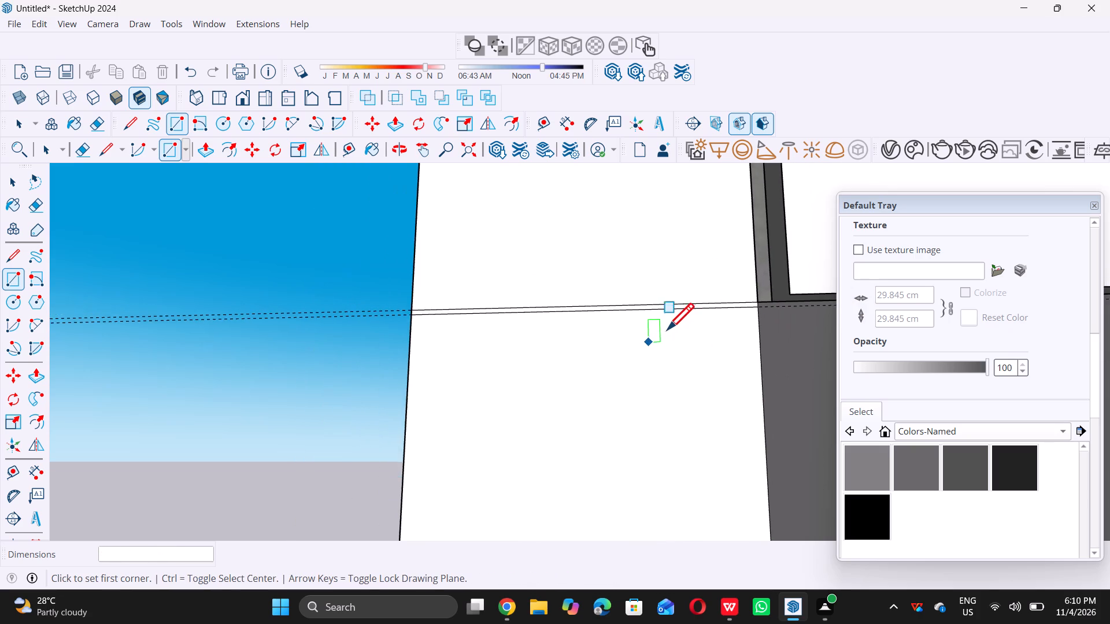
pyautogui.scroll(-20, 667, 329)
pyautogui.scroll(-5, 667, 329)
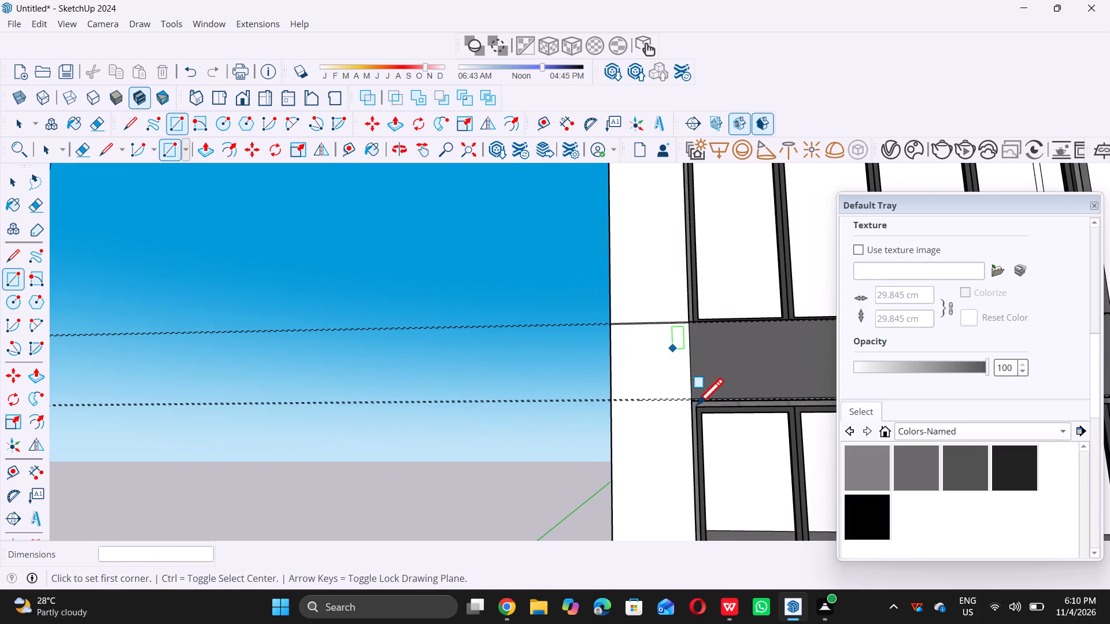
pyautogui.scroll(13, 696, 412)
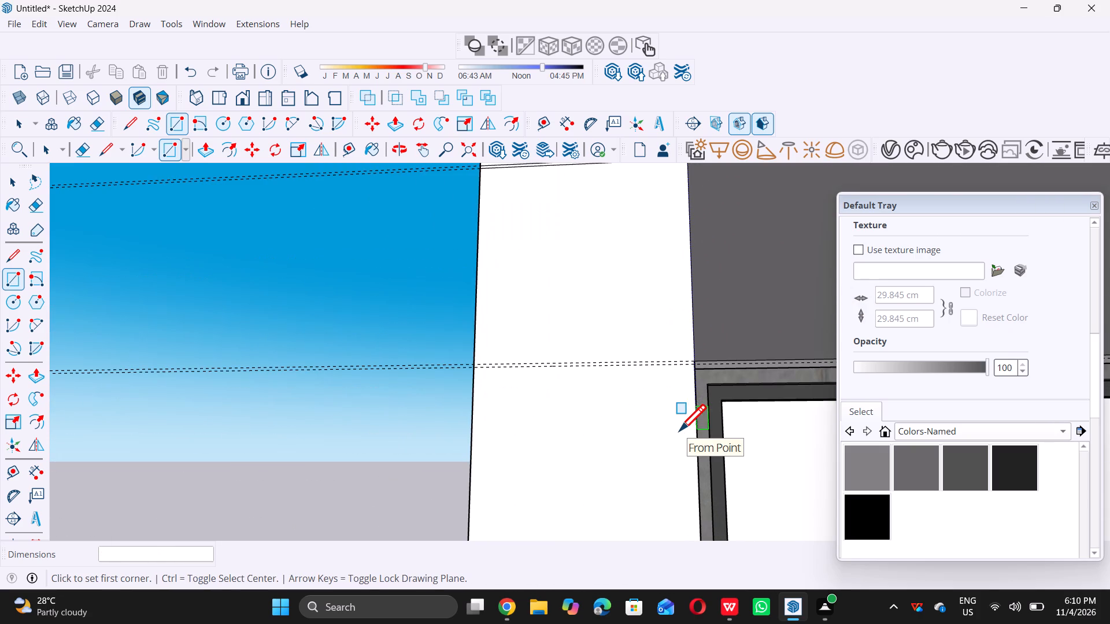
pyautogui.click(475, 363)
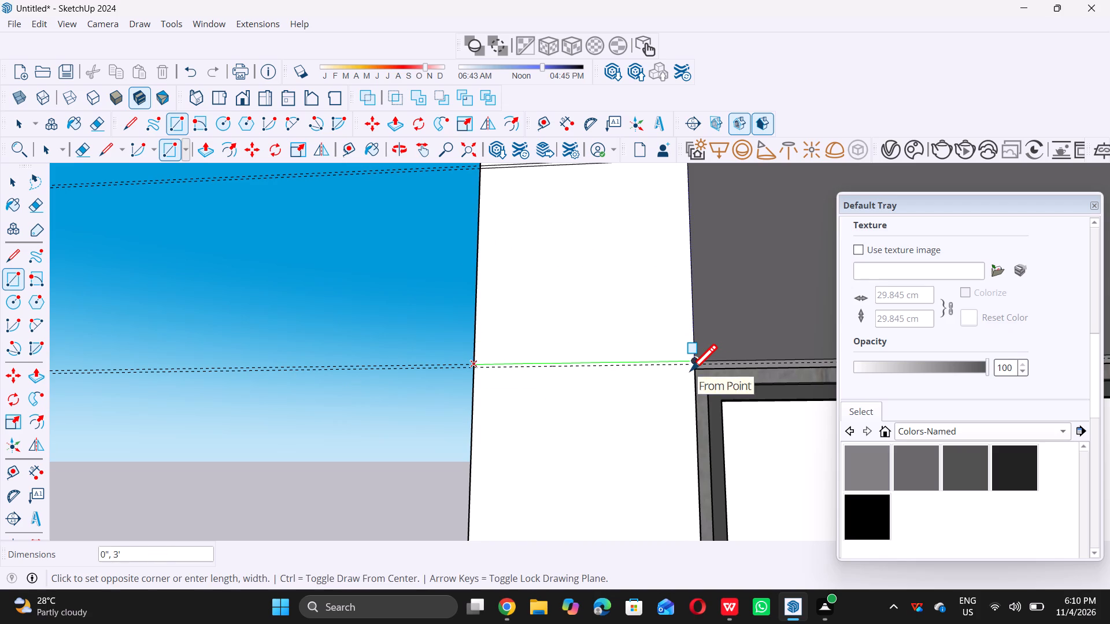
pyautogui.scroll(6, 690, 370)
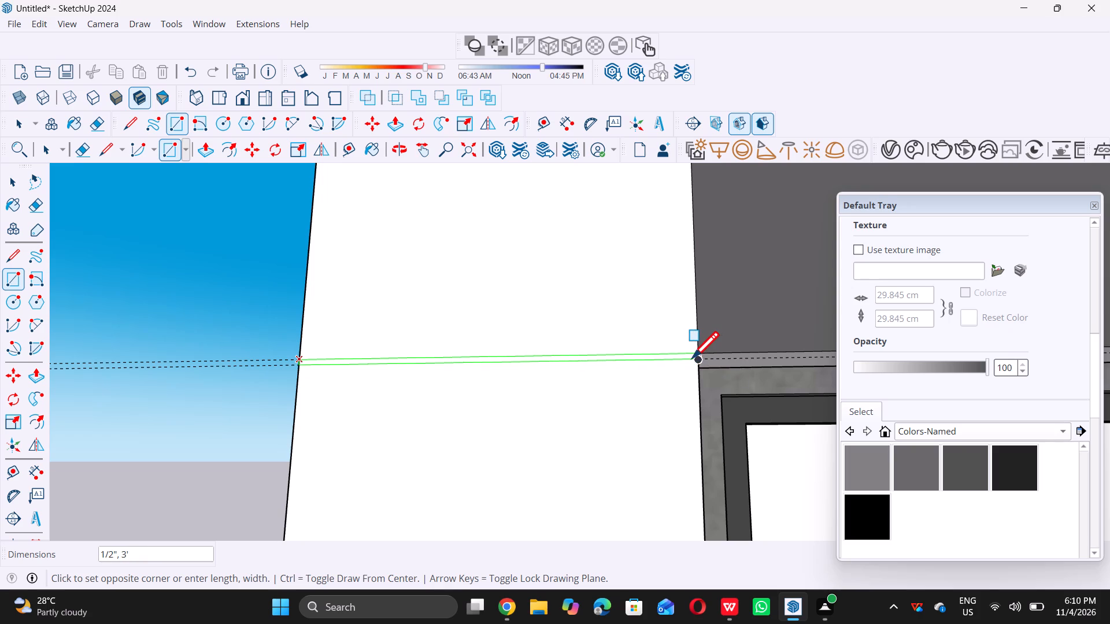
pyautogui.tripleClick(692, 358)
pyautogui.scroll(-16, 519, 424)
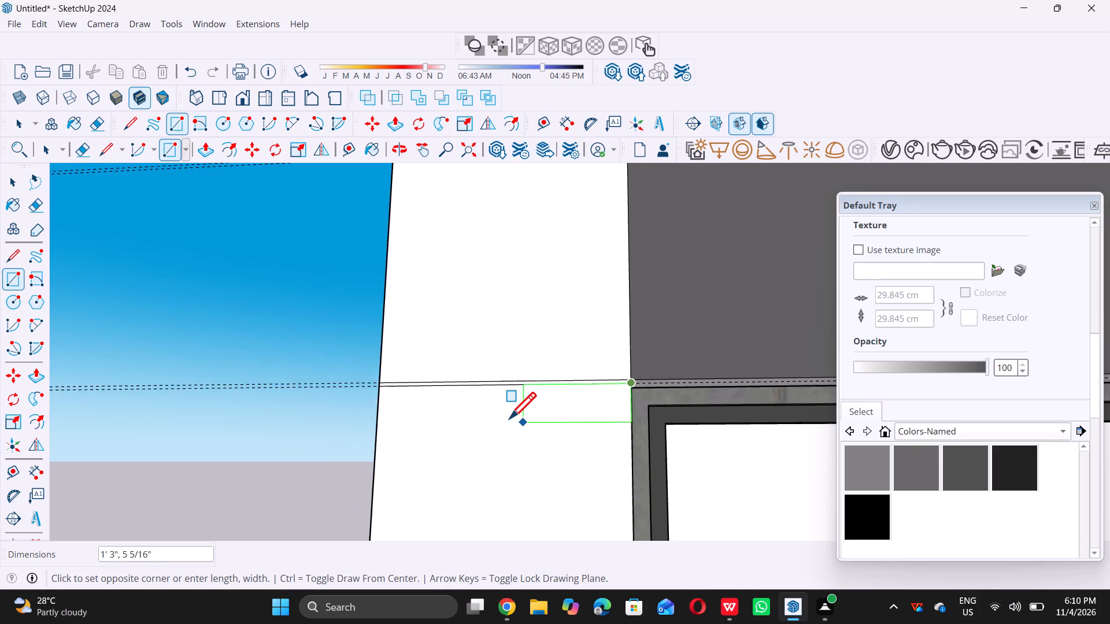
pyautogui.scroll(-7, 509, 418)
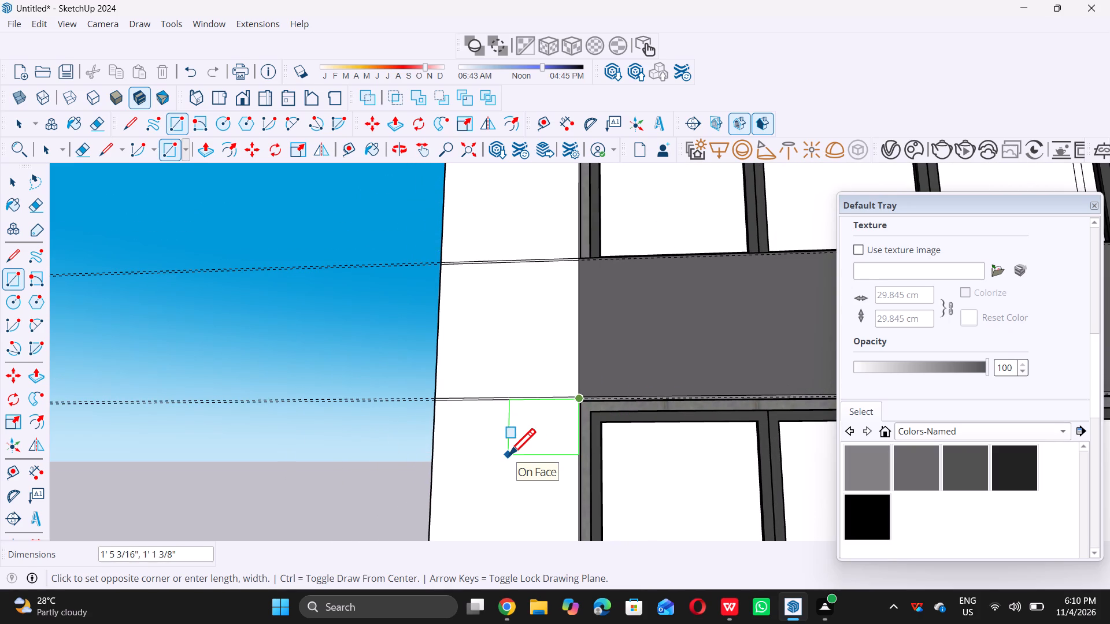
pyautogui.press('space')
# Draw a rectangle about 1/2" by 3' across the facade's opposite corner pier between the paired guides at the upper edge of the lowest gray band.
pyautogui.write('r')
pyautogui.scroll(-11, 491, 432)
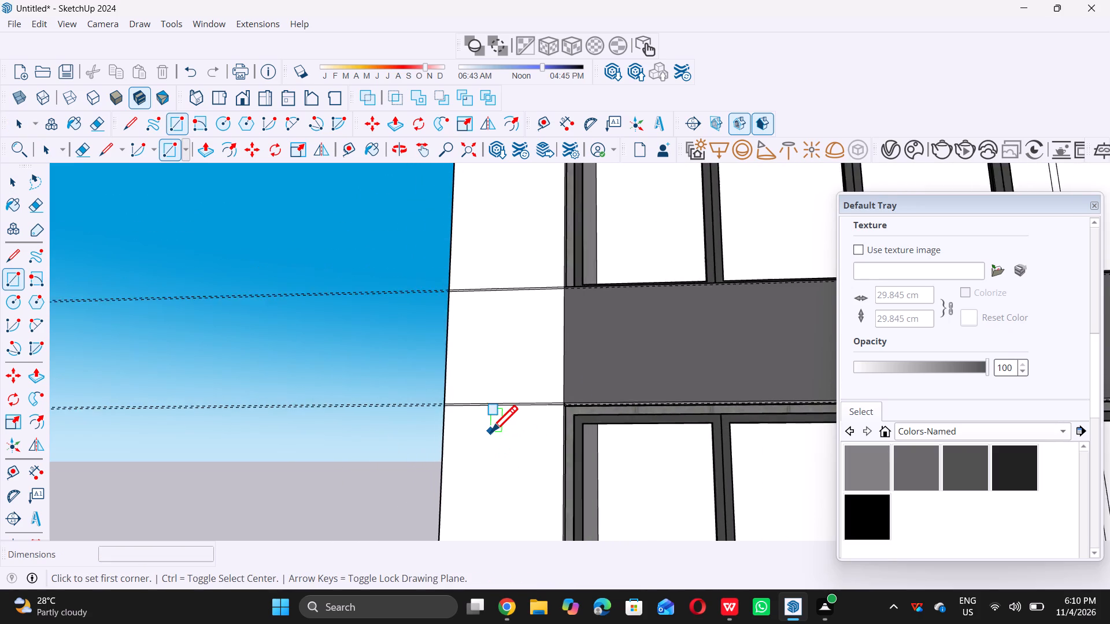
pyautogui.scroll(-20, 491, 432)
pyautogui.scroll(-1, 491, 432)
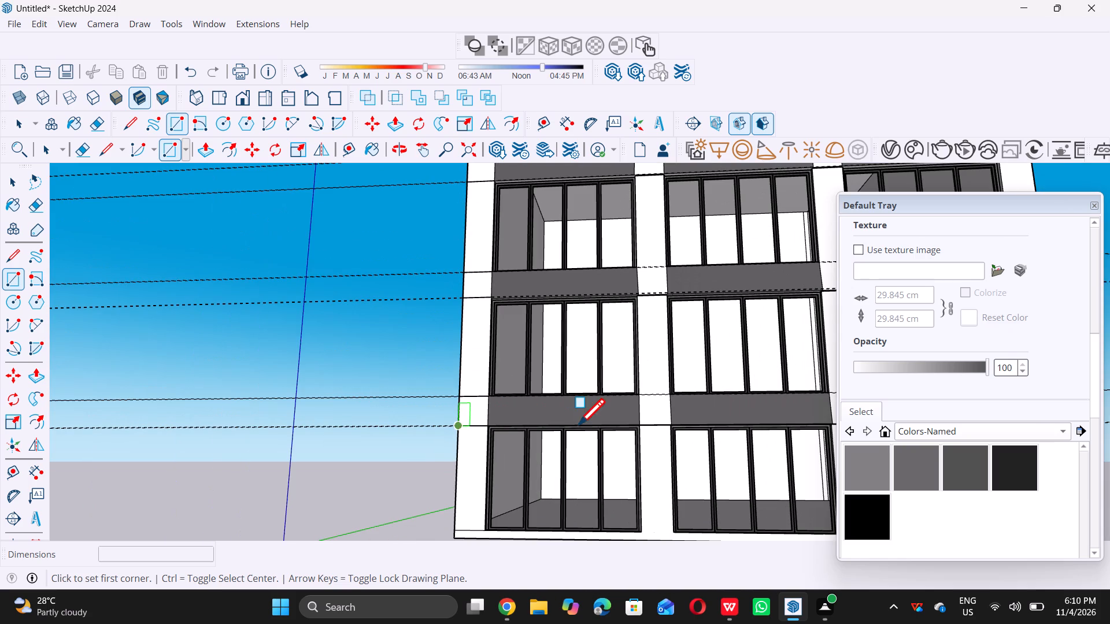
pyautogui.scroll(1, 675, 433)
pyautogui.scroll(-5, 646, 434)
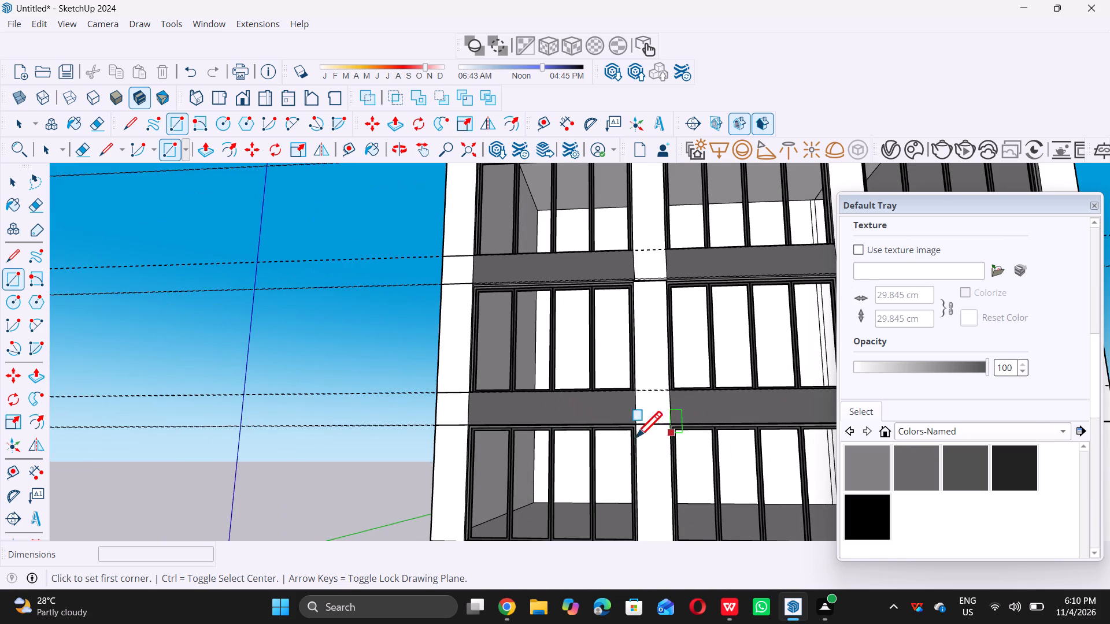
pyautogui.scroll(-18, 602, 438)
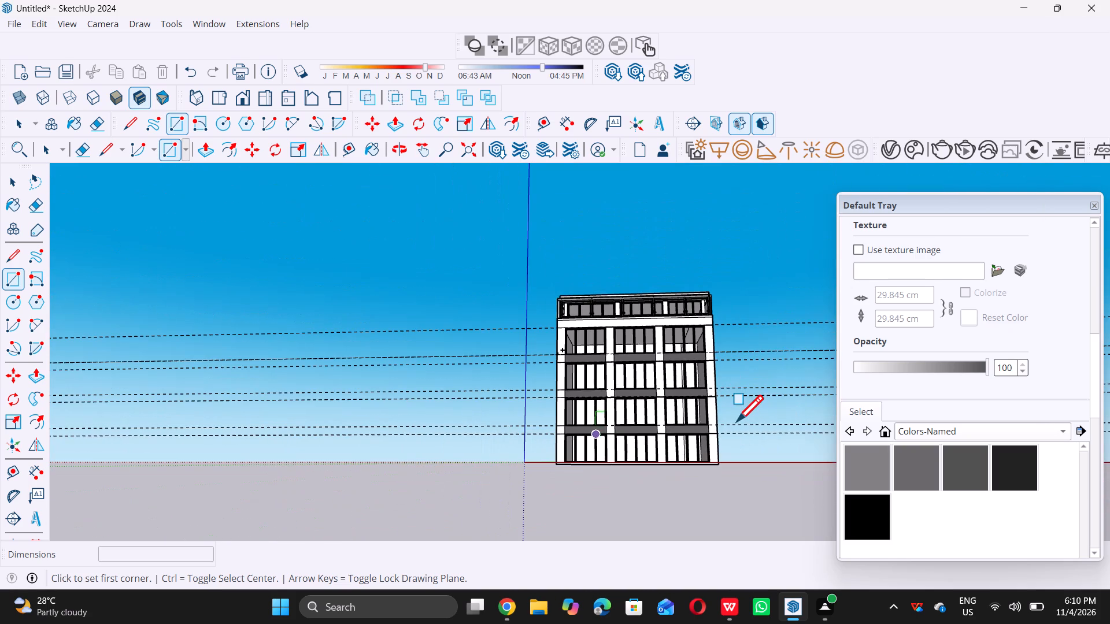
pyautogui.scroll(10, 757, 428)
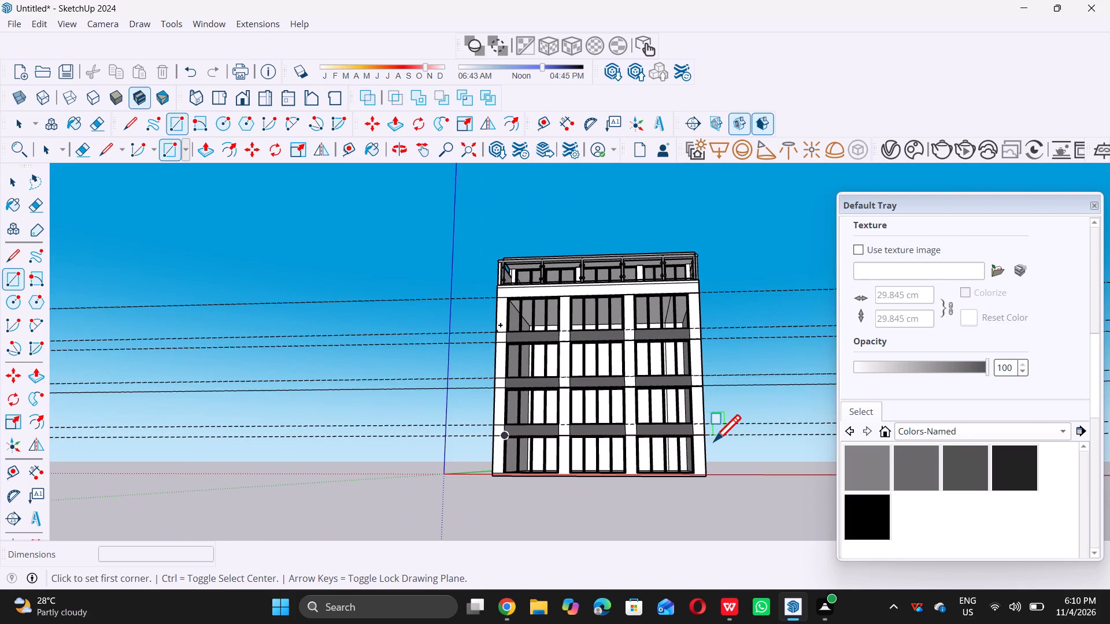
pyautogui.scroll(15, 714, 441)
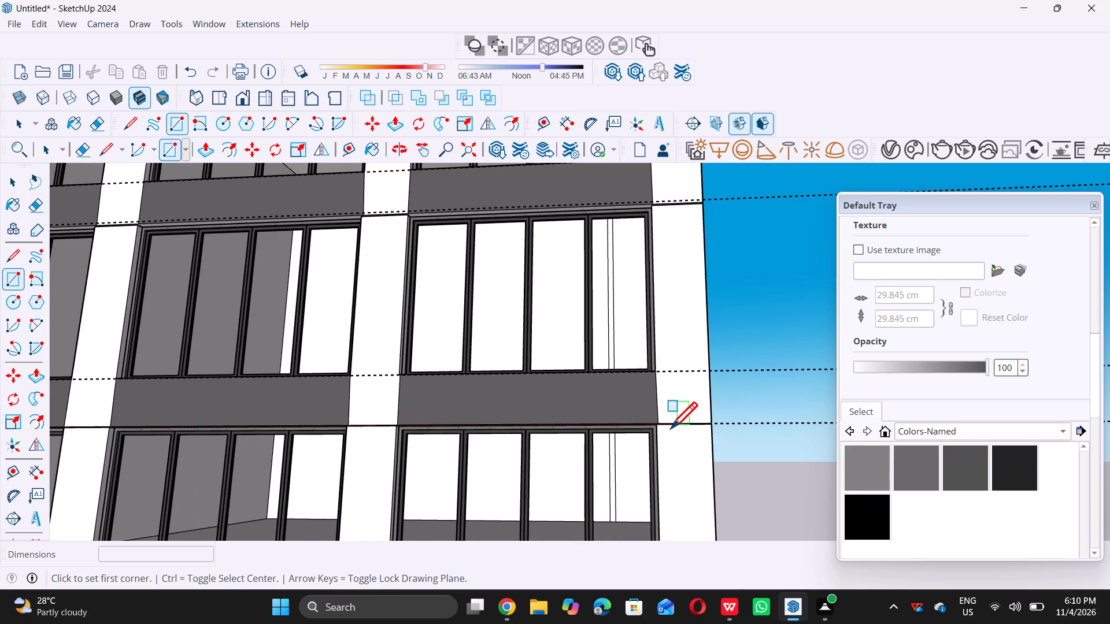
pyautogui.scroll(19, 663, 426)
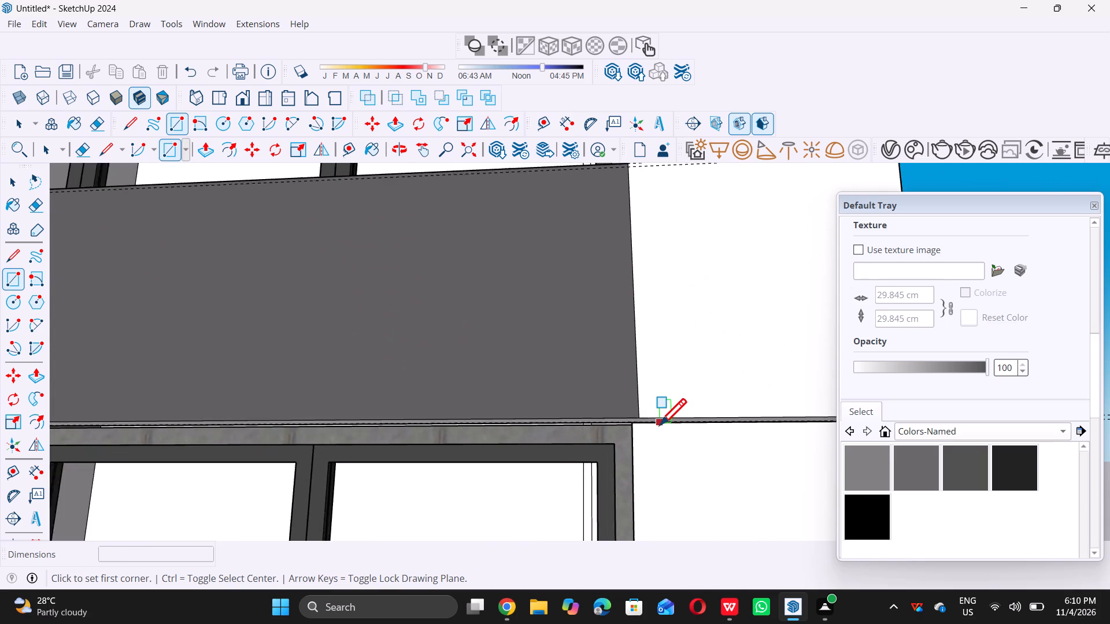
pyautogui.scroll(1, 660, 411)
pyautogui.moveTo(660, 411); pyautogui.dragTo(656, 440, button='middle')
pyautogui.scroll(6, 654, 441)
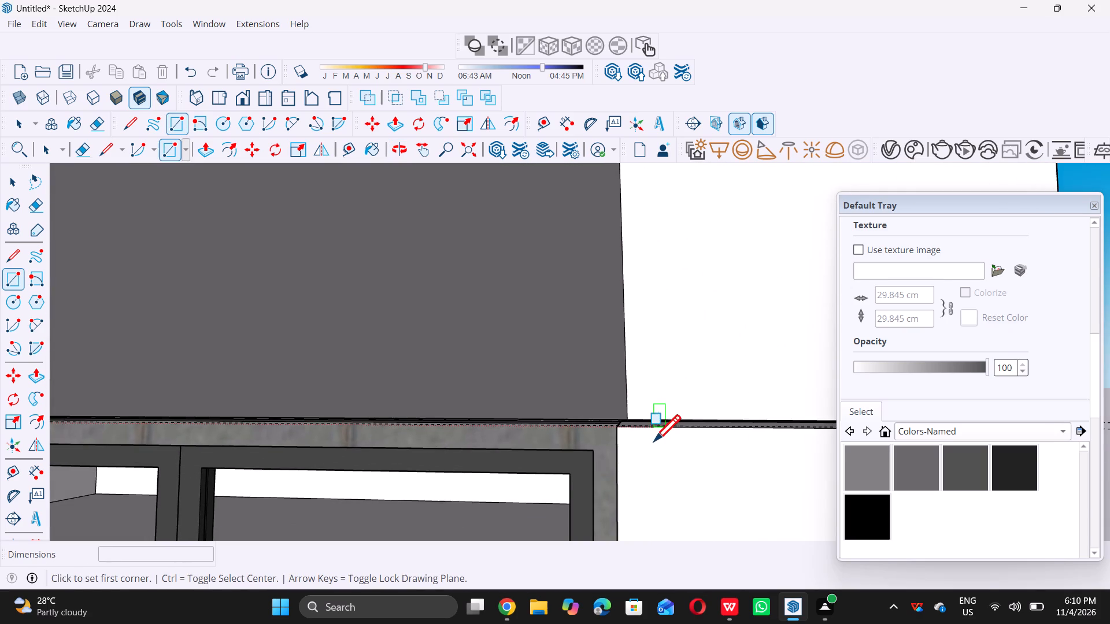
pyautogui.scroll(-16, 635, 429)
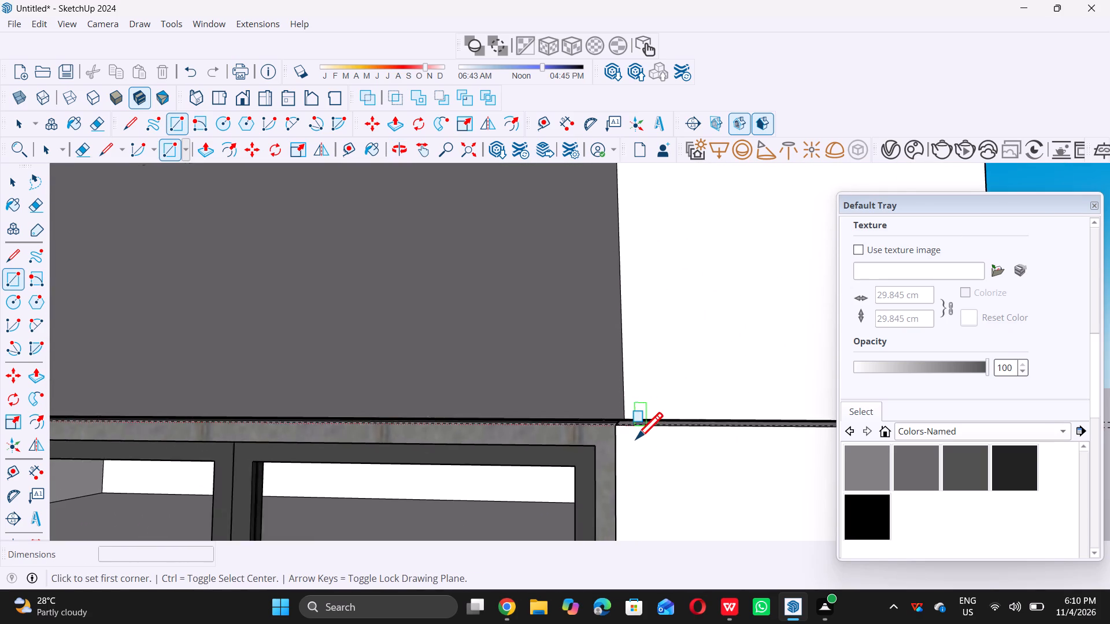
pyautogui.scroll(-8, 636, 439)
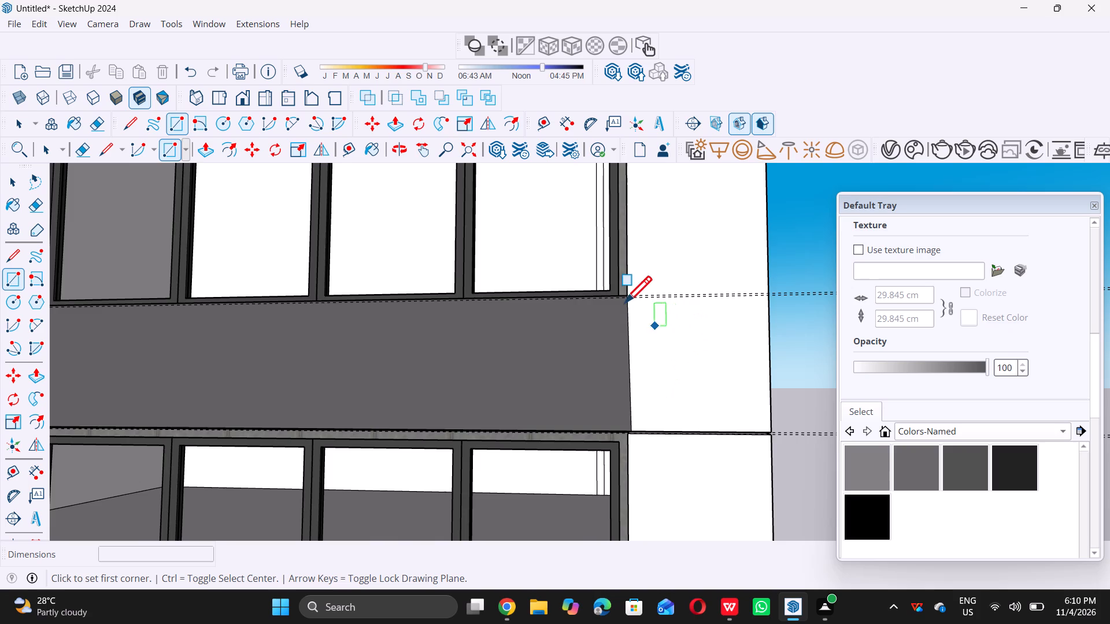
pyautogui.scroll(11, 628, 287)
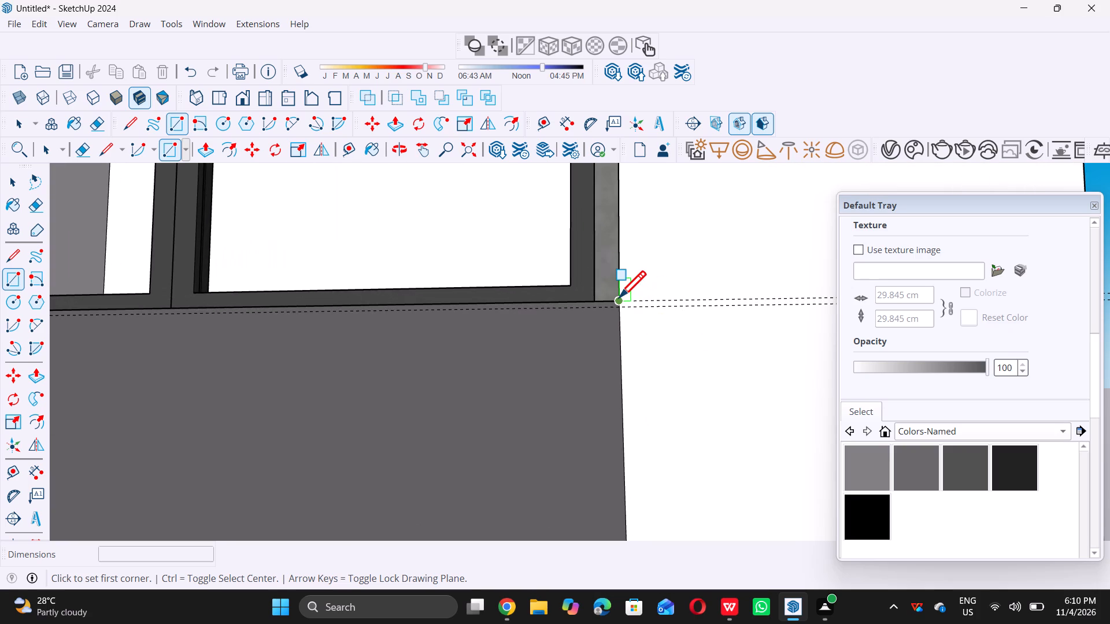
pyautogui.click(619, 297)
pyautogui.scroll(-18, 619, 297)
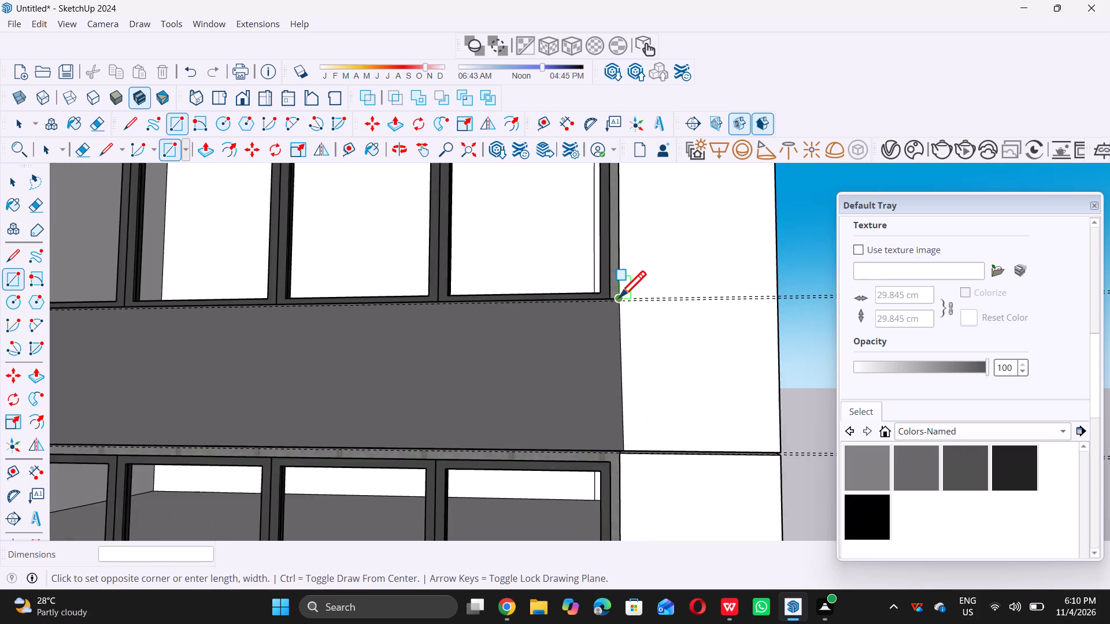
pyautogui.scroll(-2, 619, 297)
pyautogui.scroll(6, 750, 291)
pyautogui.scroll(-4, 689, 314)
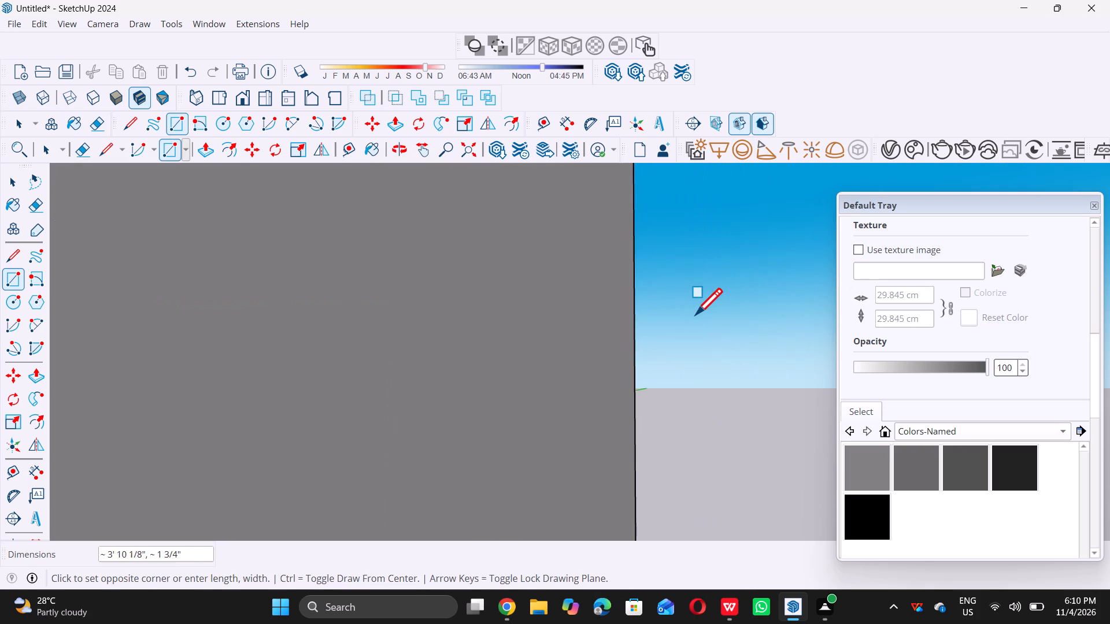
pyautogui.scroll(-2, 695, 314)
pyautogui.scroll(3, 641, 326)
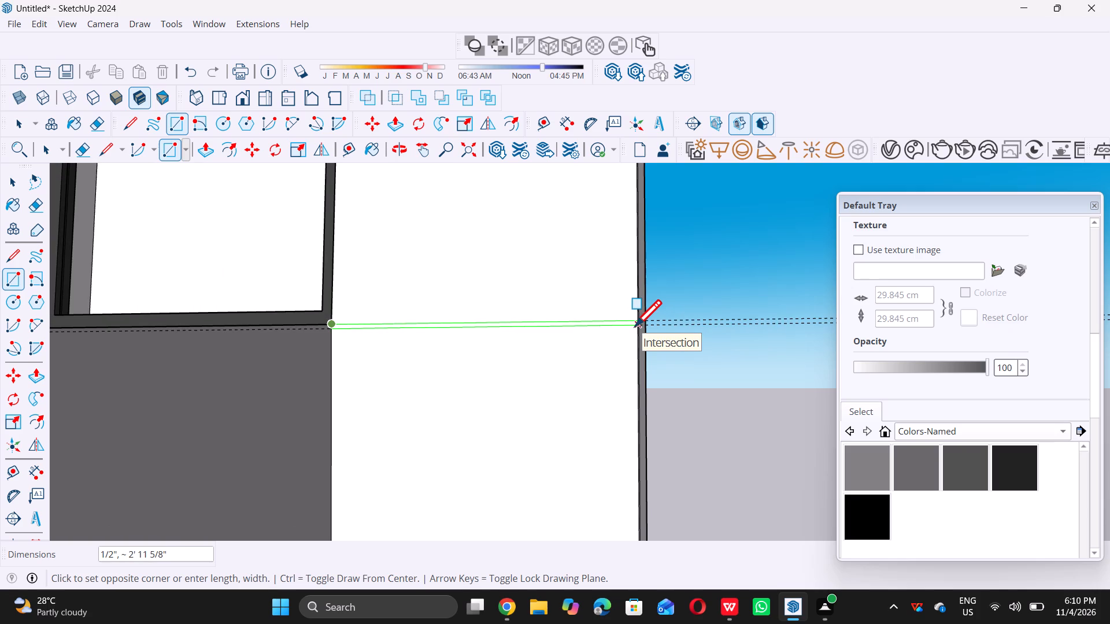
pyautogui.doubleClick(637, 325)
# Examine the joint on the corner pier at the lower edge of the middle gray band from several angles.
pyautogui.scroll(-5, 635, 378)
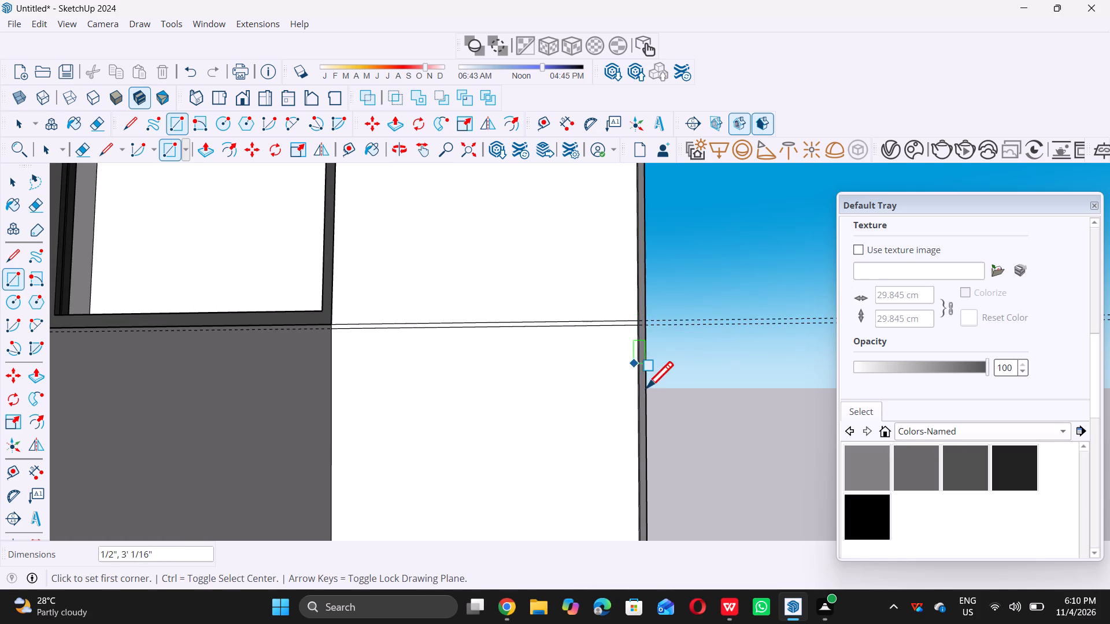
pyautogui.scroll(-20, 646, 388)
pyautogui.scroll(-7, 646, 388)
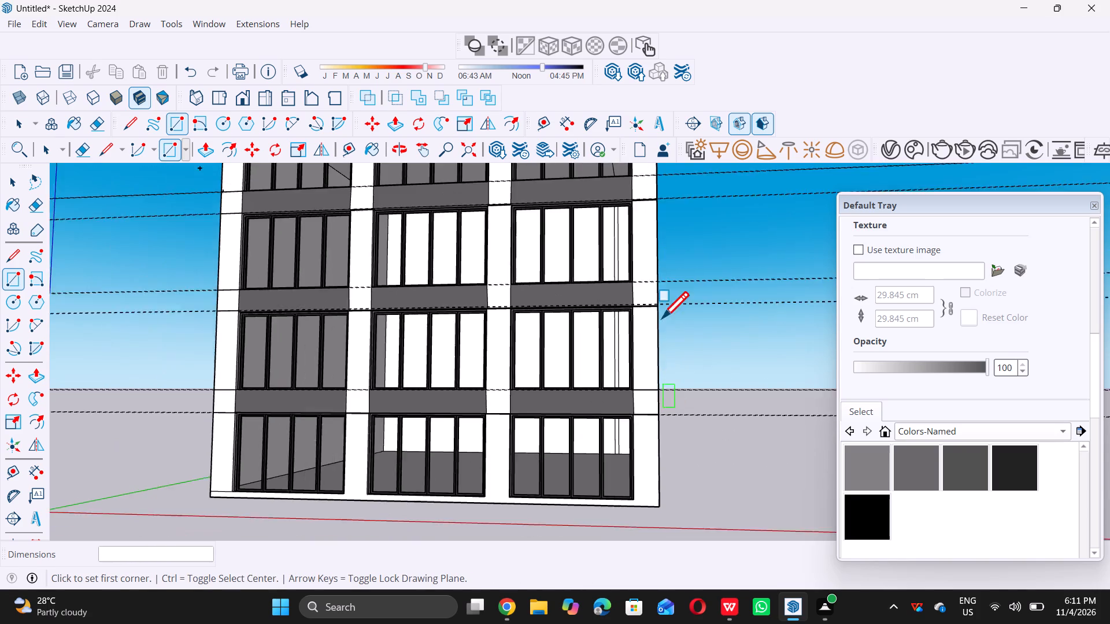
pyautogui.scroll(7, 658, 289)
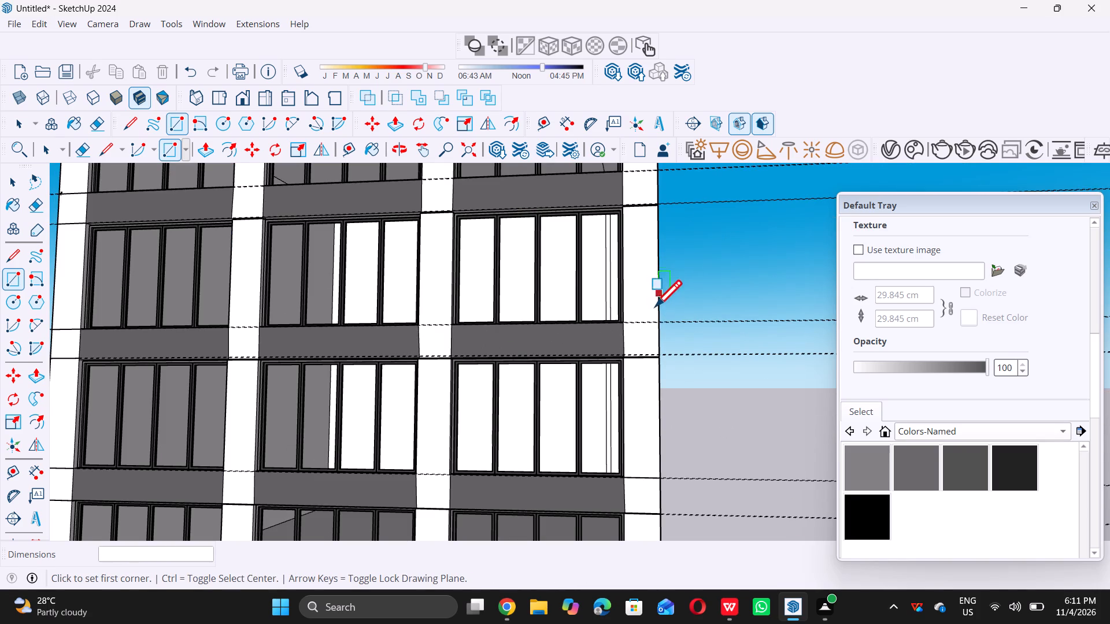
pyautogui.scroll(12, 641, 354)
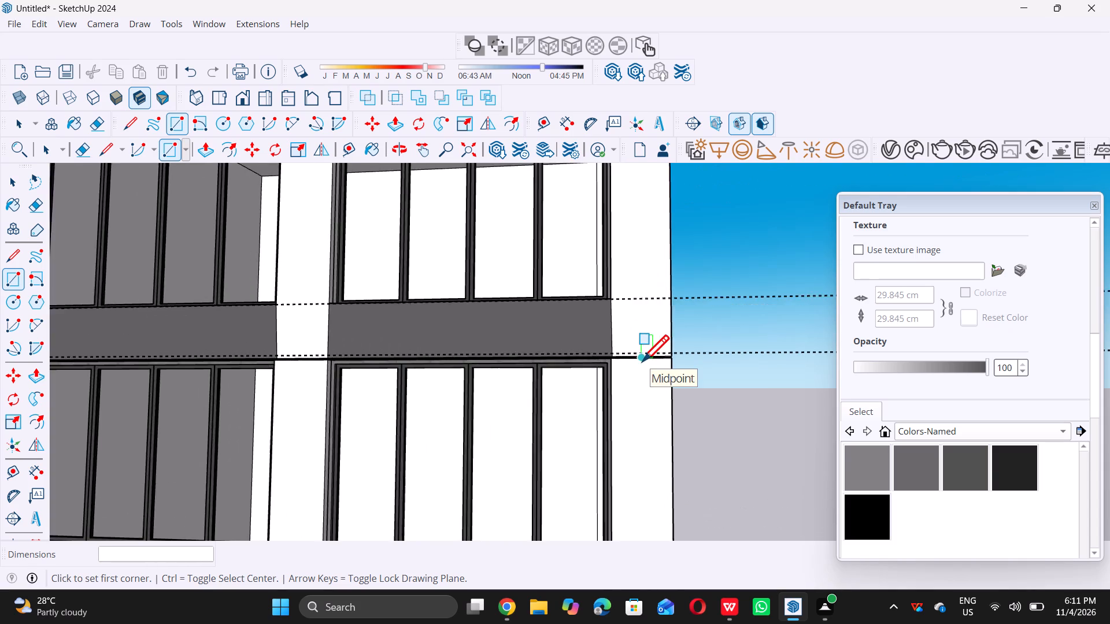
pyautogui.scroll(2, 642, 361)
pyautogui.moveTo(626, 355); pyautogui.dragTo(599, 379, button='middle')
pyautogui.middleClick(599, 379)
pyautogui.middleClick(599, 379)
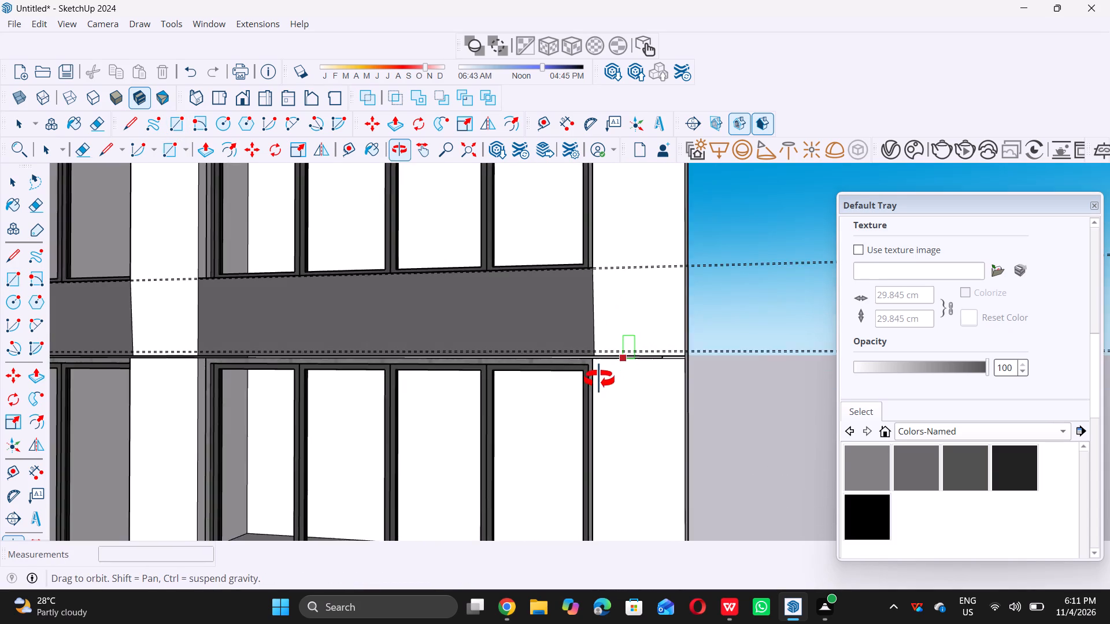
pyautogui.scroll(7, 606, 330)
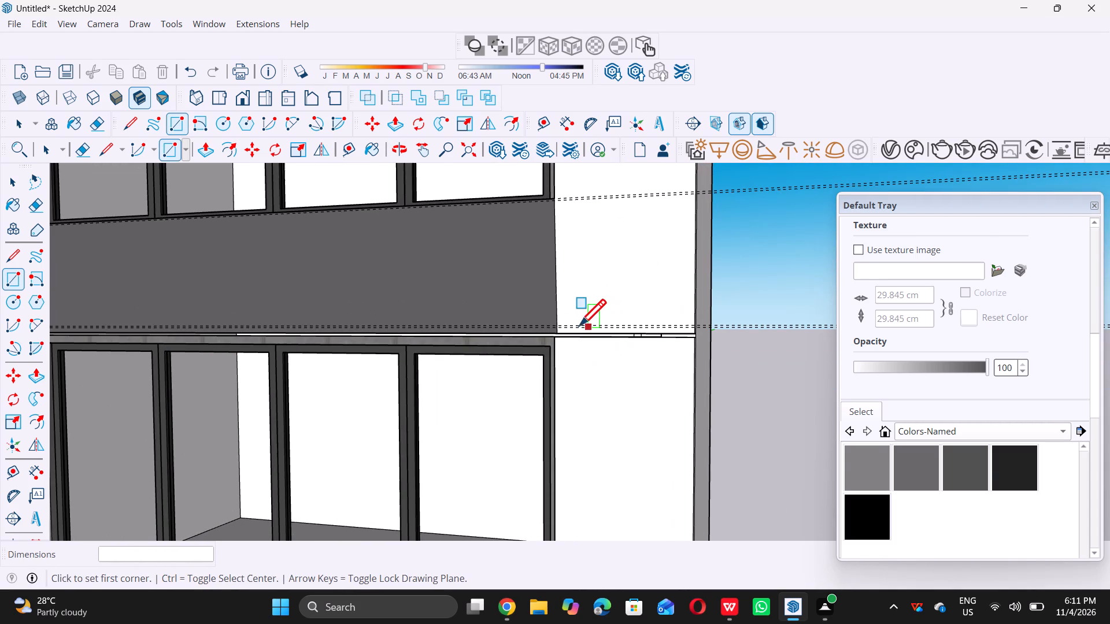
pyautogui.scroll(6, 572, 325)
pyautogui.moveTo(572, 342); pyautogui.dragTo(596, 295, button='middle')
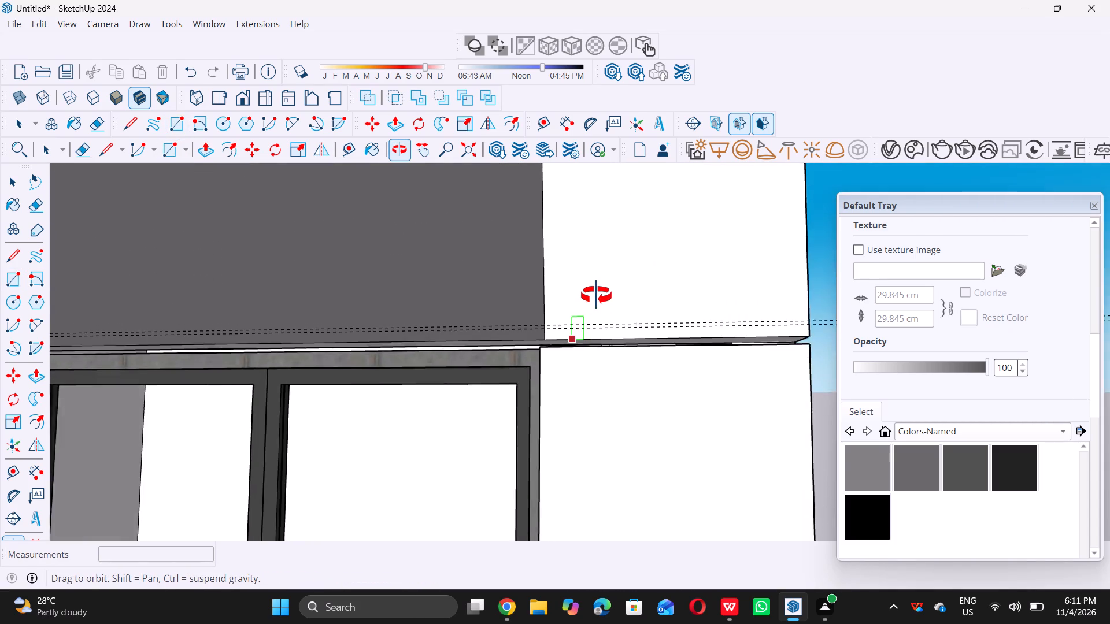
pyautogui.moveTo(596, 295); pyautogui.dragTo(713, 284, button='middle')
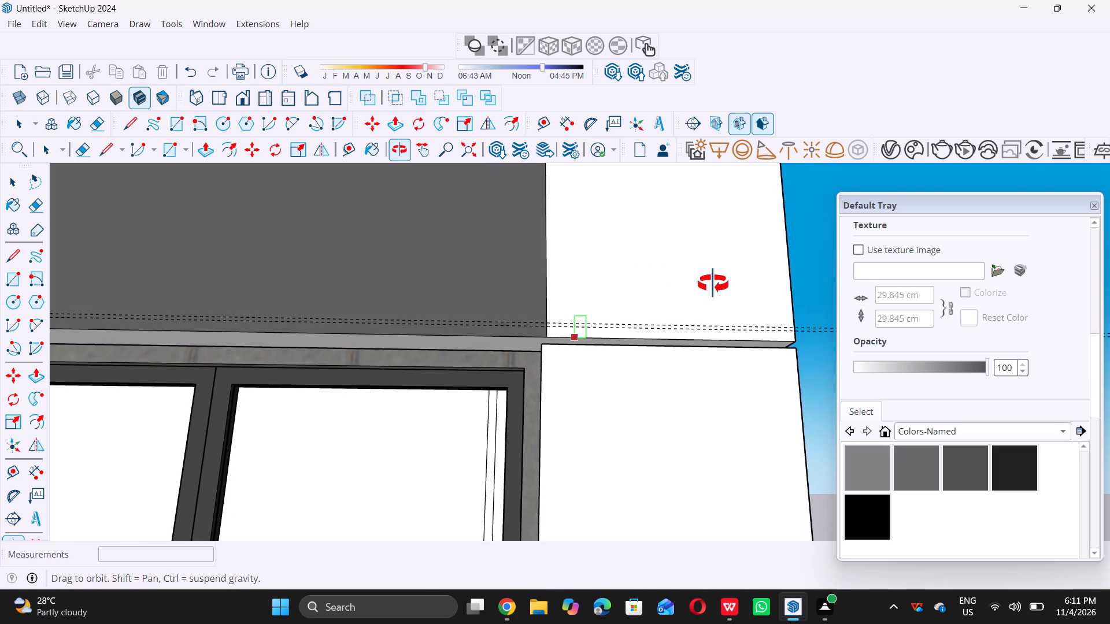
pyautogui.moveTo(713, 284); pyautogui.dragTo(657, 357, button='middle')
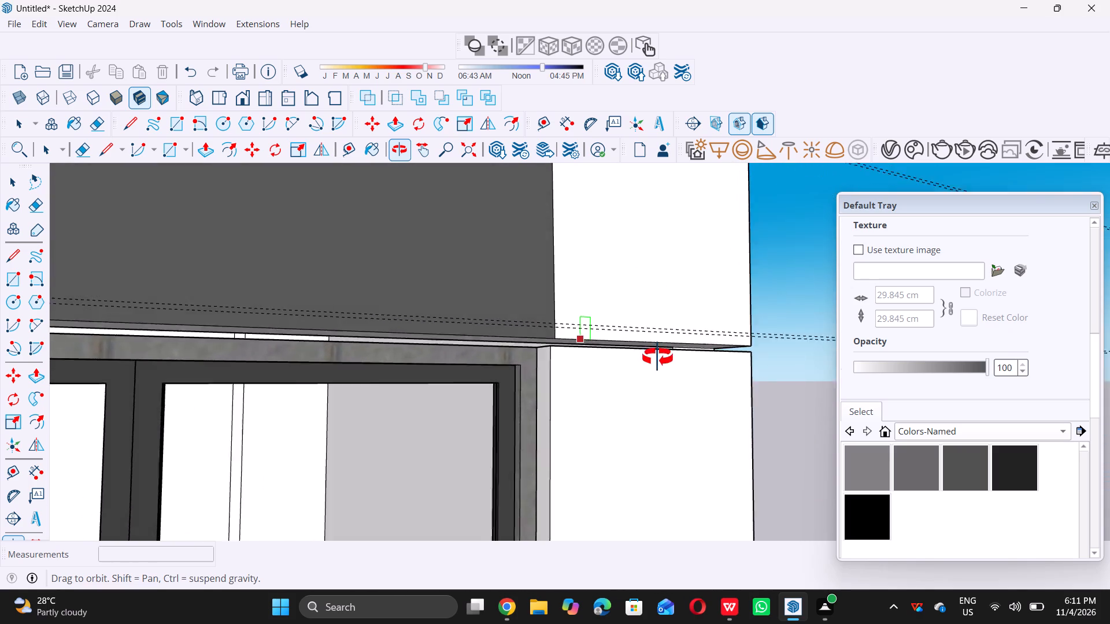
pyautogui.moveTo(657, 357); pyautogui.dragTo(612, 370, button='middle')
pyautogui.scroll(-18, 610, 370)
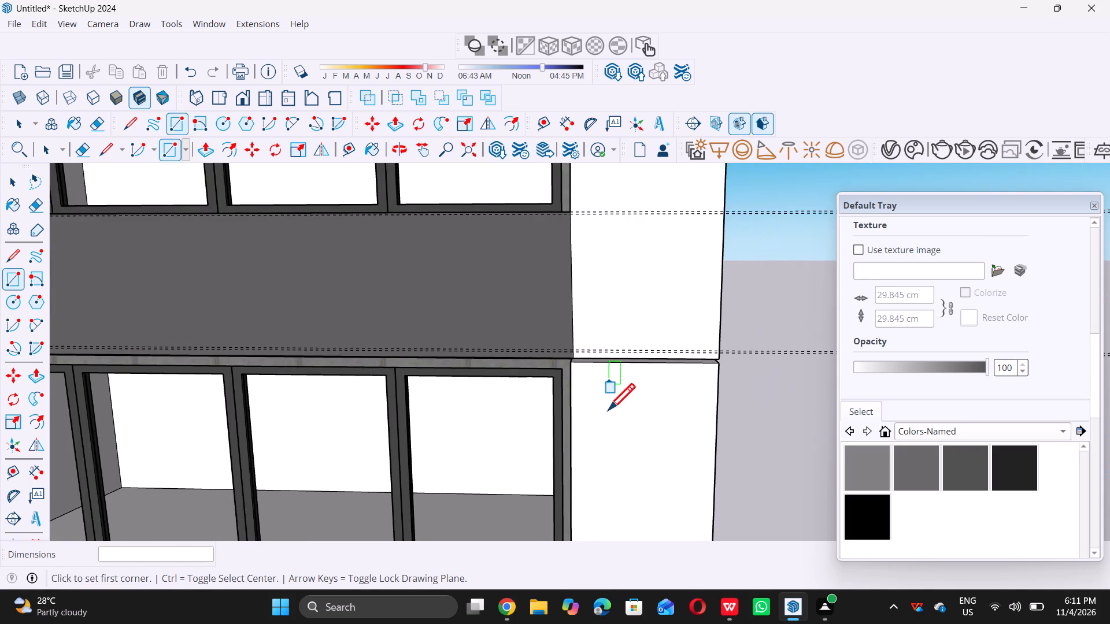
pyautogui.scroll(-3, 608, 410)
# Draw a thin rectangle about 3' long across the corner pier between the paired guides at the upper edge of the middle gray band.
pyautogui.scroll(6, 643, 294)
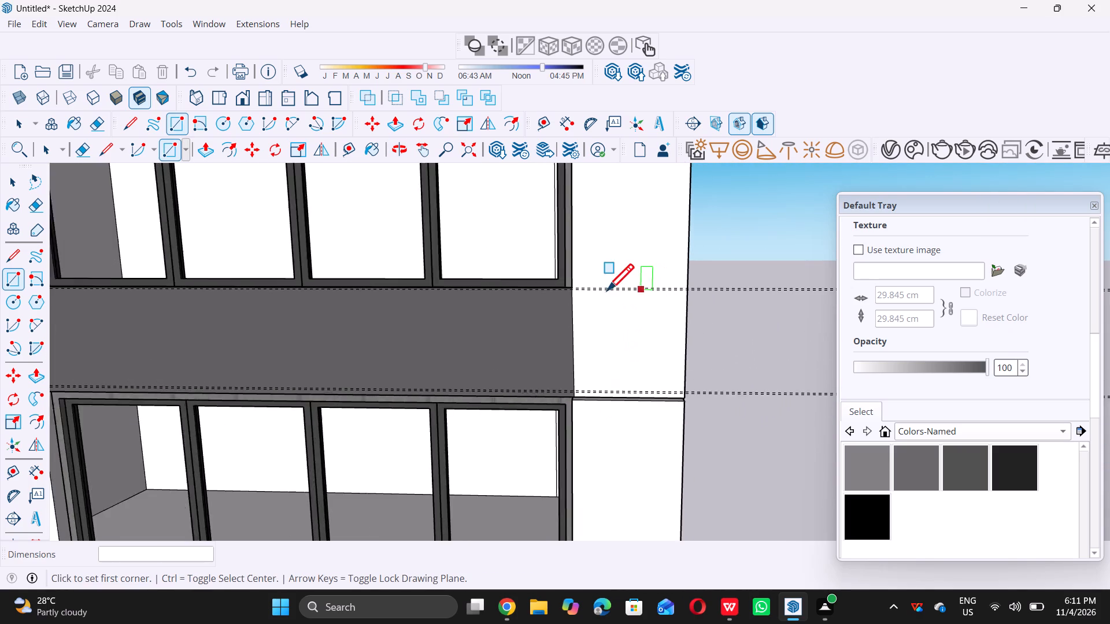
pyautogui.scroll(4, 568, 294)
pyautogui.click(543, 283)
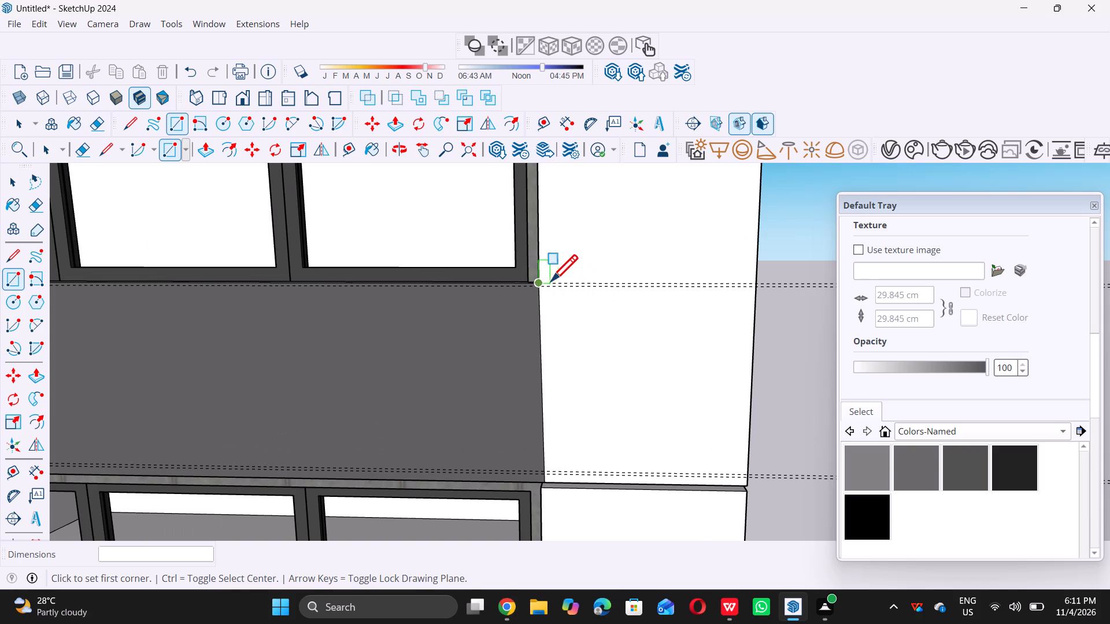
pyautogui.click(756, 291)
# Push/Pull the narrow ledge face on the corner pier about 1 3/16" to fill the gap at the lower edge of the upper gray band.
pyautogui.scroll(-20, 641, 358)
pyautogui.scroll(-5, 641, 358)
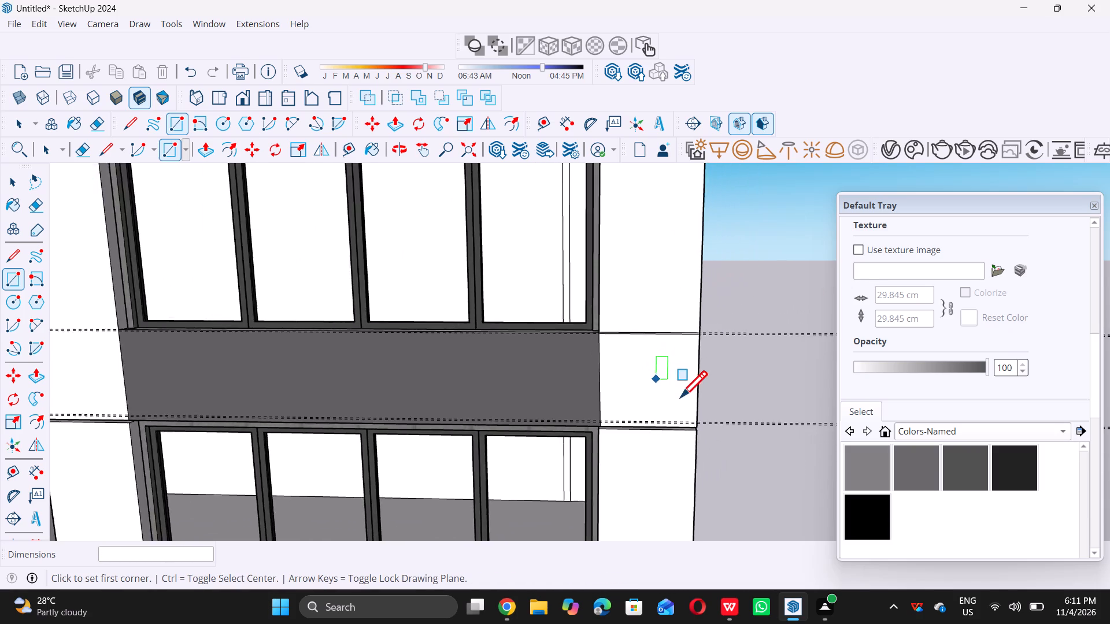
pyautogui.scroll(-20, 680, 397)
pyautogui.scroll(-4, 680, 397)
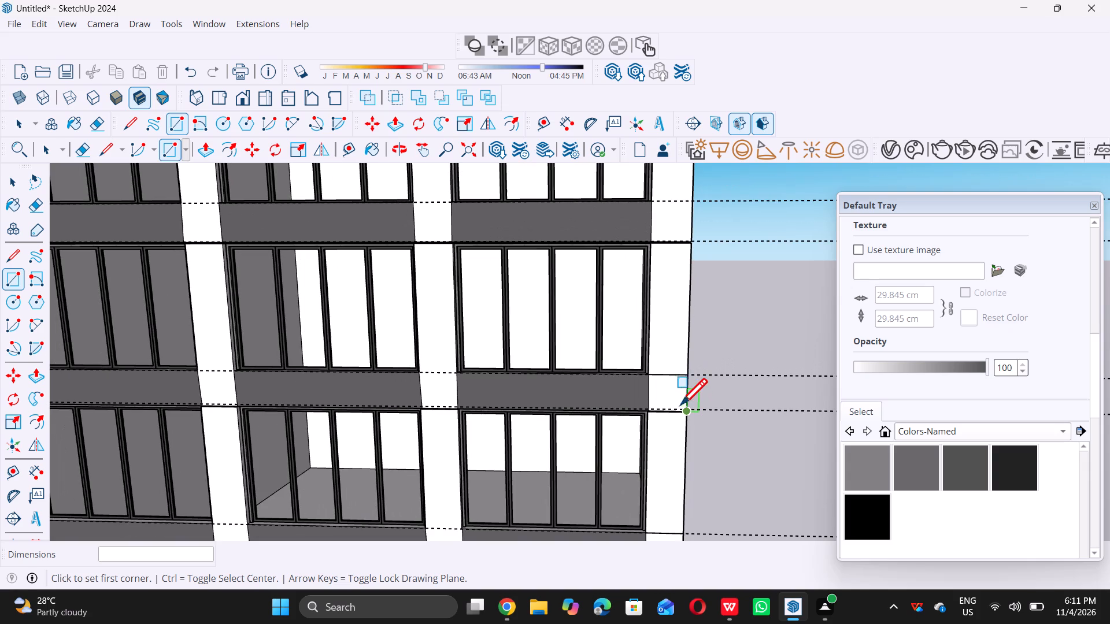
pyautogui.scroll(-5, 682, 392)
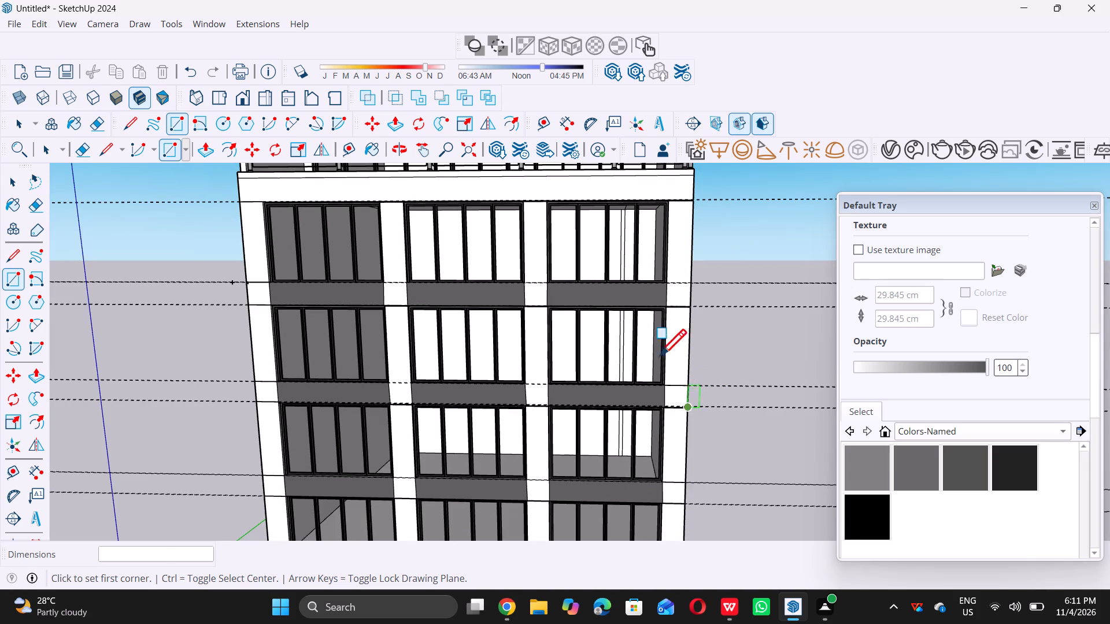
pyautogui.scroll(12, 665, 272)
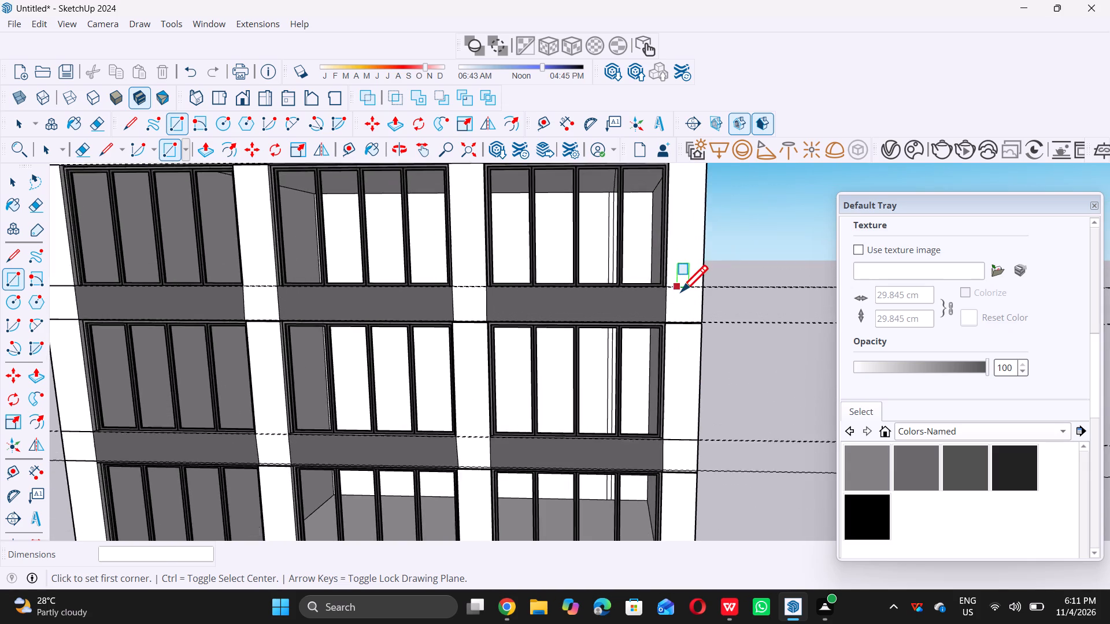
pyautogui.scroll(7, 681, 291)
pyautogui.scroll(13, 693, 359)
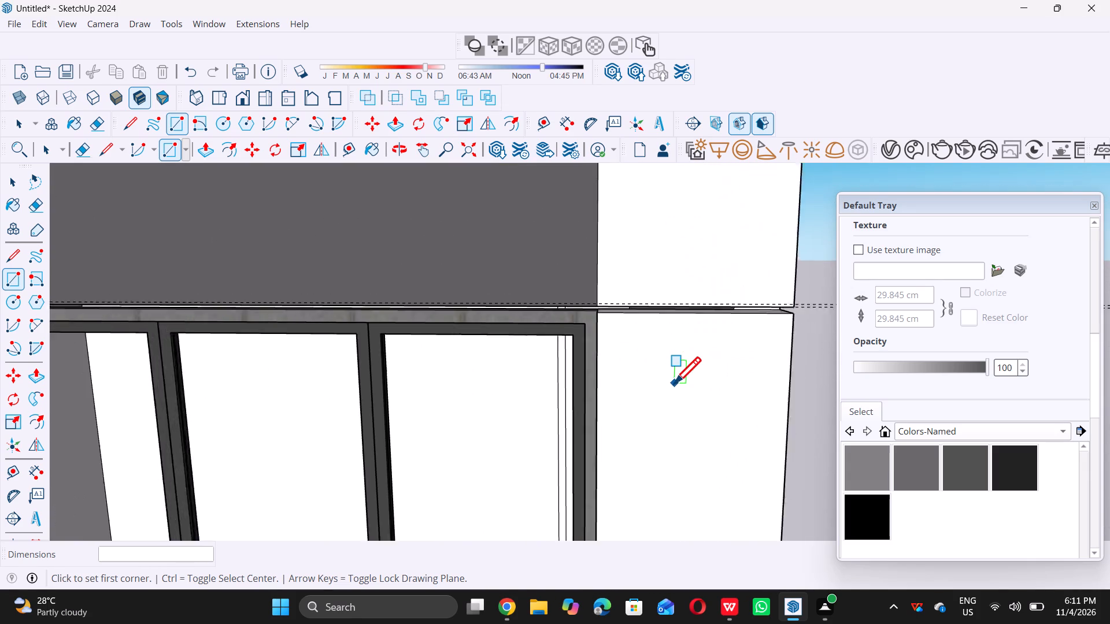
pyautogui.moveTo(612, 366); pyautogui.dragTo(672, 289, button='middle')
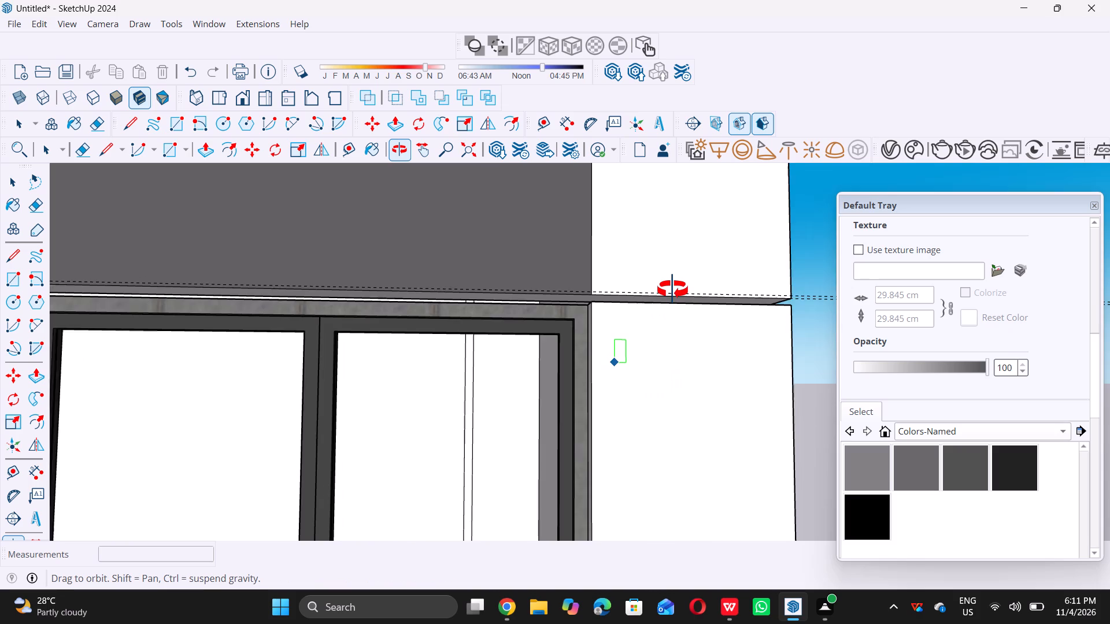
pyautogui.moveTo(672, 289); pyautogui.dragTo(737, 300, button='middle')
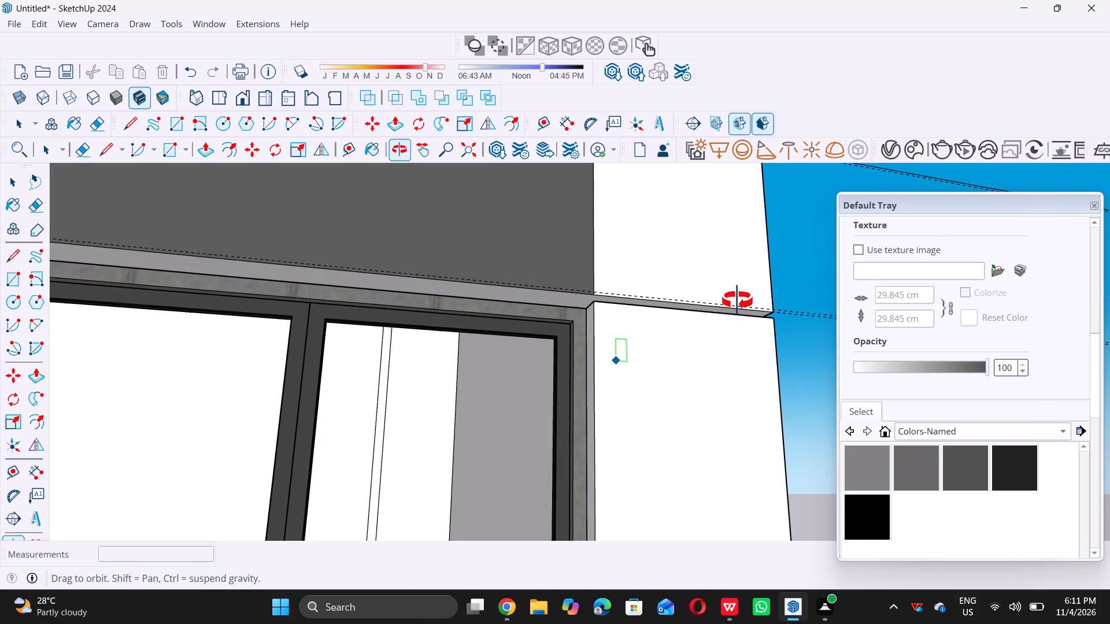
pyautogui.moveTo(737, 300); pyautogui.dragTo(646, 369, button='middle')
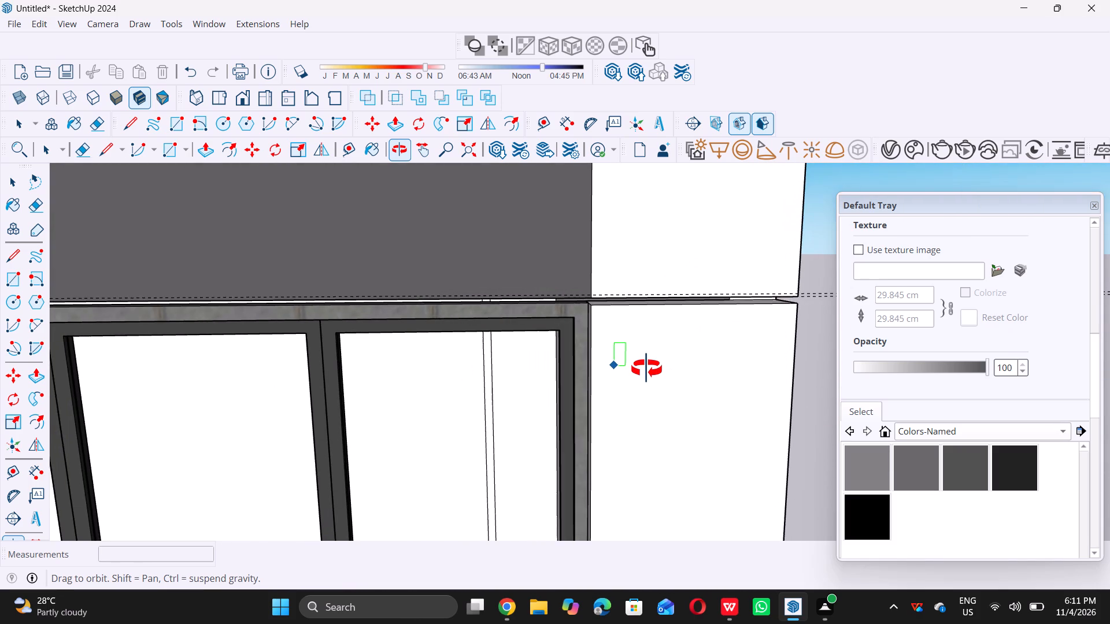
pyautogui.moveTo(646, 369); pyautogui.dragTo(658, 363, button='middle')
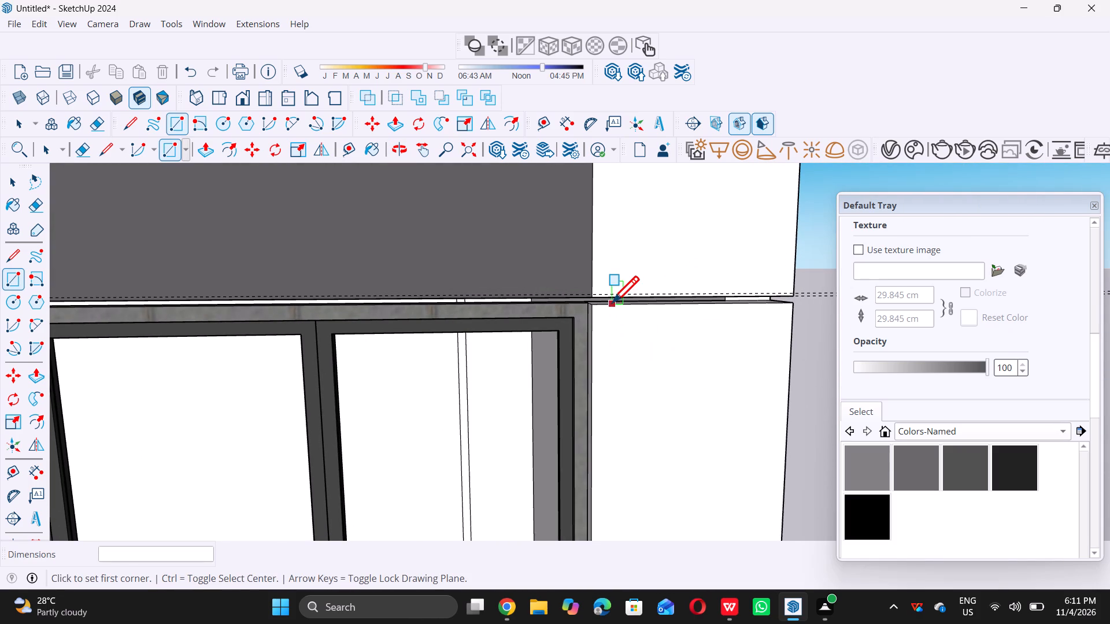
pyautogui.moveTo(604, 331); pyautogui.dragTo(678, 311, button='middle')
pyautogui.moveTo(686, 309); pyautogui.dragTo(712, 278, button='middle')
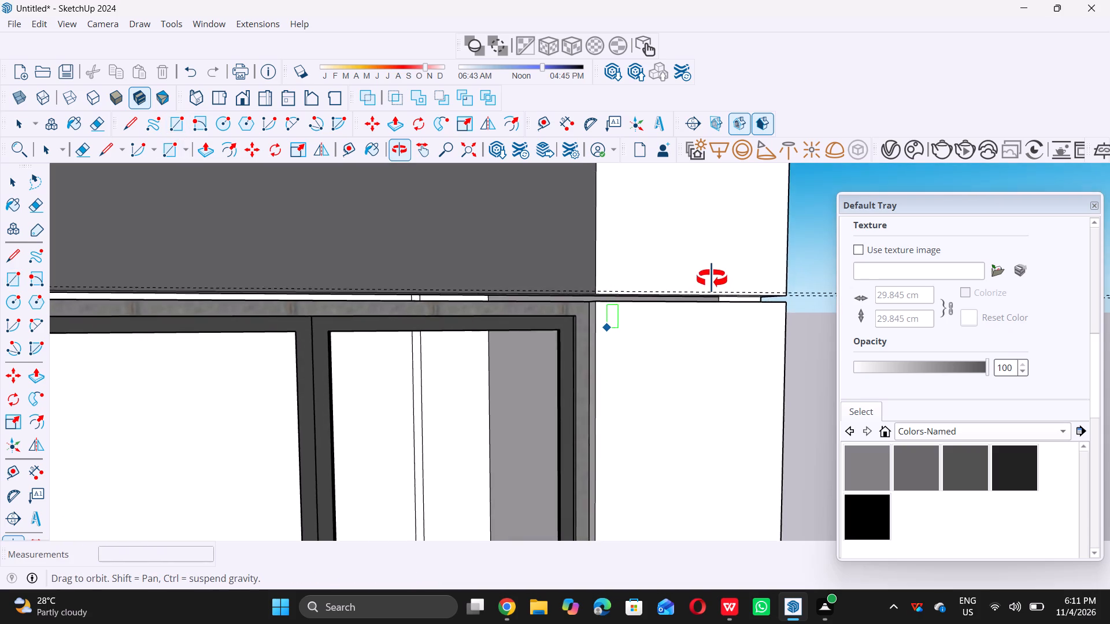
pyautogui.moveTo(712, 278); pyautogui.dragTo(716, 273, button='middle')
pyautogui.scroll(8, 614, 324)
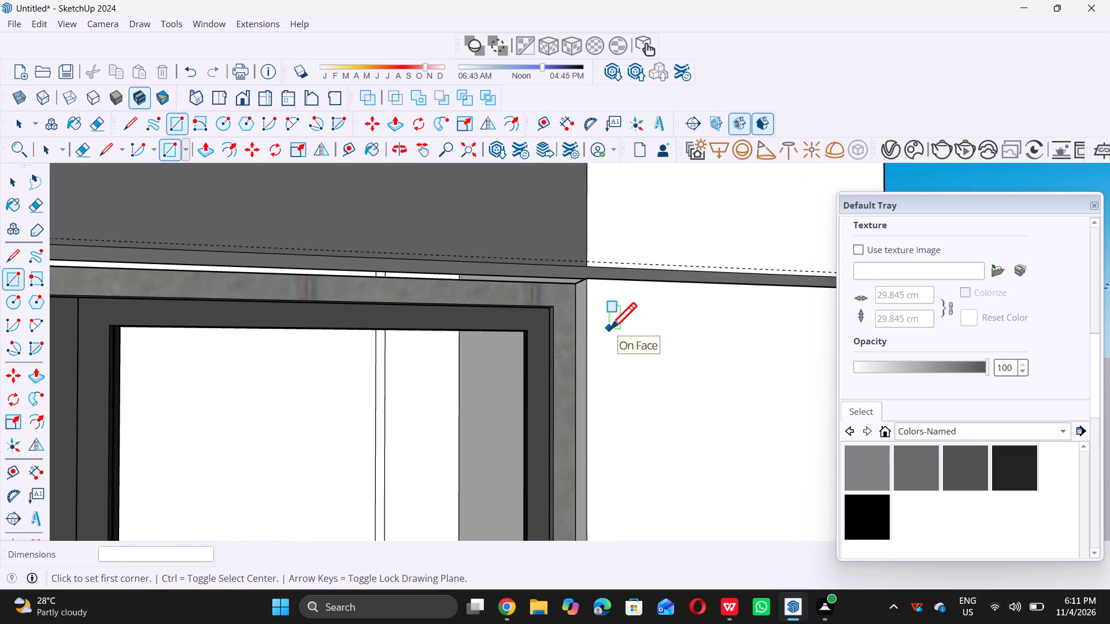
pyautogui.press('space')
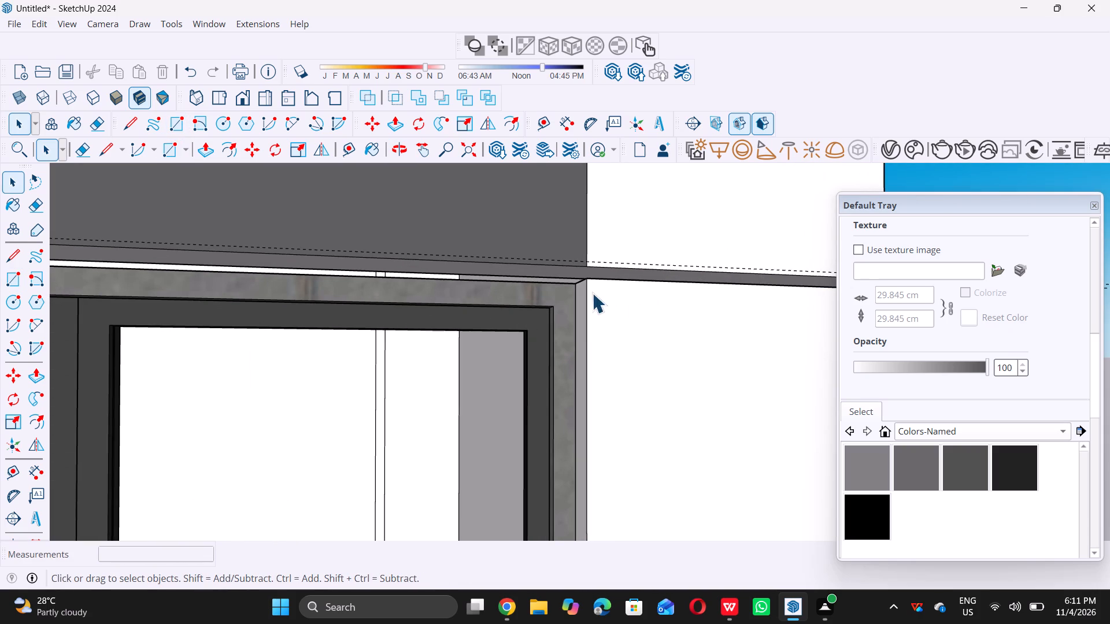
pyautogui.moveTo(591, 294); pyautogui.dragTo(598, 358, button='middle')
pyautogui.scroll(7, 598, 358)
pyautogui.click(653, 285)
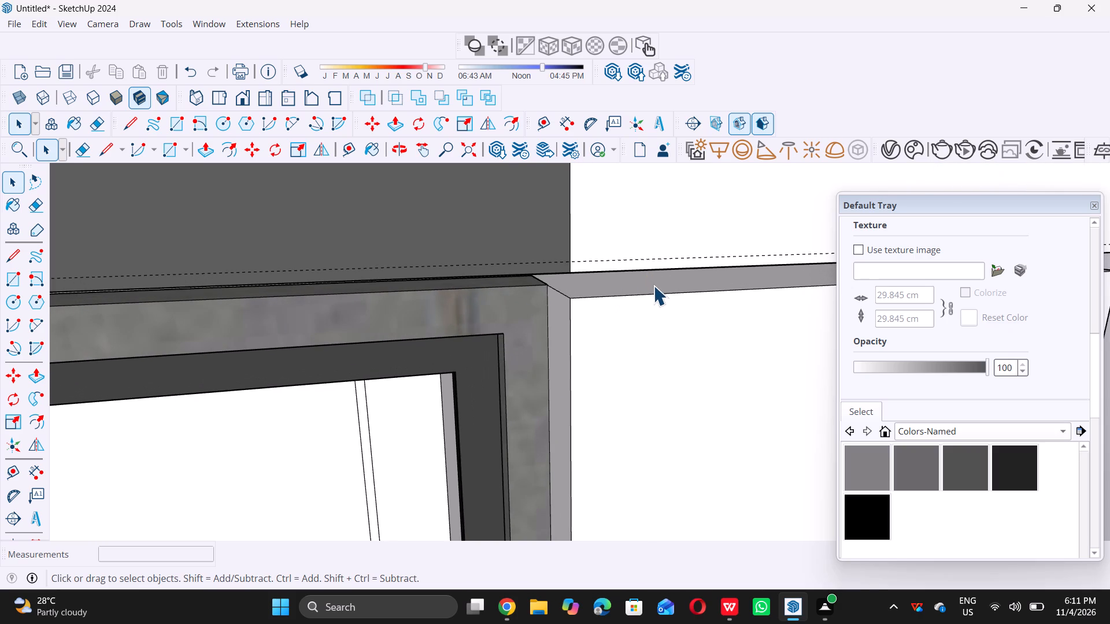
pyautogui.press('p')
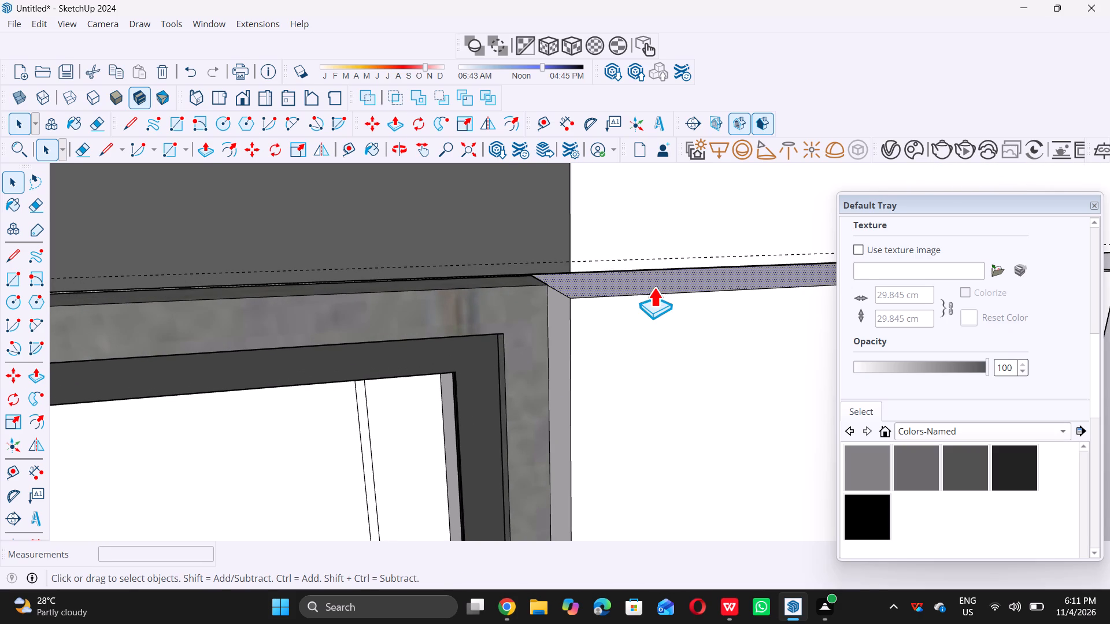
pyautogui.click(663, 277)
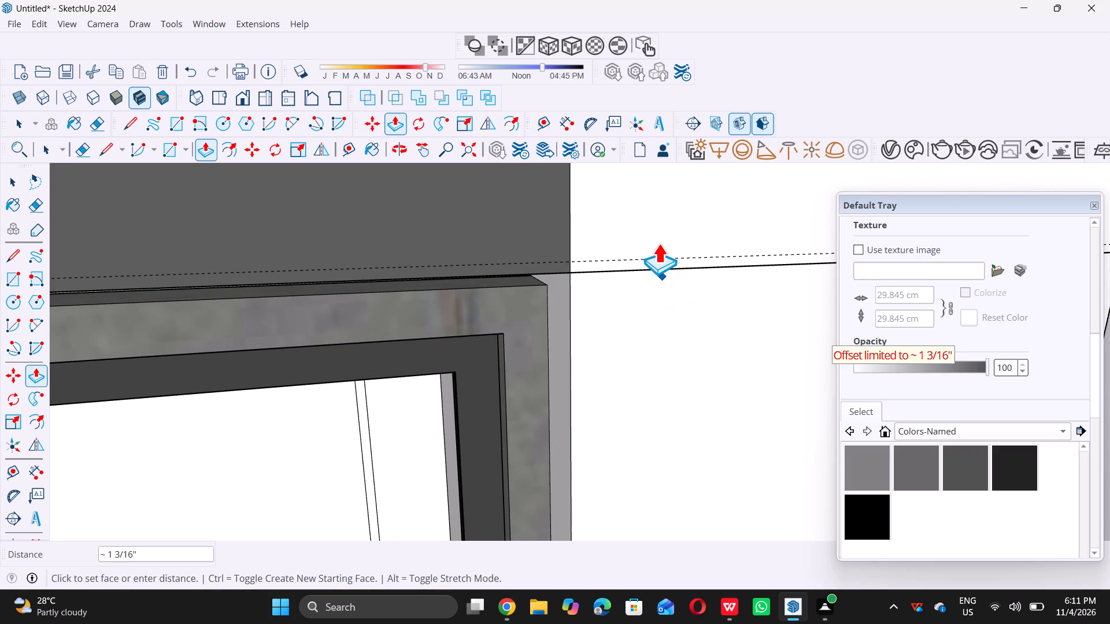
pyautogui.click(658, 243)
pyautogui.press('space')
# Draw a rectangle about 1/2" by 3' across the filled corner pier between the paired guides at the lower edge of the upper gray band.
pyautogui.scroll(-7, 617, 256)
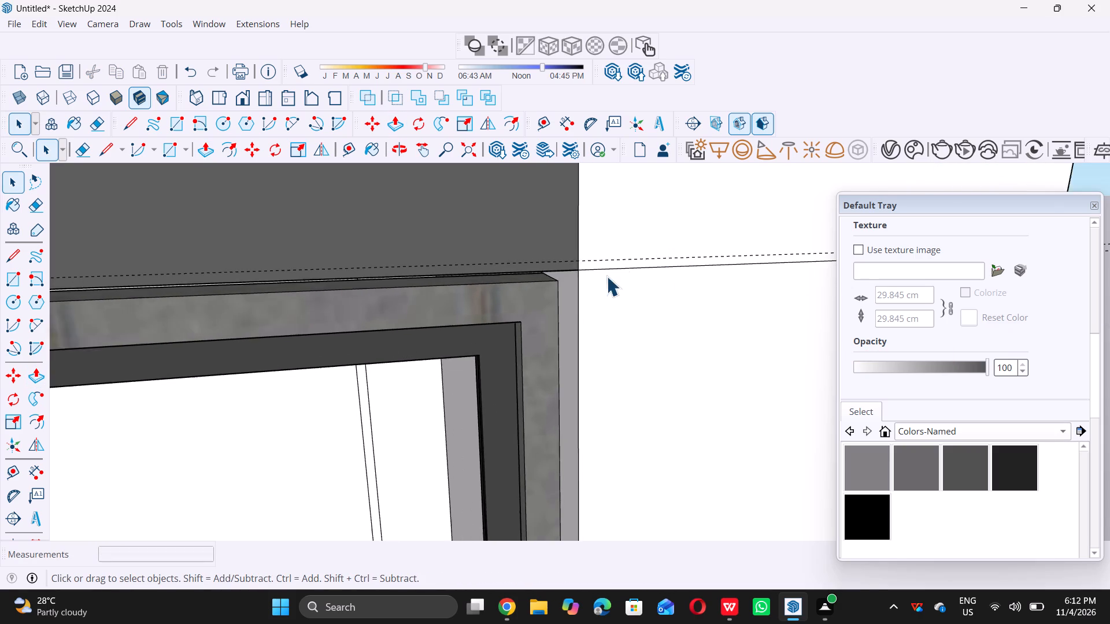
pyautogui.scroll(-17, 606, 276)
pyautogui.moveTo(657, 394); pyautogui.dragTo(641, 387, button='middle')
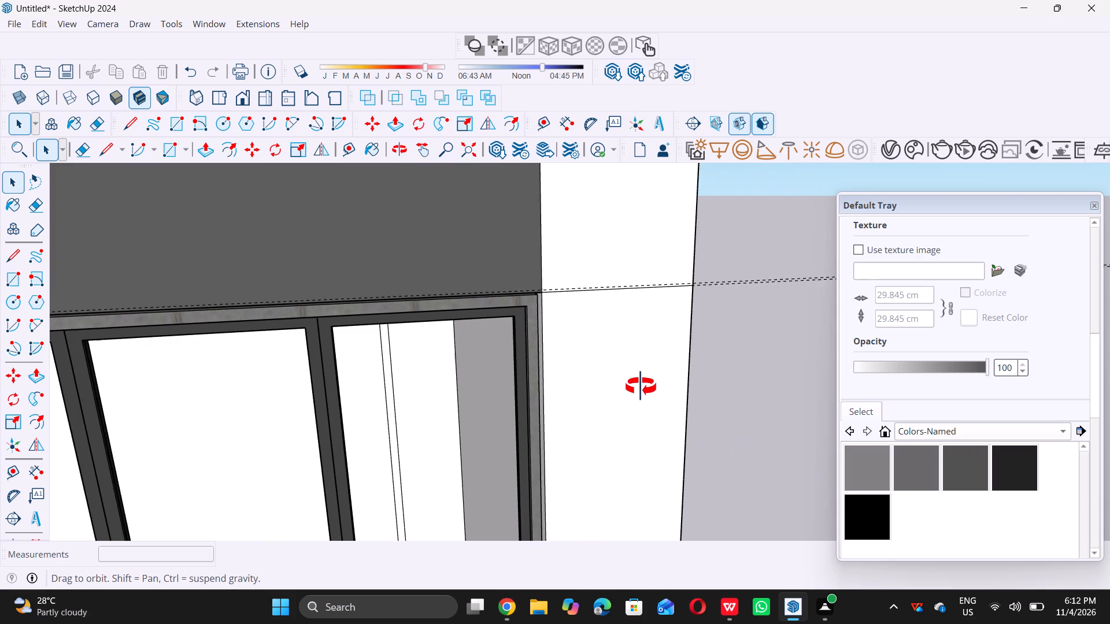
pyautogui.moveTo(641, 387); pyautogui.dragTo(647, 358, button='middle')
pyautogui.middleClick(647, 358)
pyautogui.scroll(6, 634, 341)
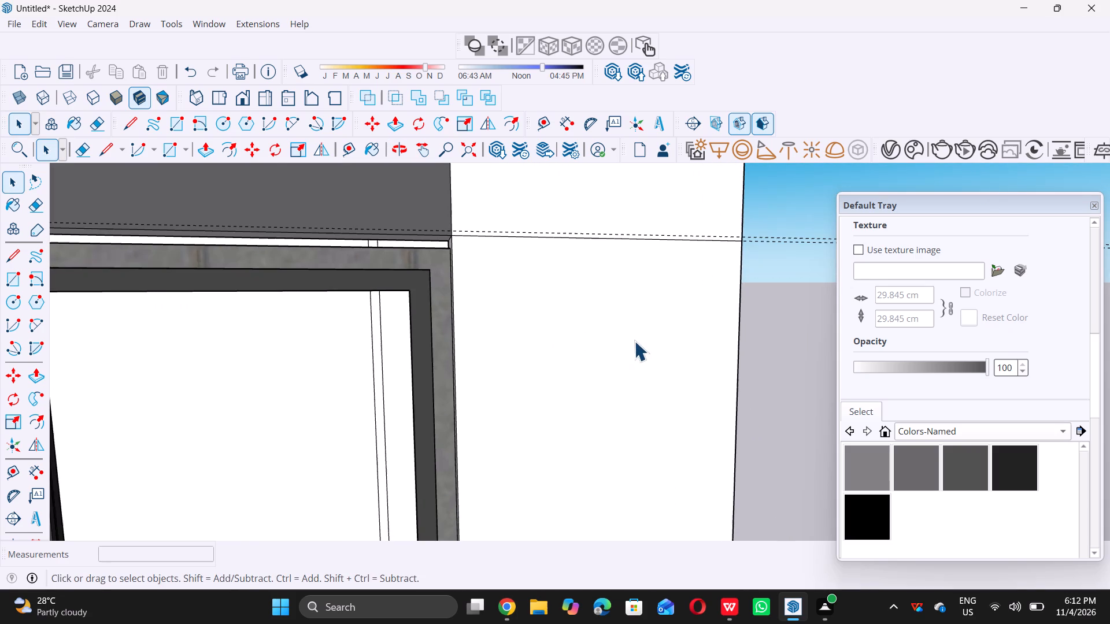
pyautogui.press('r')
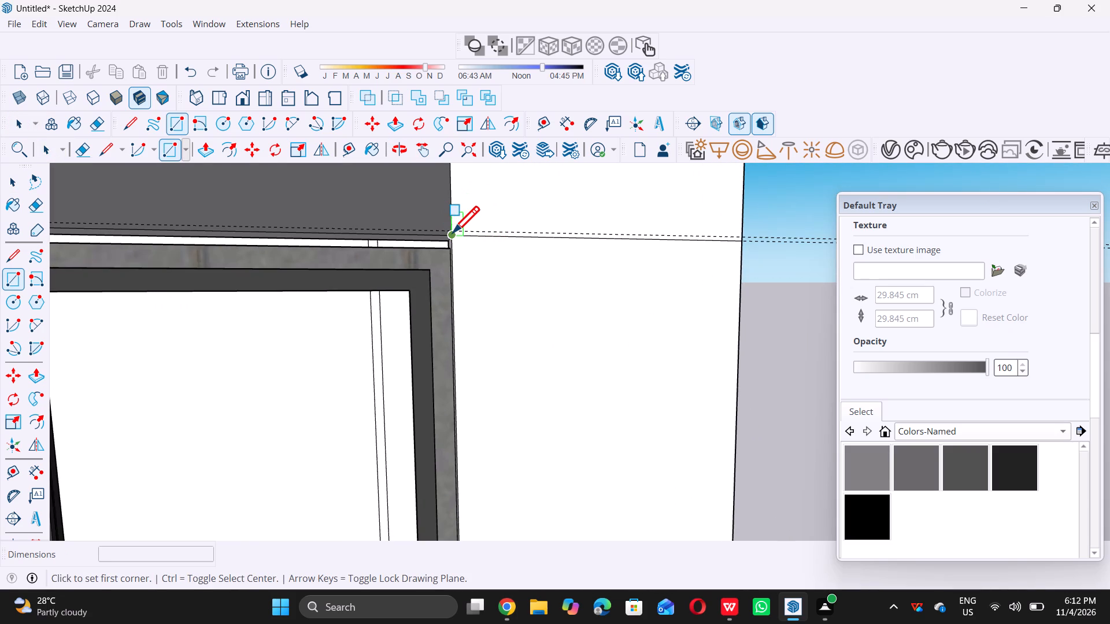
pyautogui.click(453, 232)
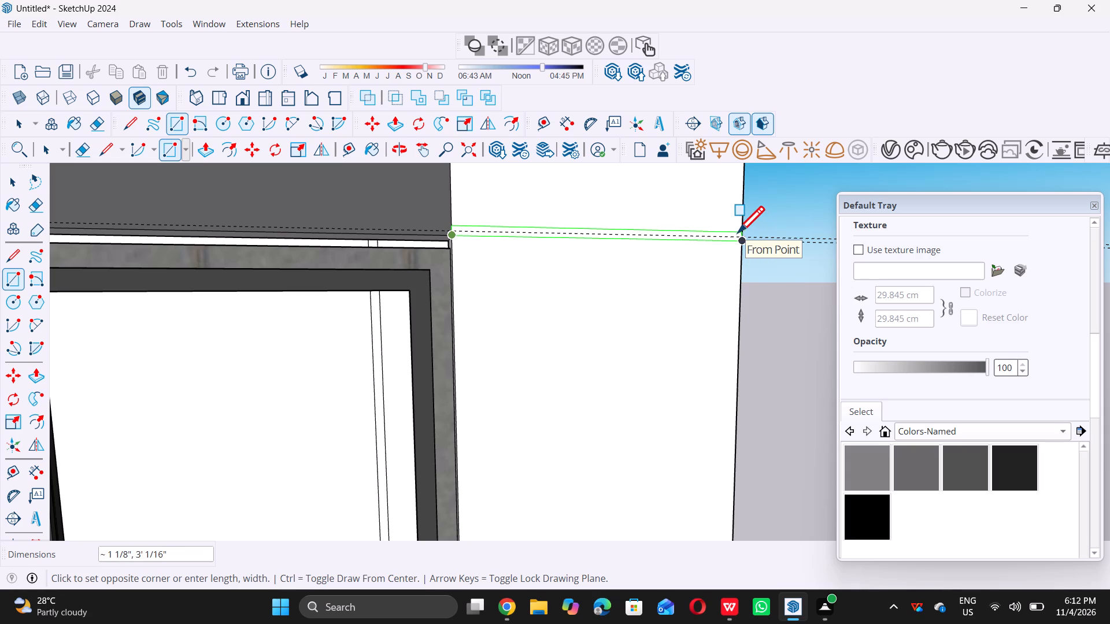
pyautogui.scroll(5, 736, 237)
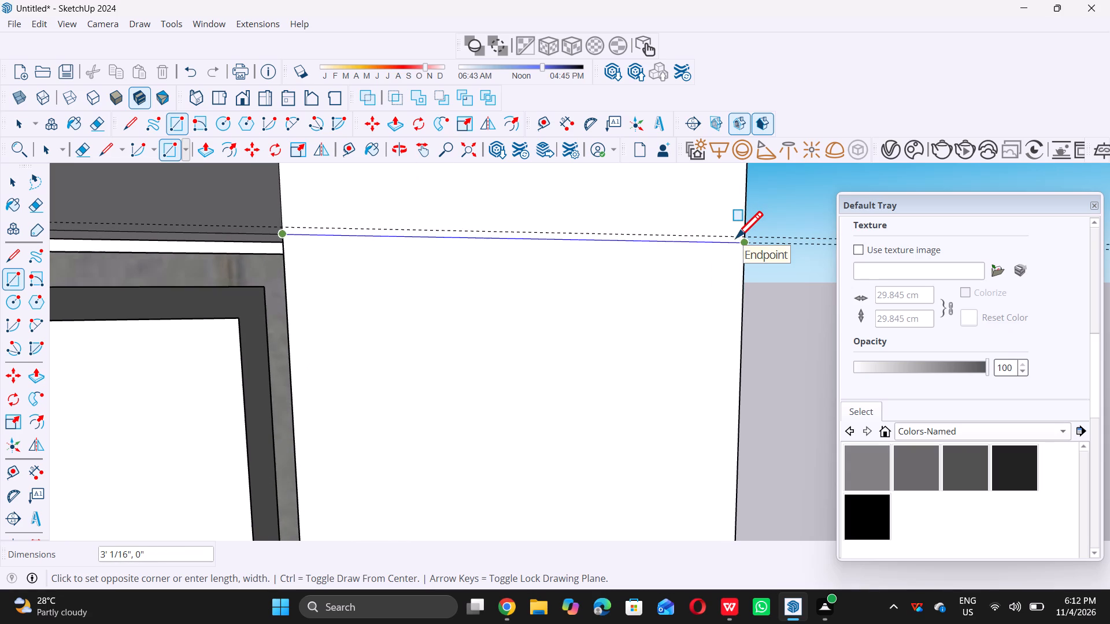
pyautogui.doubleClick(745, 235)
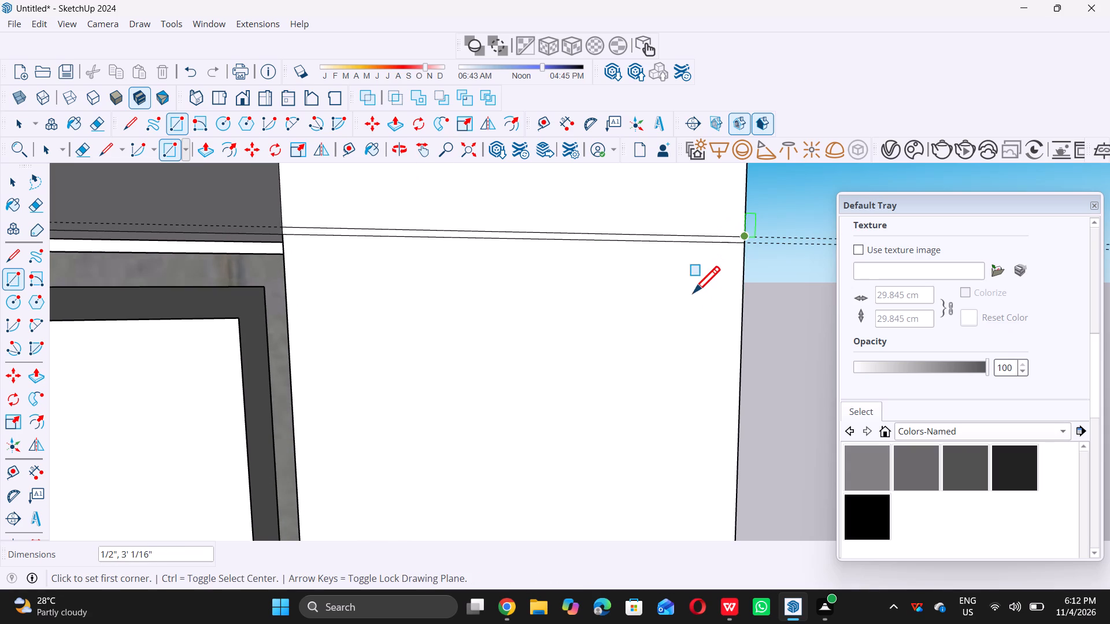
pyautogui.scroll(-20, 688, 304)
pyautogui.scroll(-16, 688, 304)
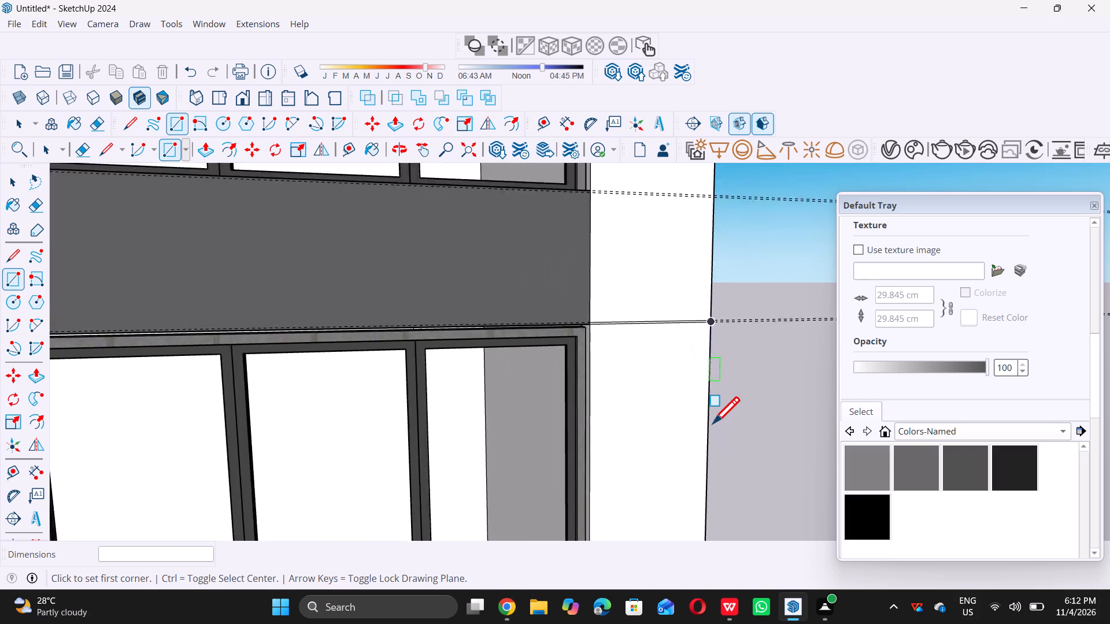
# Draw a rectangle about 1/2" by 3' across the corner pier between the paired guides at the upper edge of the upper gray band.
pyautogui.scroll(-7, 713, 423)
pyautogui.scroll(13, 694, 333)
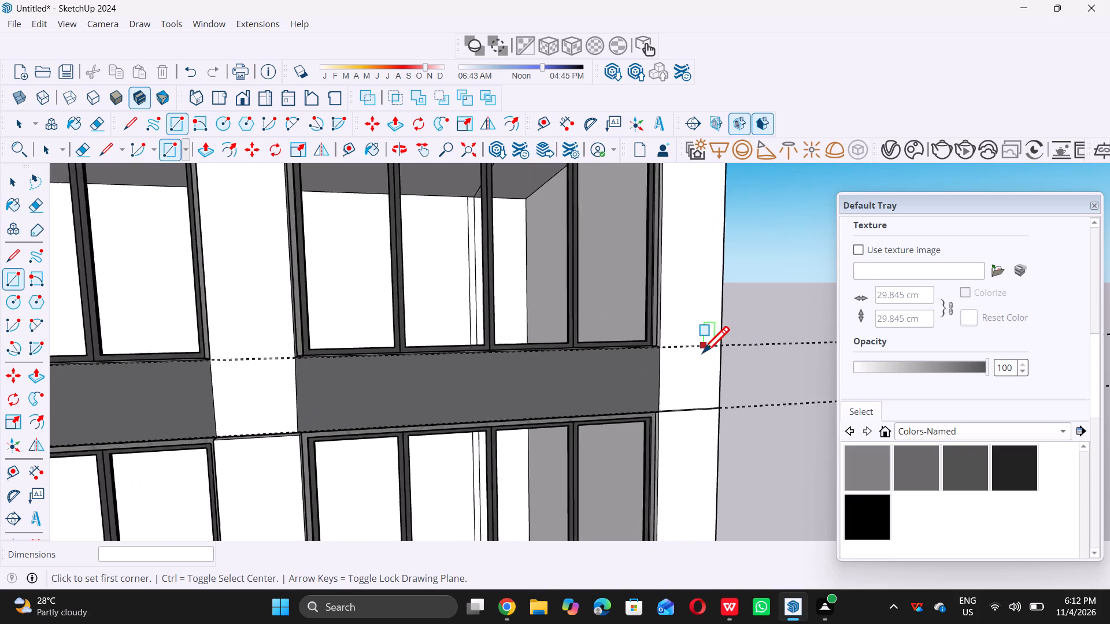
pyautogui.scroll(11, 702, 354)
pyautogui.scroll(6, 621, 347)
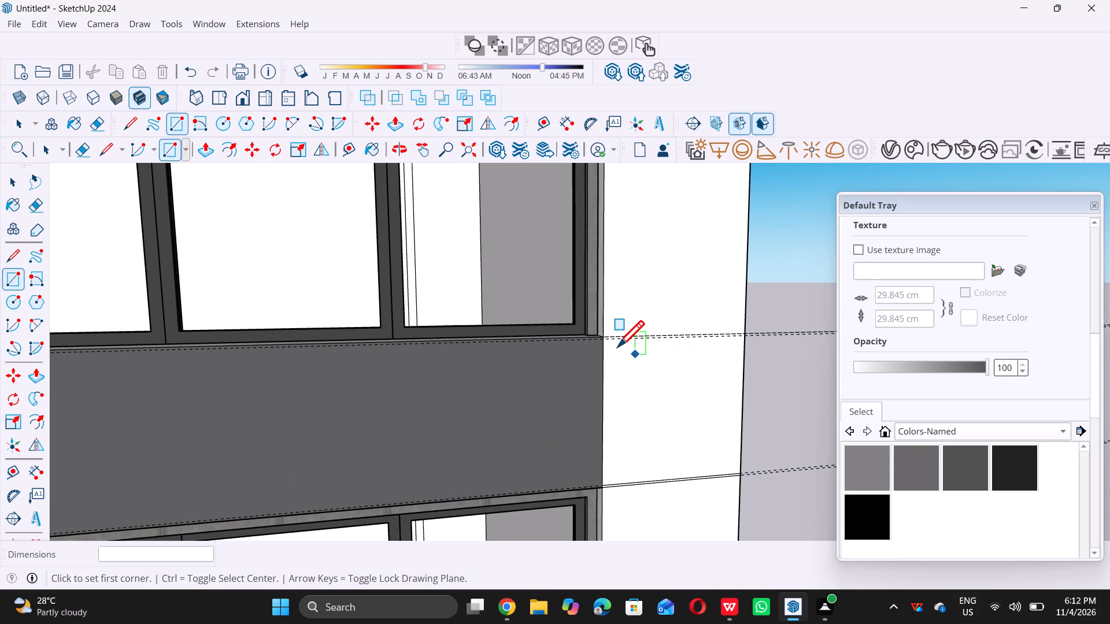
pyautogui.scroll(6, 617, 347)
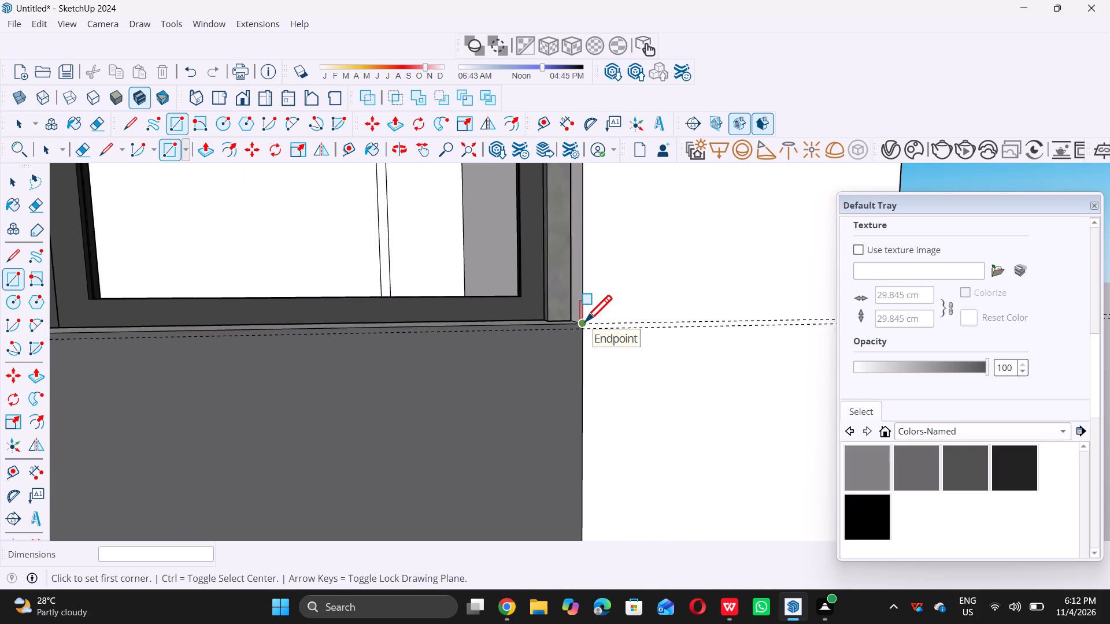
pyautogui.click(585, 321)
pyautogui.scroll(-12, 692, 321)
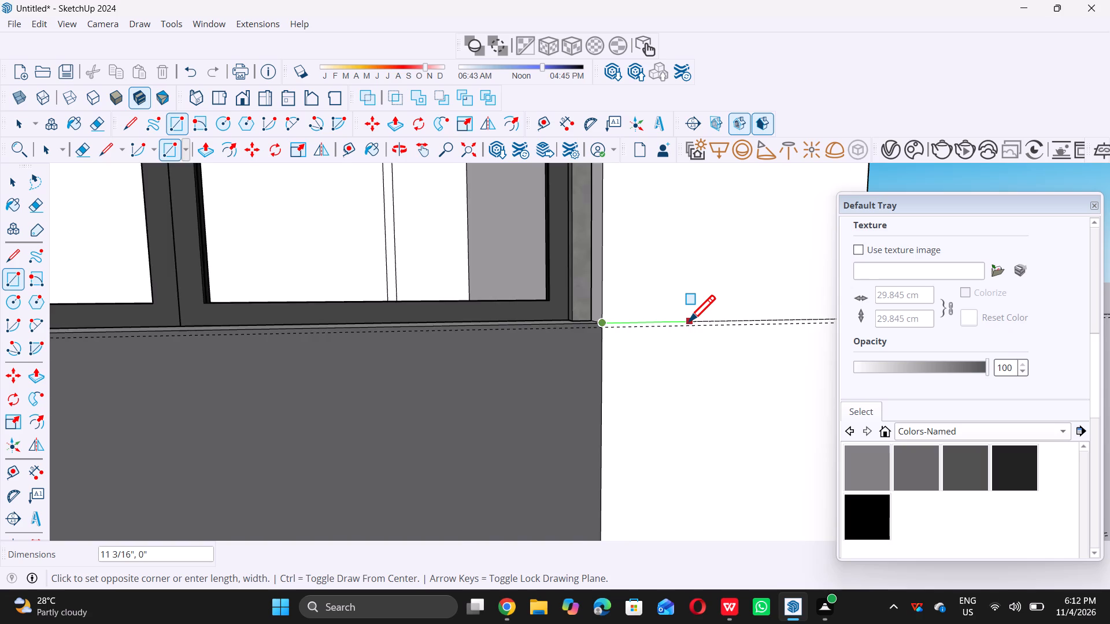
pyautogui.scroll(-4, 689, 321)
pyautogui.scroll(7, 786, 325)
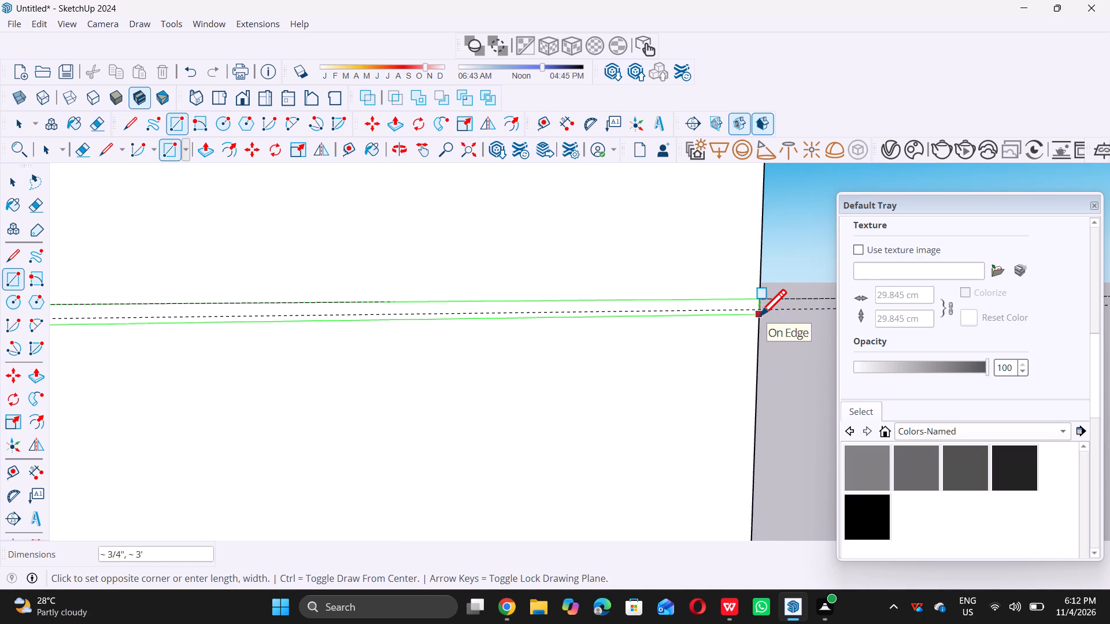
pyautogui.doubleClick(754, 311)
# Push/Pull the narrow ledge face on the corner pier about 1" to fill the gap above the topmost window row below the terrace.
pyautogui.scroll(-4, 724, 368)
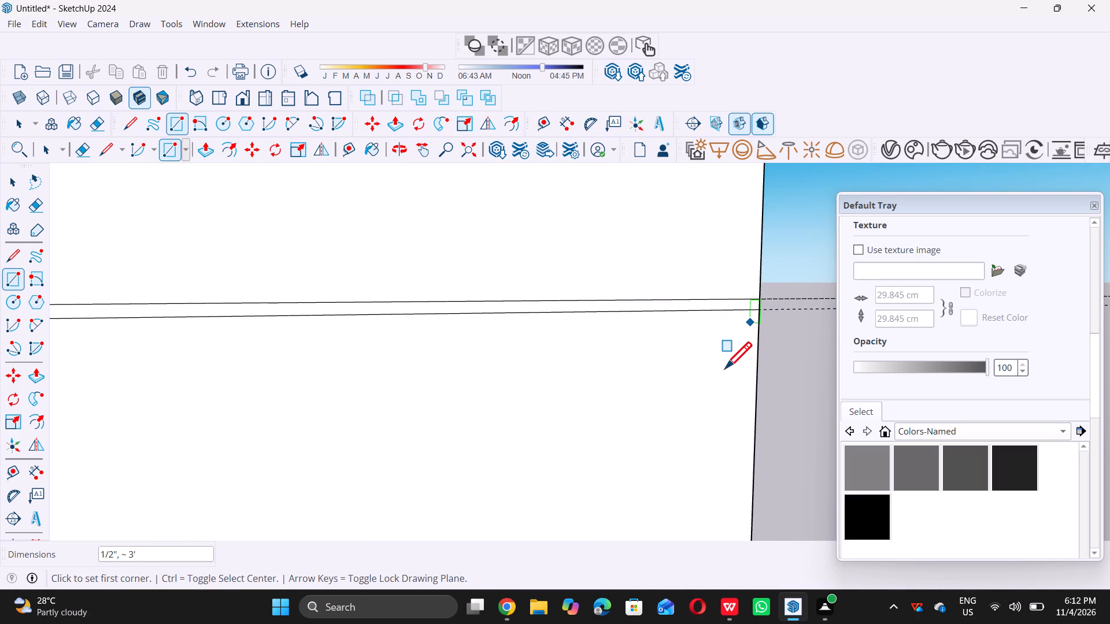
pyautogui.scroll(-20, 725, 368)
pyautogui.scroll(-16, 725, 368)
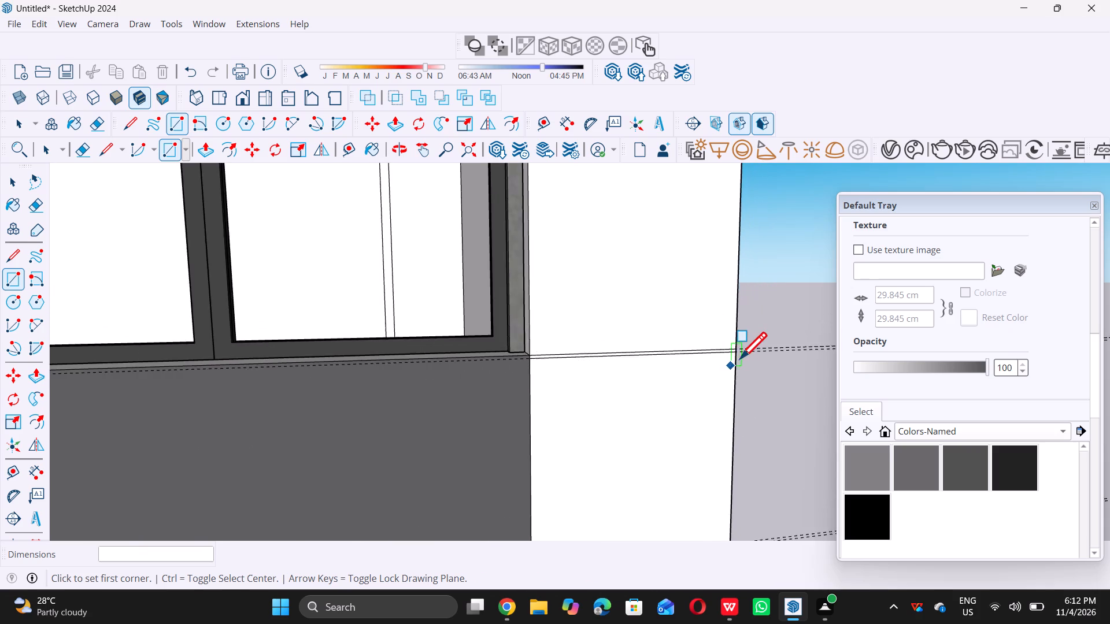
pyautogui.scroll(-12, 740, 358)
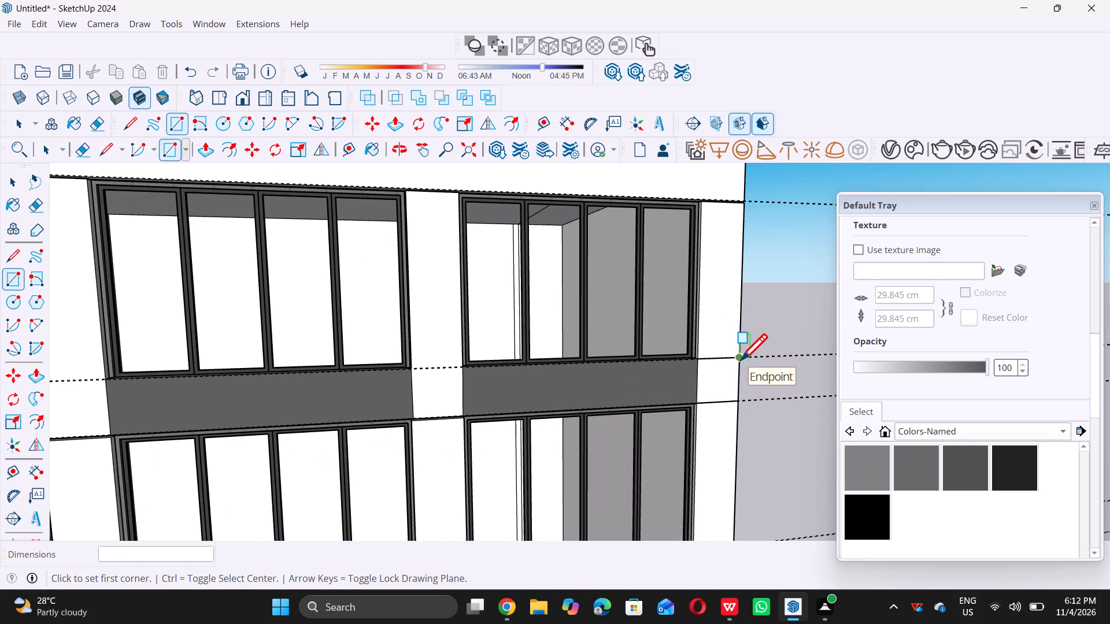
pyautogui.scroll(-5, 741, 360)
pyautogui.scroll(17, 741, 257)
pyautogui.scroll(16, 724, 265)
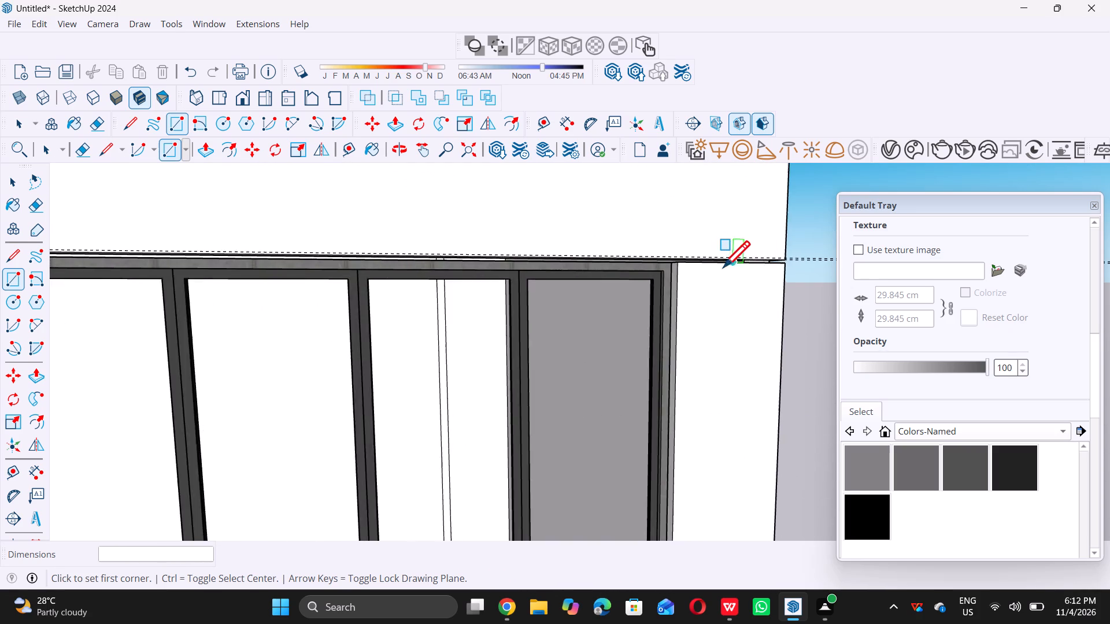
pyautogui.moveTo(716, 306); pyautogui.dragTo(757, 326, button='middle')
pyautogui.scroll(8, 726, 280)
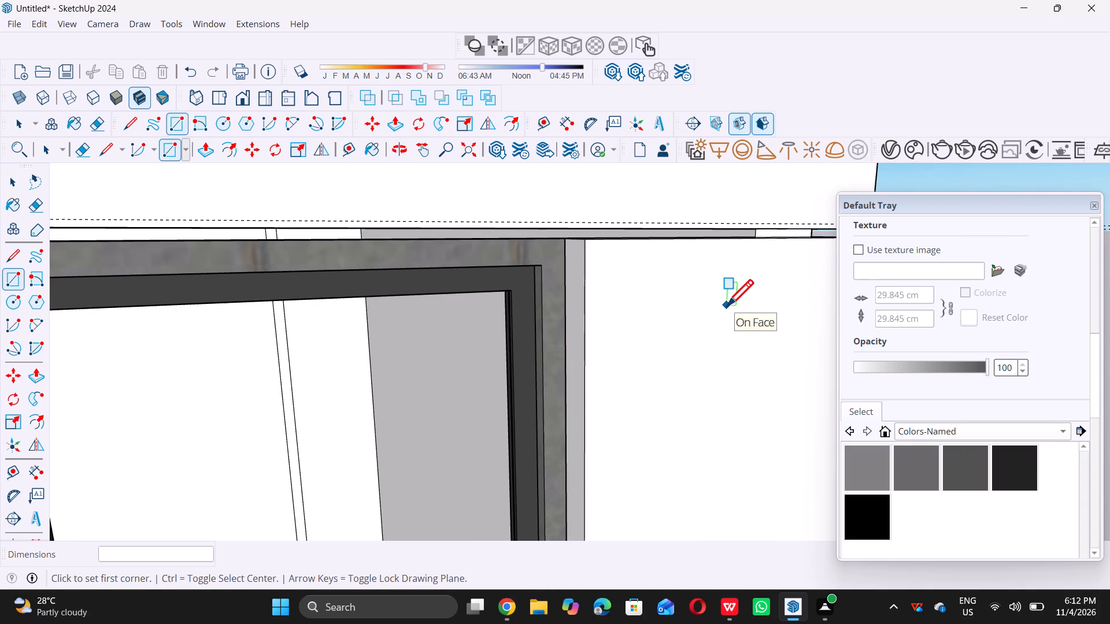
pyautogui.press('space')
pyautogui.moveTo(674, 249); pyautogui.dragTo(676, 276, button='middle')
pyautogui.scroll(4, 641, 255)
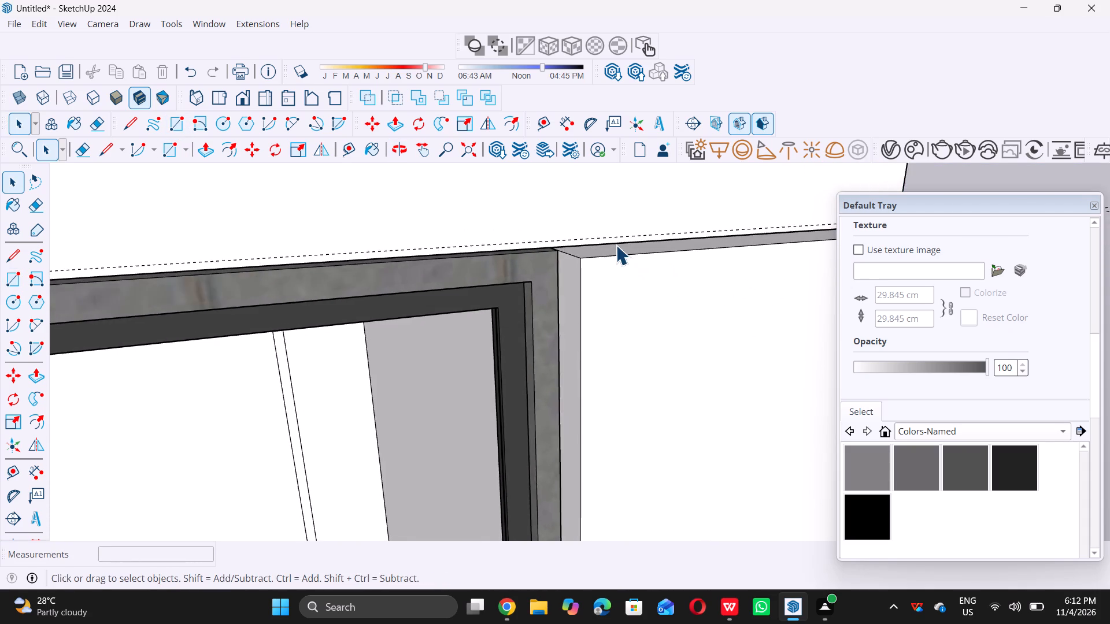
pyautogui.scroll(3, 616, 245)
pyautogui.moveTo(625, 241); pyautogui.dragTo(579, 335, button='middle')
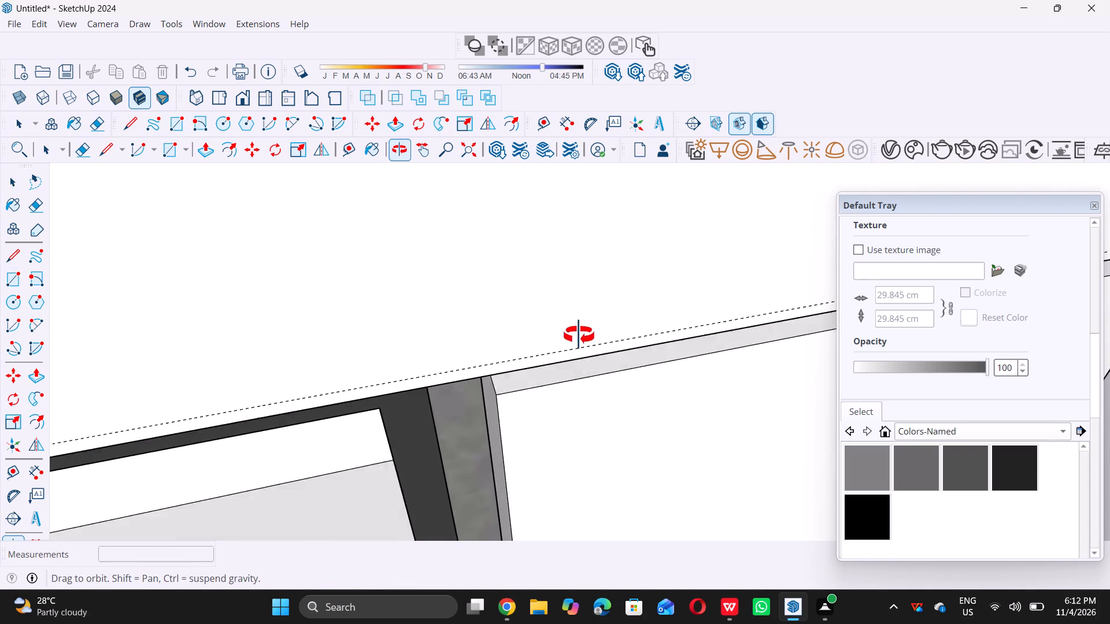
pyautogui.moveTo(579, 335); pyautogui.dragTo(645, 229, button='middle')
pyautogui.scroll(4, 642, 229)
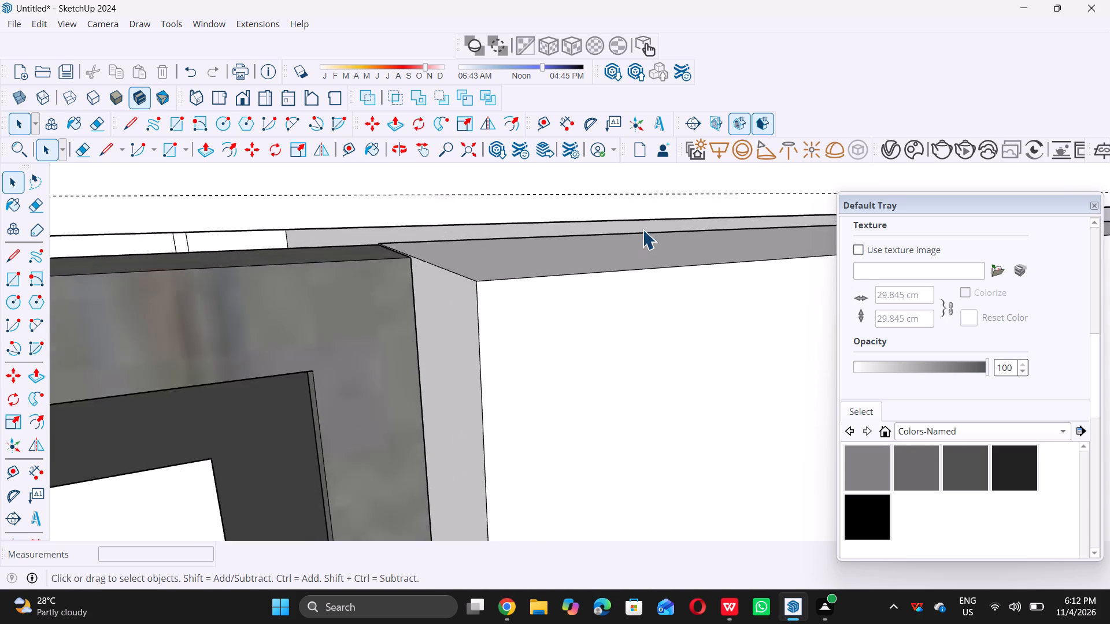
pyautogui.doubleClick(629, 320)
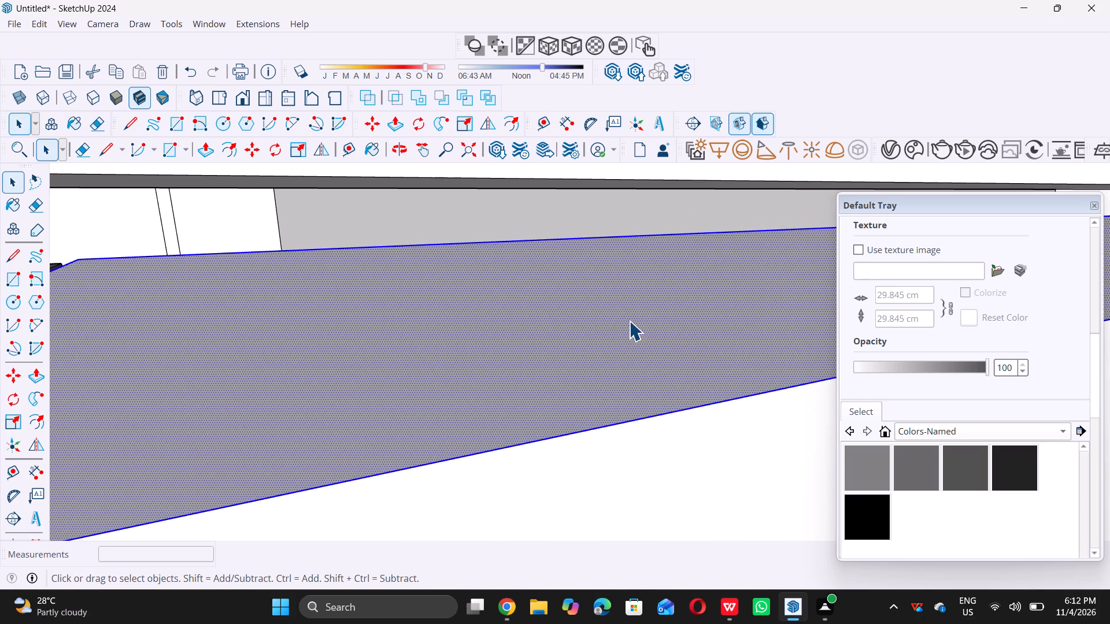
pyautogui.press('p')
pyautogui.doubleClick(627, 321)
pyautogui.scroll(-6, 627, 321)
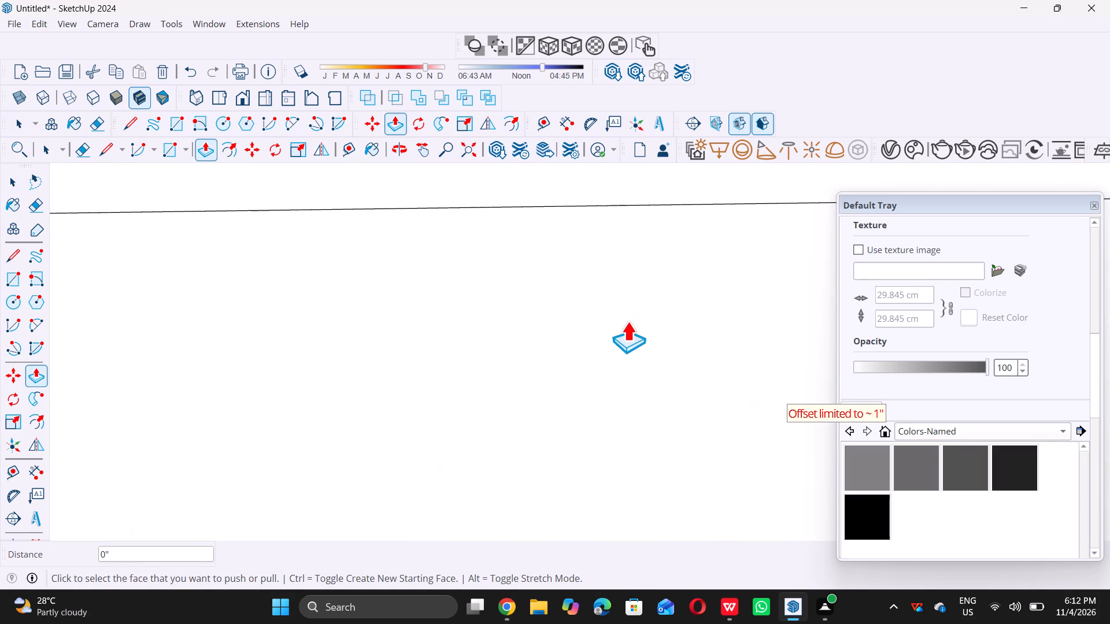
pyautogui.scroll(-20, 627, 321)
pyautogui.scroll(-12, 627, 321)
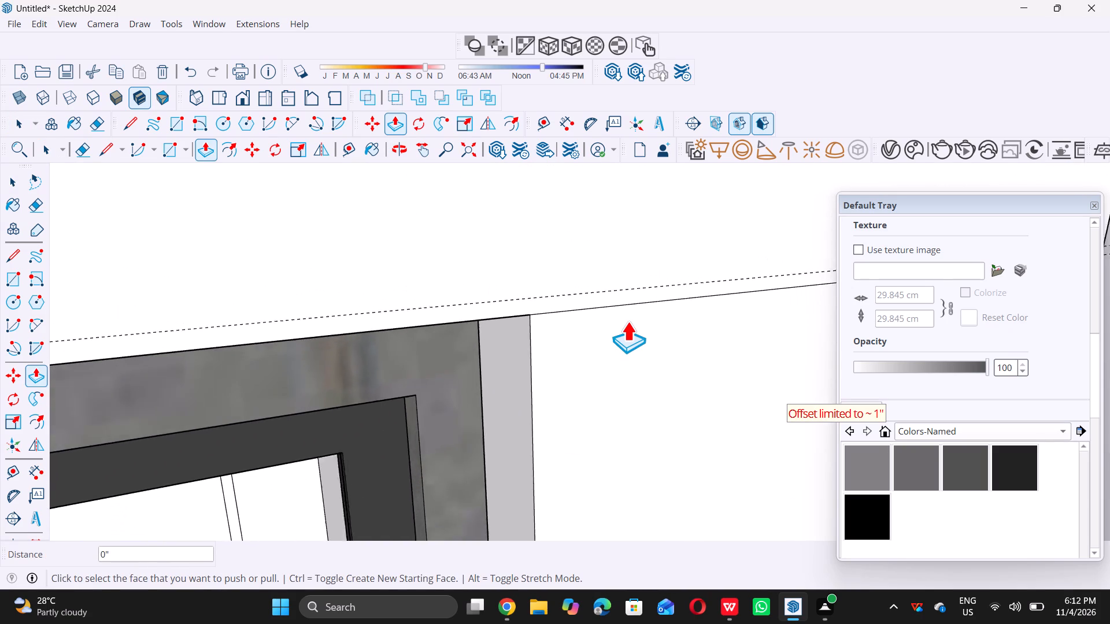
pyautogui.press('space')
# Draw a rectangle about 1/2" by 3' across the filled corner pier between the paired guides above the topmost window row below the terrace.
pyautogui.scroll(-6, 609, 325)
pyautogui.scroll(-16, 530, 303)
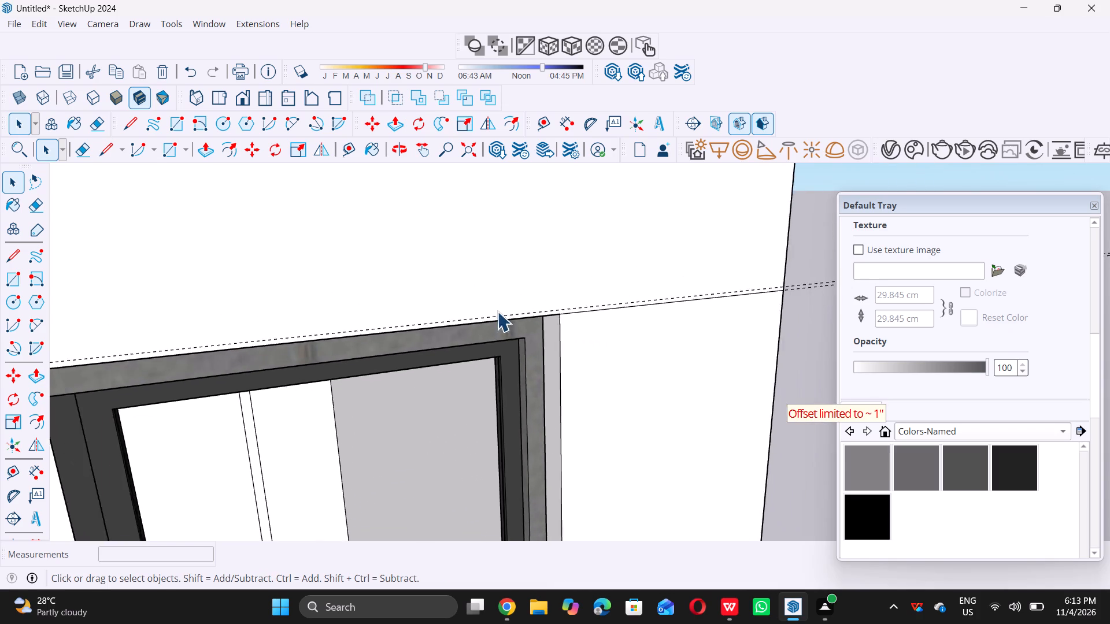
pyautogui.scroll(3, 645, 354)
pyautogui.press('r')
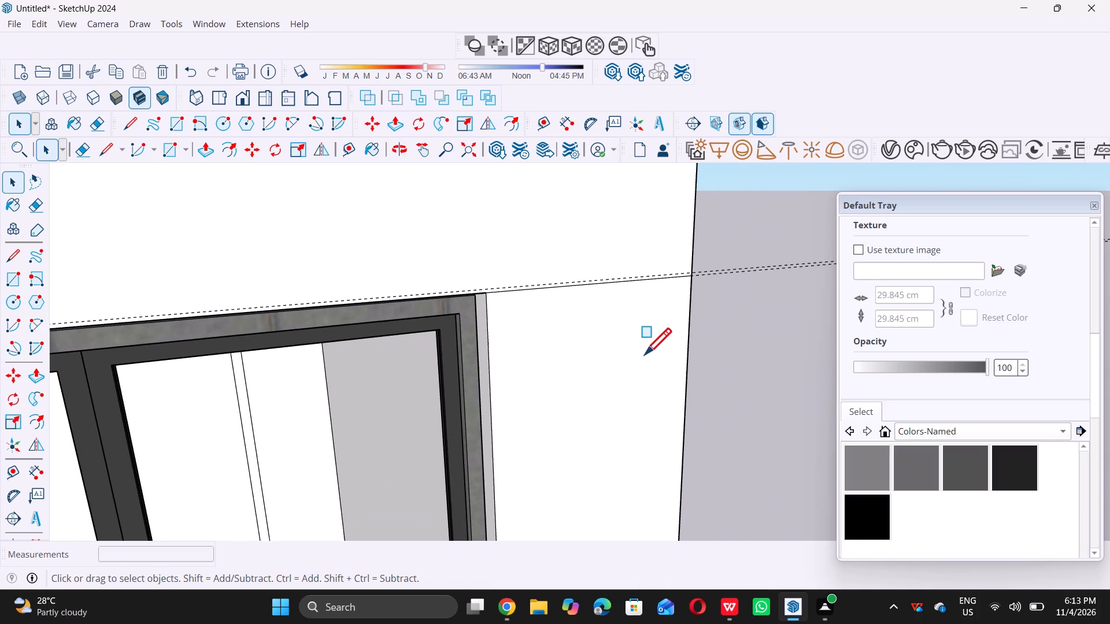
pyautogui.doubleClick(491, 296)
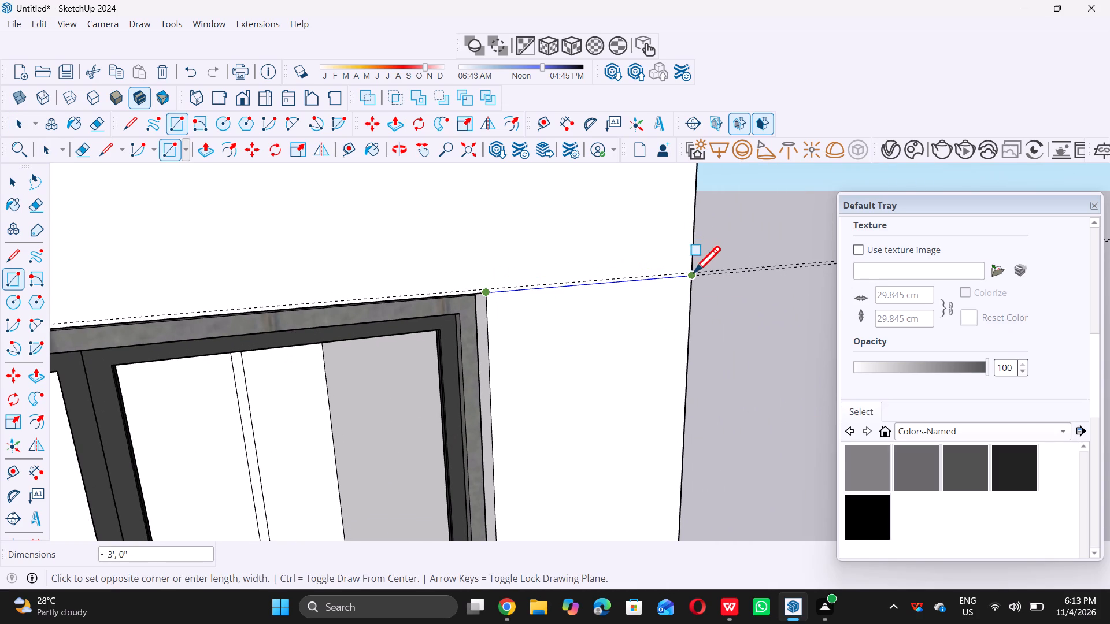
pyautogui.scroll(6, 698, 276)
pyautogui.scroll(-5, 676, 277)
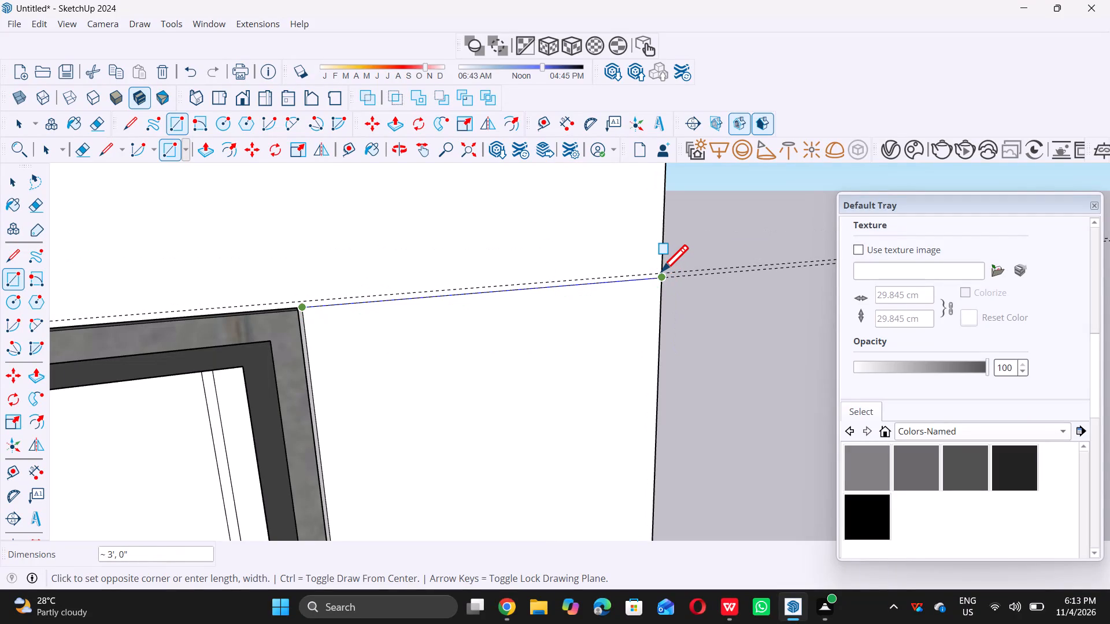
pyautogui.scroll(4, 660, 268)
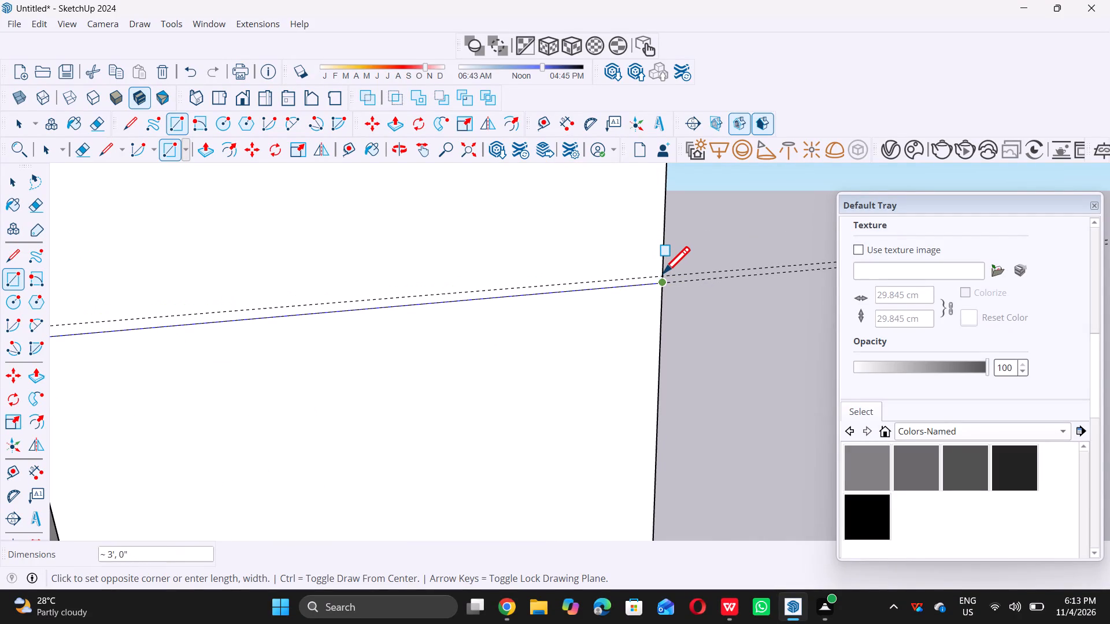
pyautogui.tripleClick(663, 273)
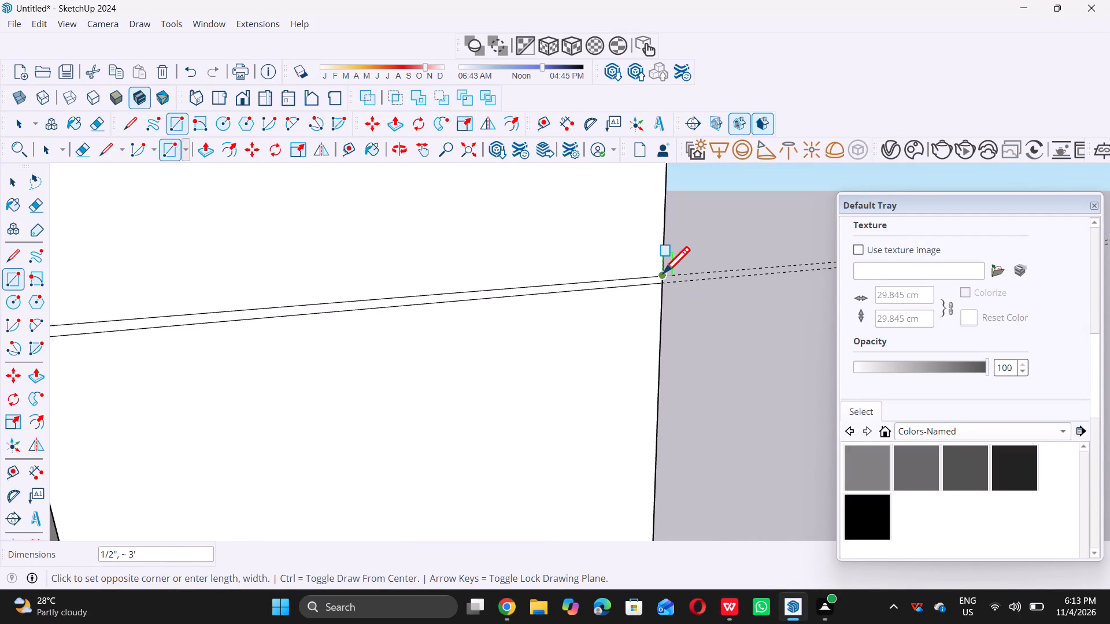
pyautogui.press('space')
# Push/Pull the narrow ledge face on the corner pier about 1" to fill the gap at the lower edge of the middle gray band.
pyautogui.scroll(-20, 663, 273)
pyautogui.scroll(-6, 663, 273)
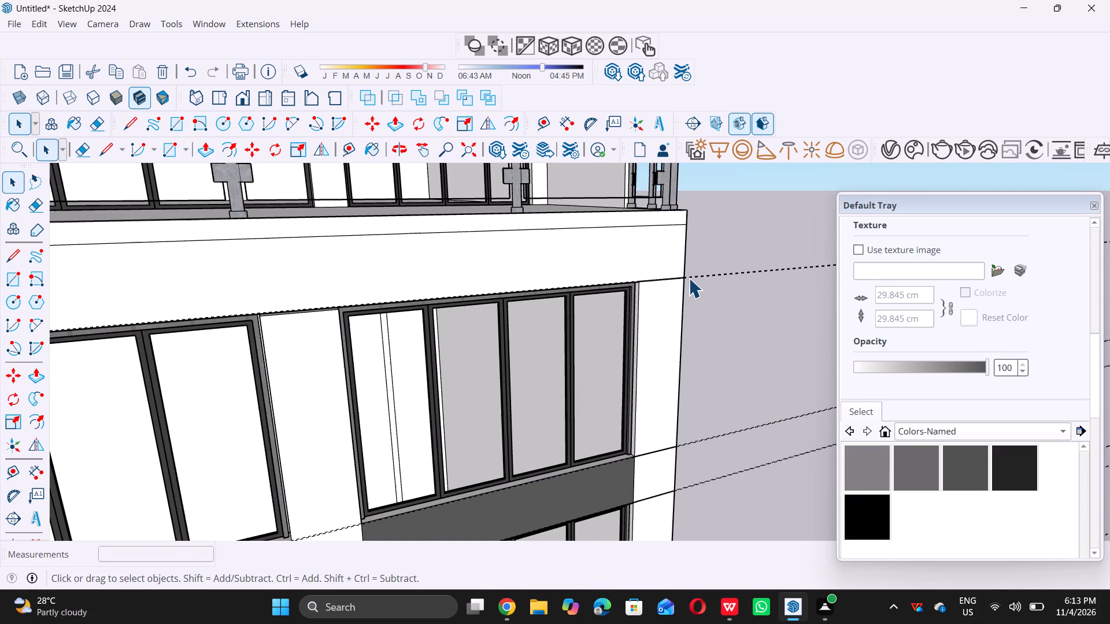
pyautogui.scroll(-20, 689, 278)
pyautogui.scroll(-5, 689, 278)
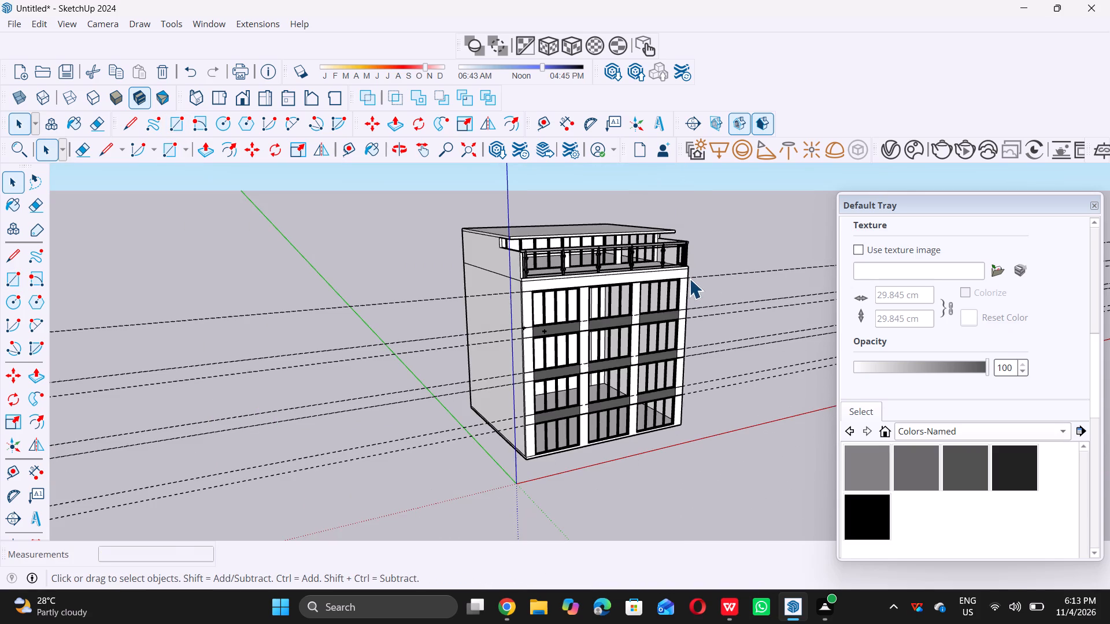
pyautogui.scroll(7, 708, 384)
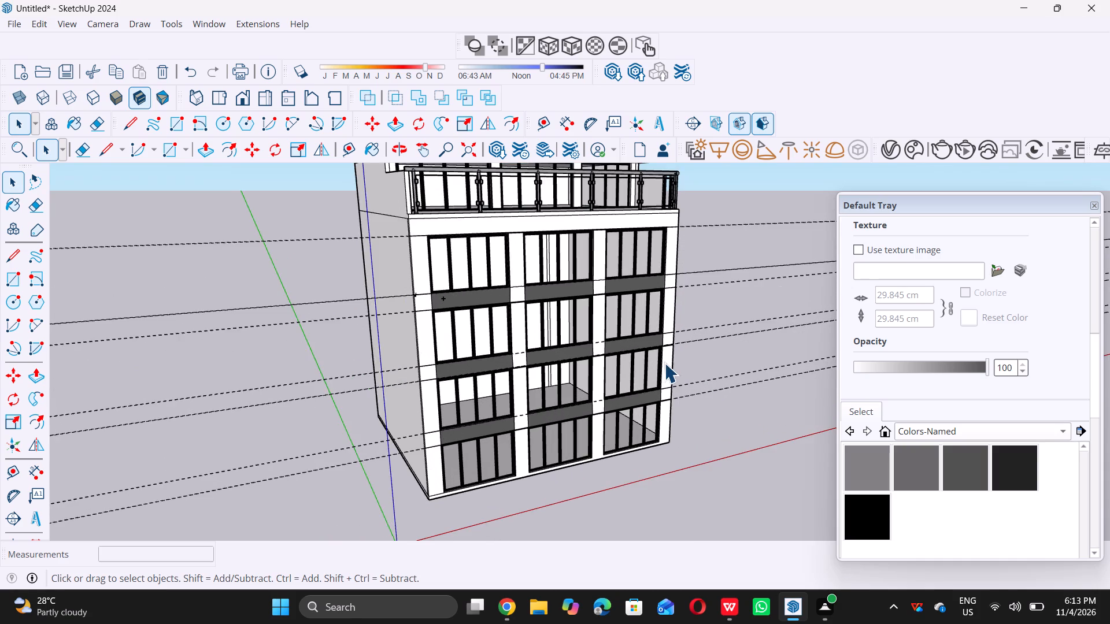
pyautogui.scroll(15, 664, 363)
pyautogui.scroll(7, 680, 351)
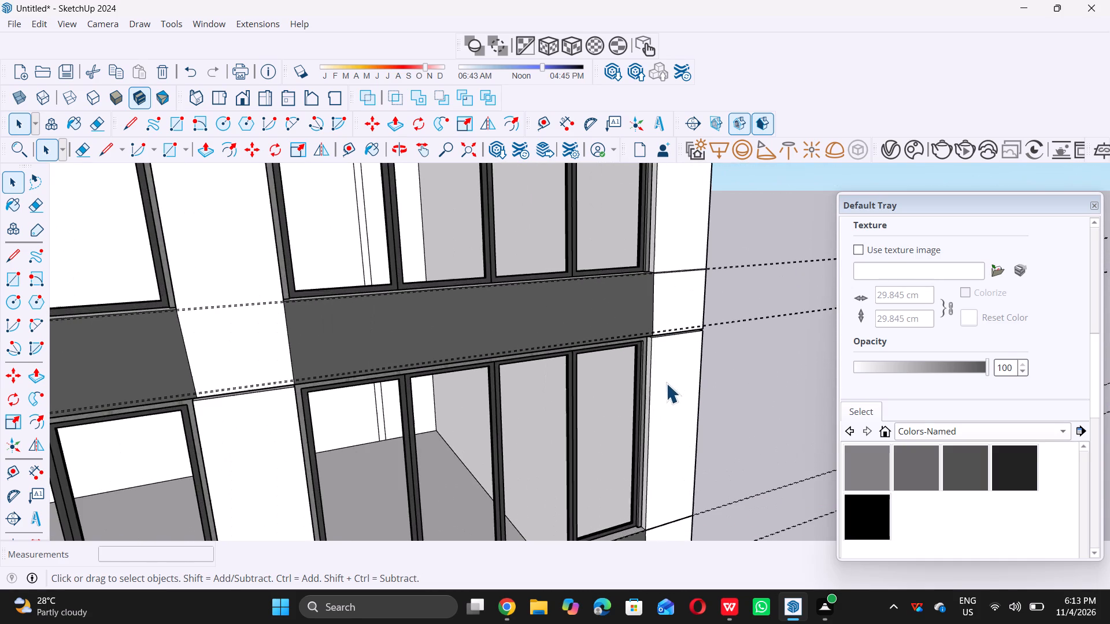
pyautogui.moveTo(666, 383); pyautogui.dragTo(671, 336, button='middle')
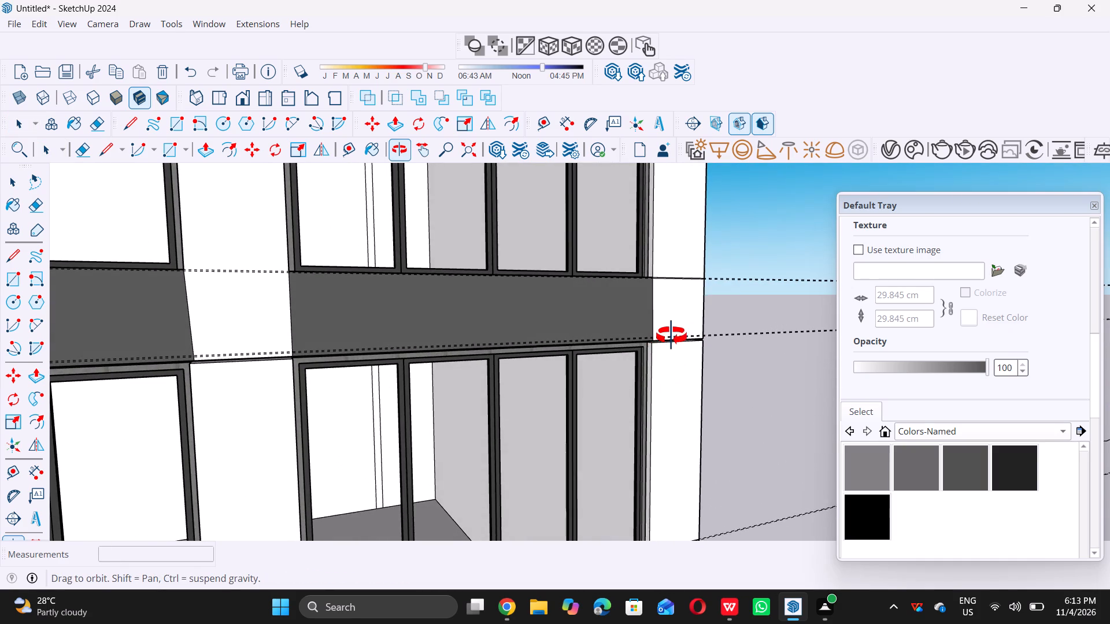
pyautogui.moveTo(671, 336); pyautogui.dragTo(669, 358, button='middle')
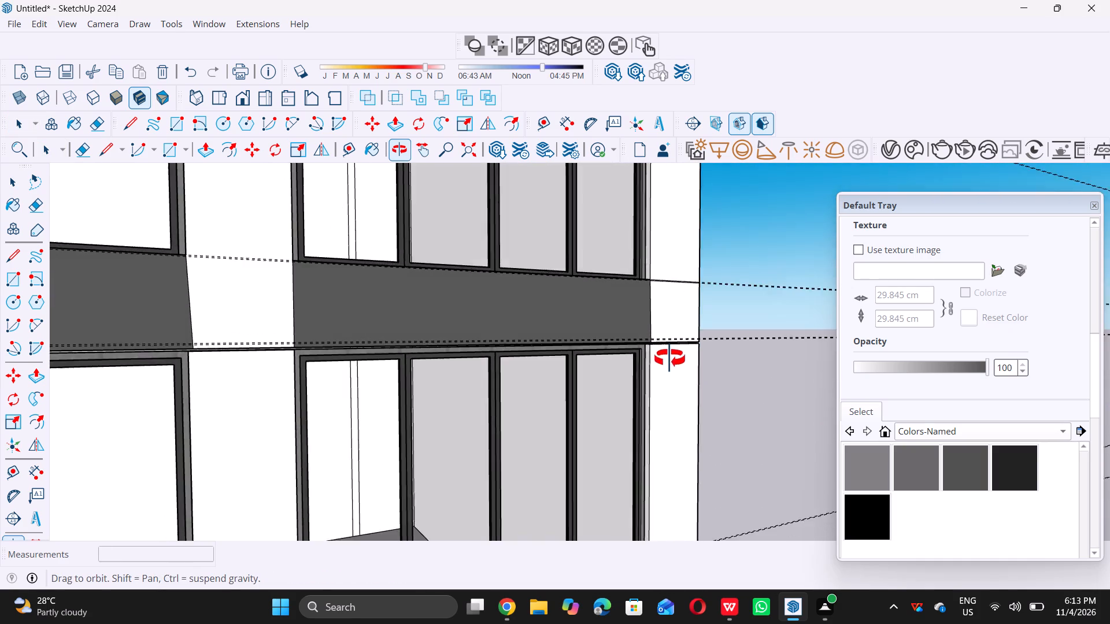
pyautogui.moveTo(669, 358); pyautogui.dragTo(669, 359, button='middle')
pyautogui.scroll(13, 669, 360)
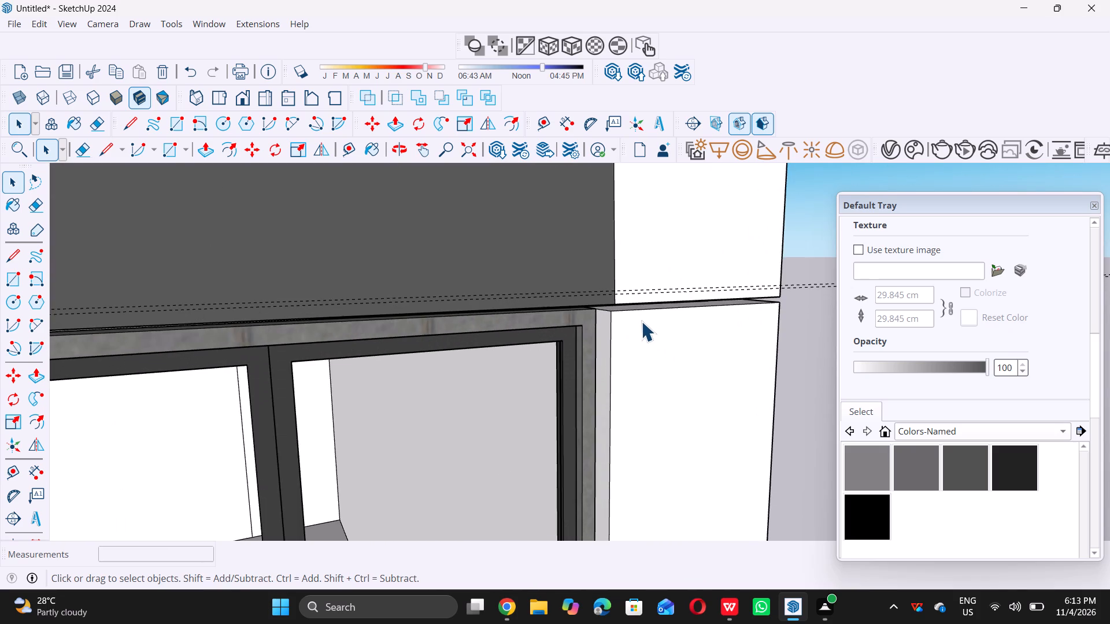
pyautogui.scroll(5, 641, 321)
pyautogui.moveTo(617, 315); pyautogui.dragTo(608, 356, button='middle')
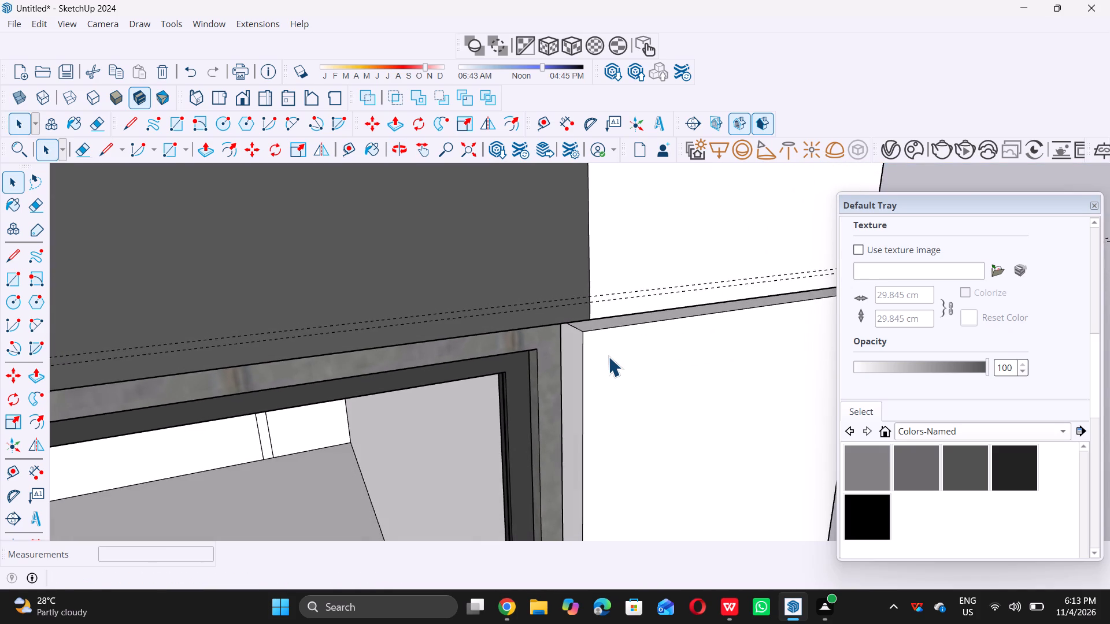
pyautogui.scroll(6, 608, 356)
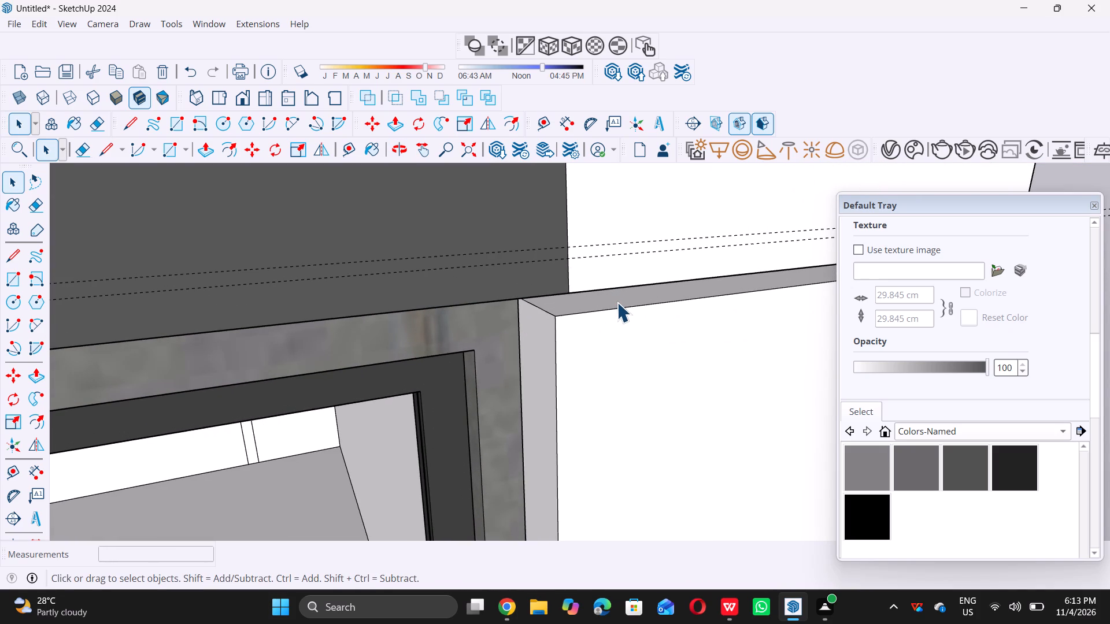
pyautogui.click(617, 302)
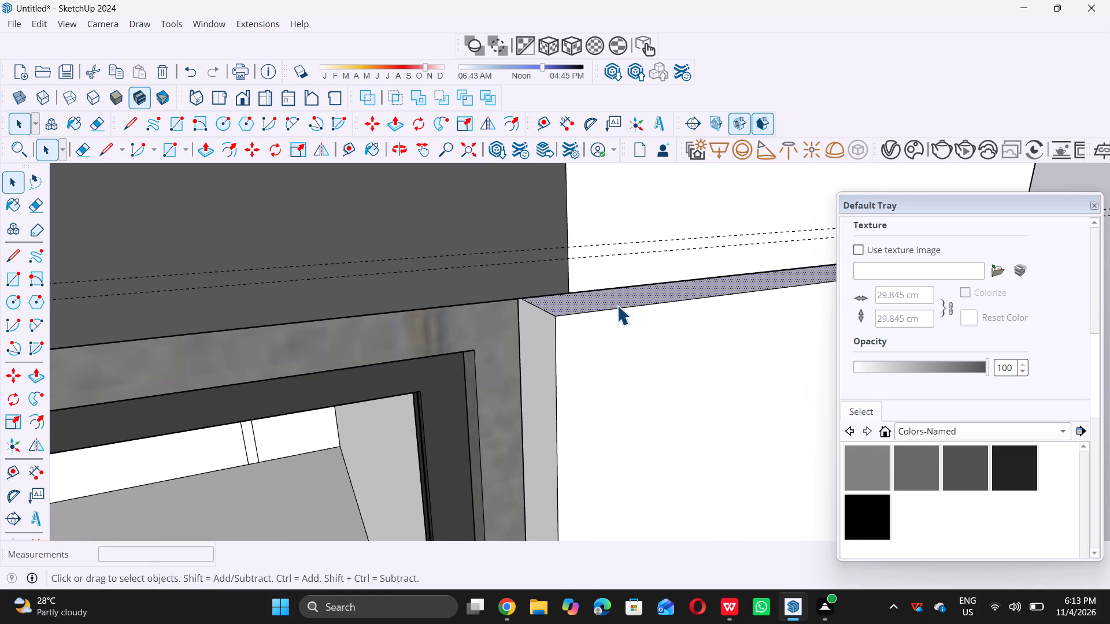
pyautogui.press('p')
pyautogui.click(626, 294)
pyautogui.middleClick(626, 294)
pyautogui.doubleClick(626, 294)
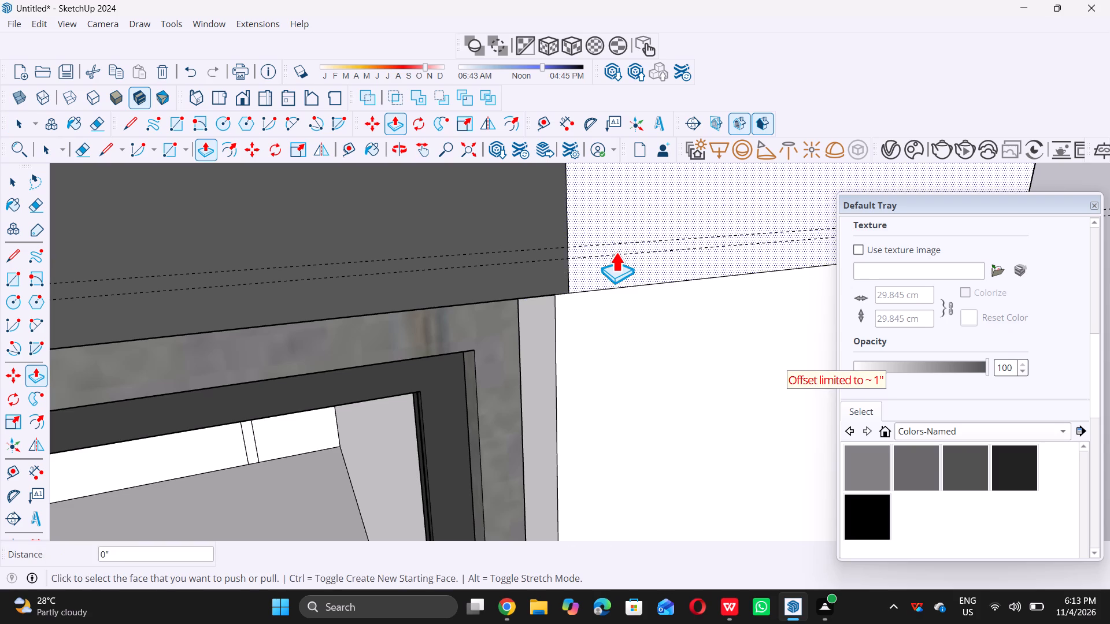
pyautogui.press('space')
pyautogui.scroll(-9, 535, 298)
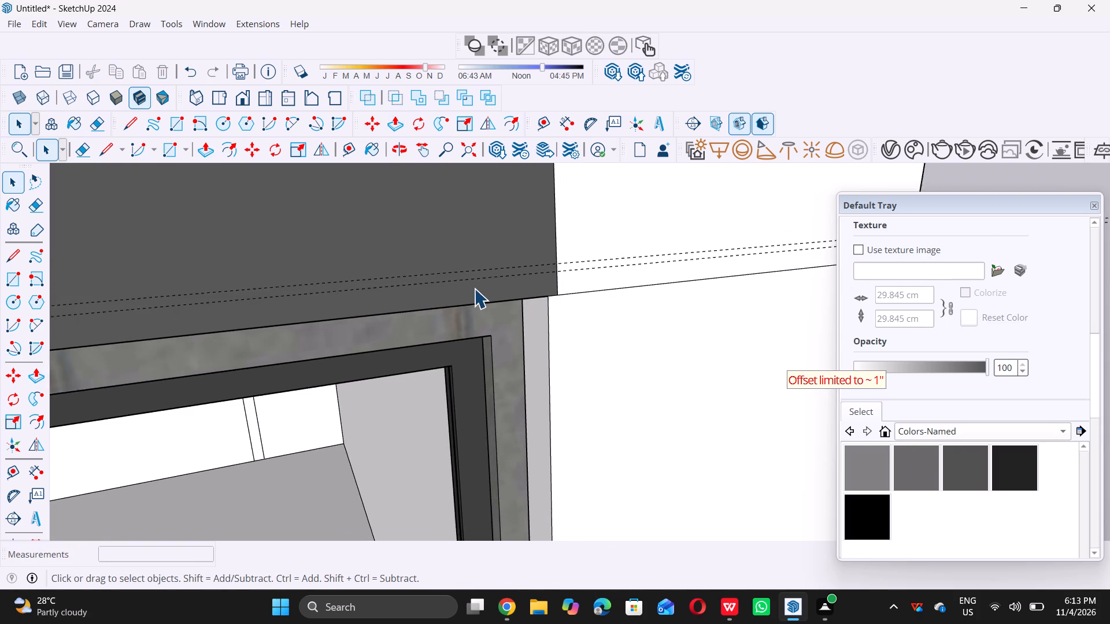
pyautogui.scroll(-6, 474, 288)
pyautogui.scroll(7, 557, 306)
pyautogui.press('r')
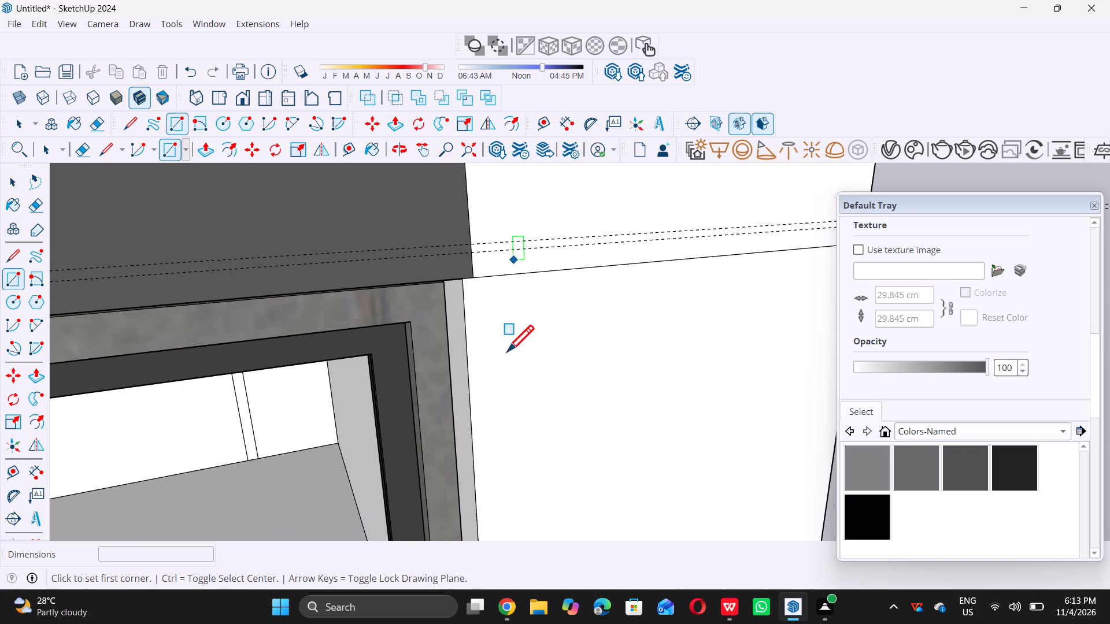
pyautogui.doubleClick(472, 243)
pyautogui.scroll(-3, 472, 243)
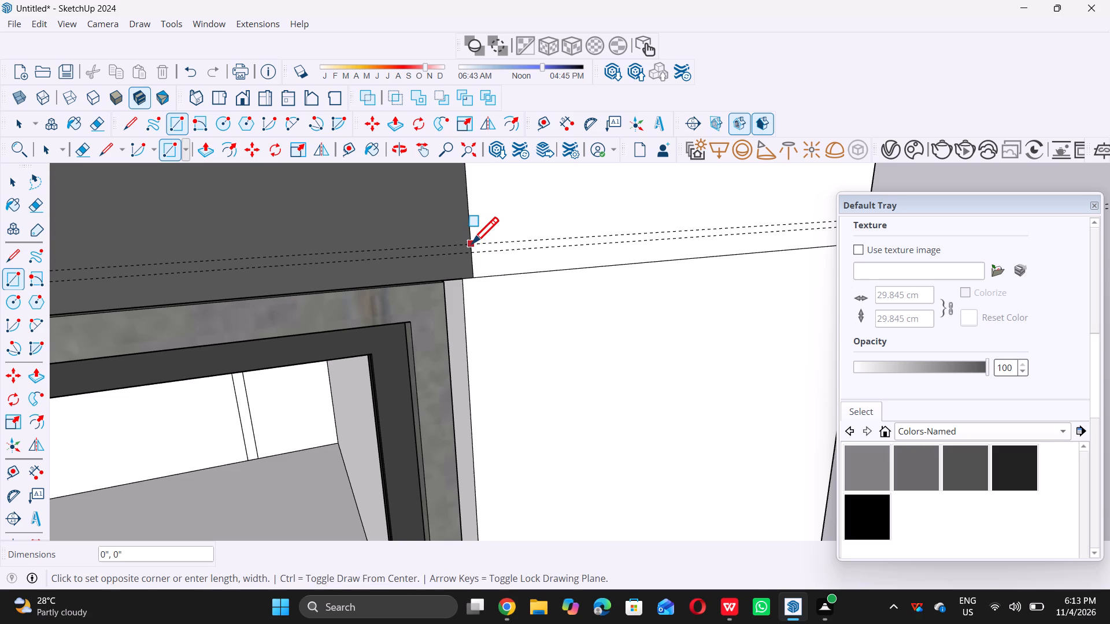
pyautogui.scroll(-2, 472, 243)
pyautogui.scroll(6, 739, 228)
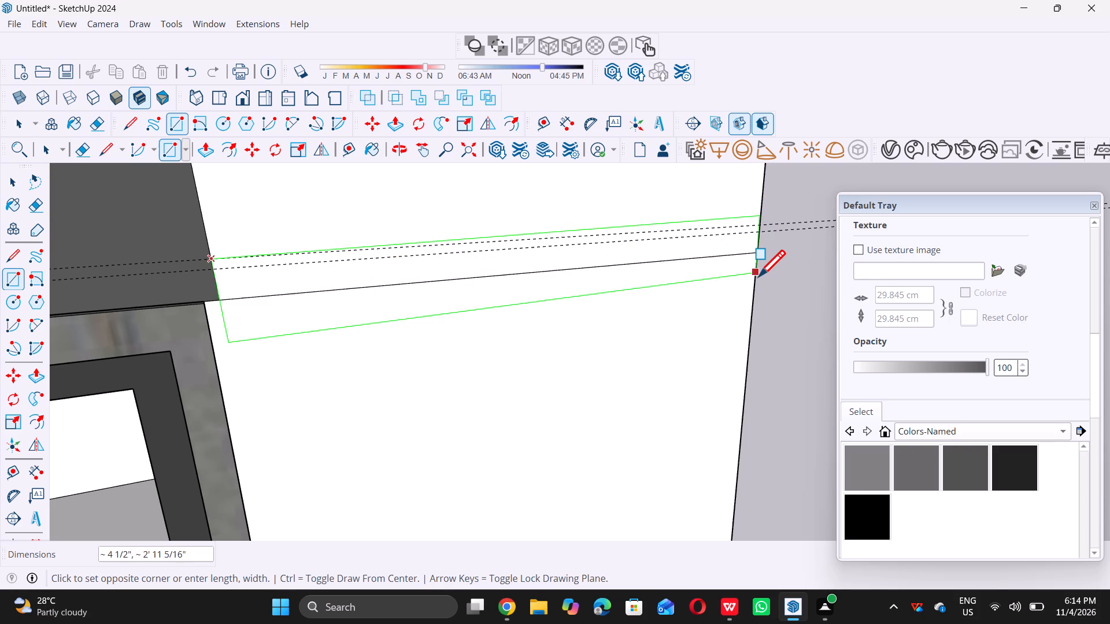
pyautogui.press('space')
# Draw a thin rectangle about 3' long across the filled corner pier near the paired guides at the lower edge of the middle gray band.
pyautogui.moveTo(754, 278); pyautogui.dragTo(650, 268, button='middle')
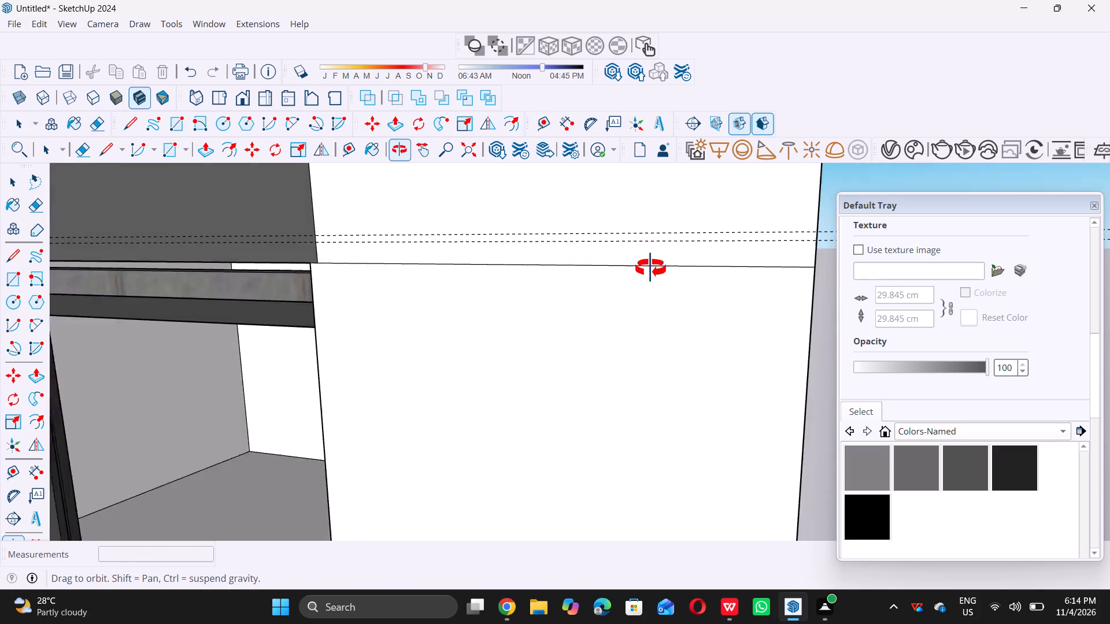
pyautogui.moveTo(650, 268); pyautogui.dragTo(658, 268, button='middle')
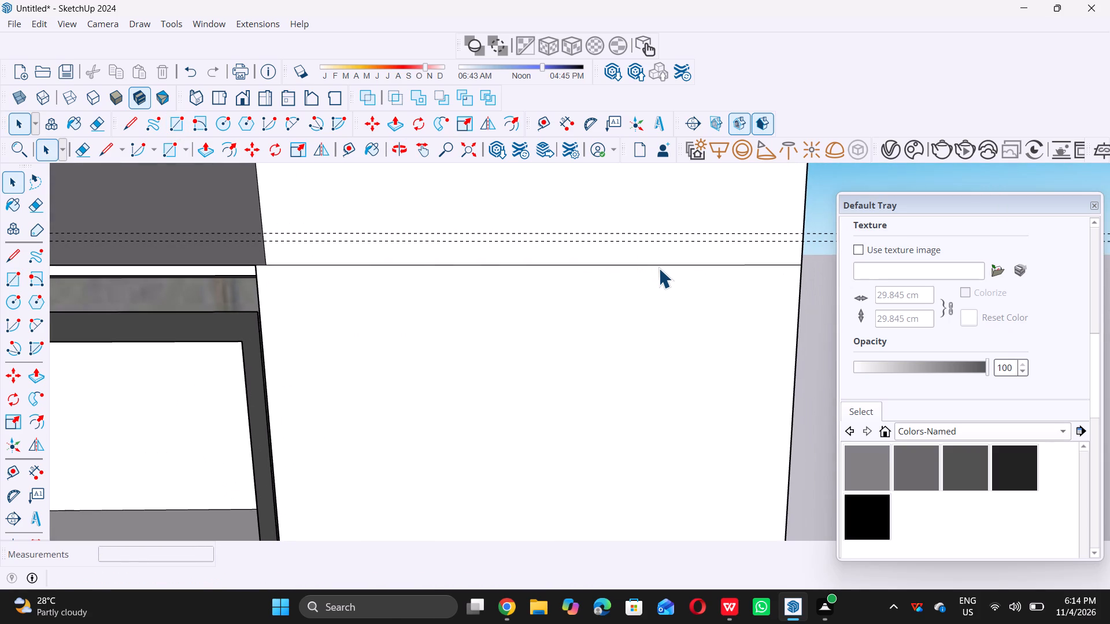
pyautogui.press('r')
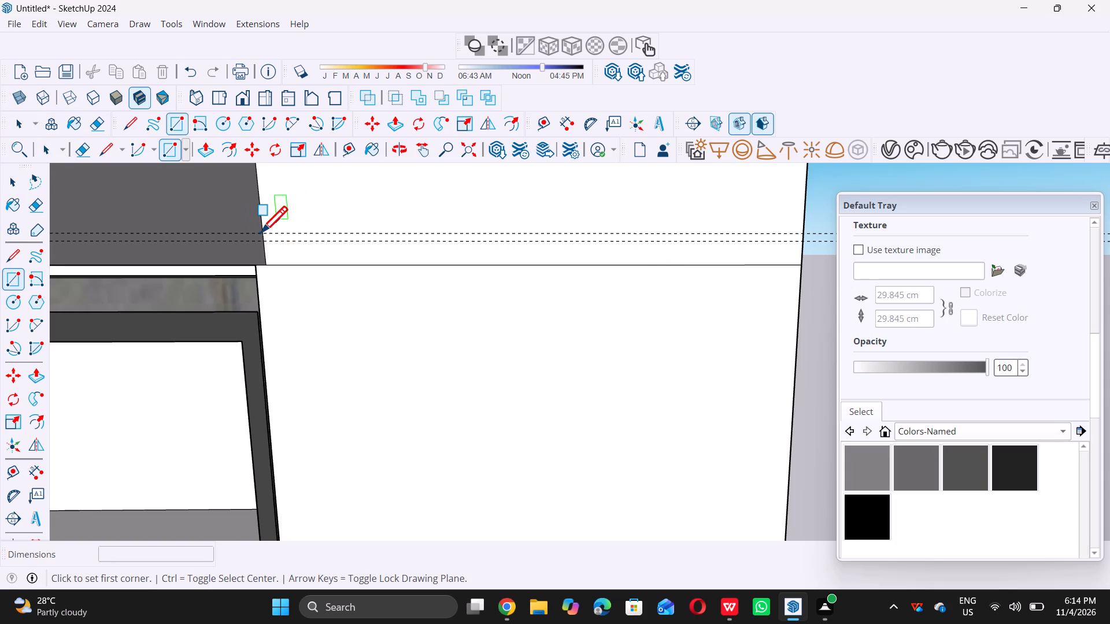
pyautogui.doubleClick(261, 232)
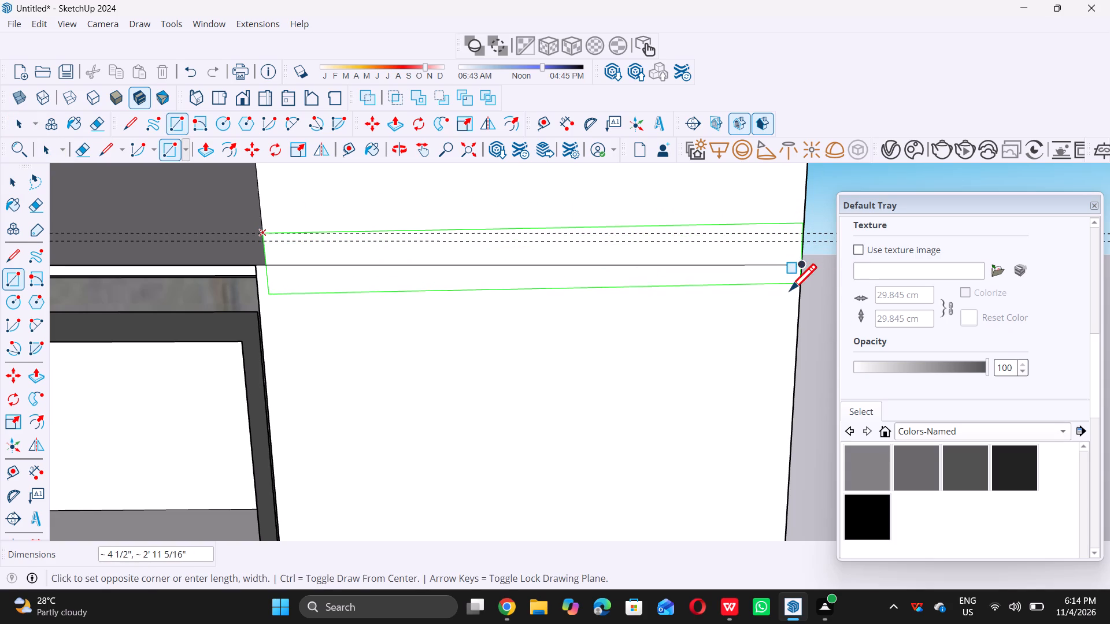
pyautogui.tripleClick(800, 243)
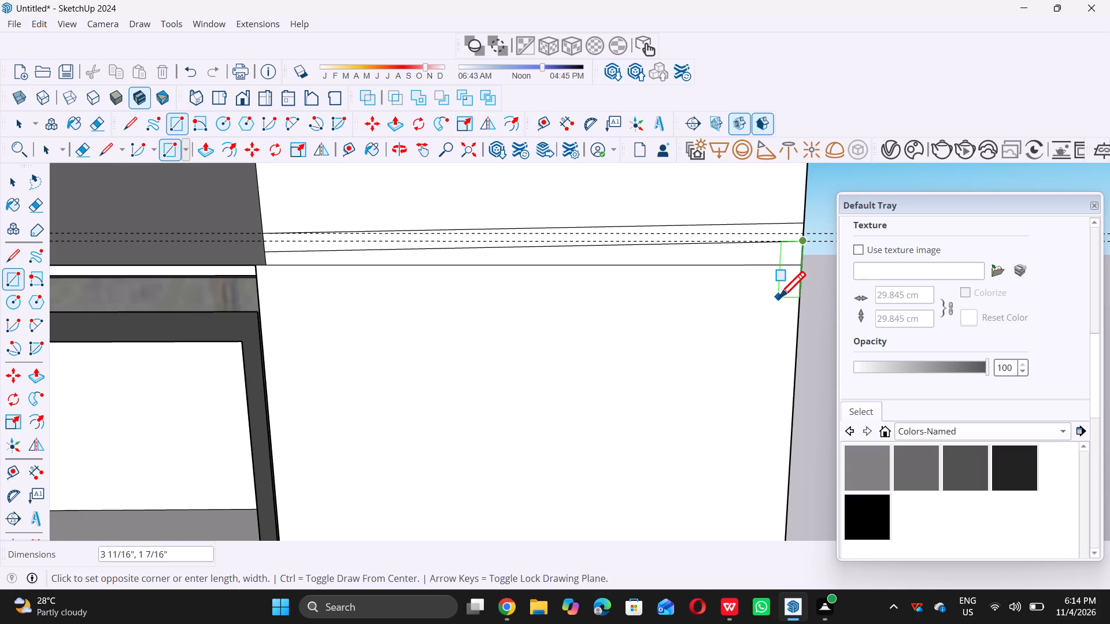
pyautogui.press('space')
# Push/Pull the narrow ledge face on the corner pier about 9/16" at the lower edge of the lowest gray band, above the ground-floor windows.
pyautogui.scroll(-20, 778, 299)
pyautogui.scroll(-2, 778, 299)
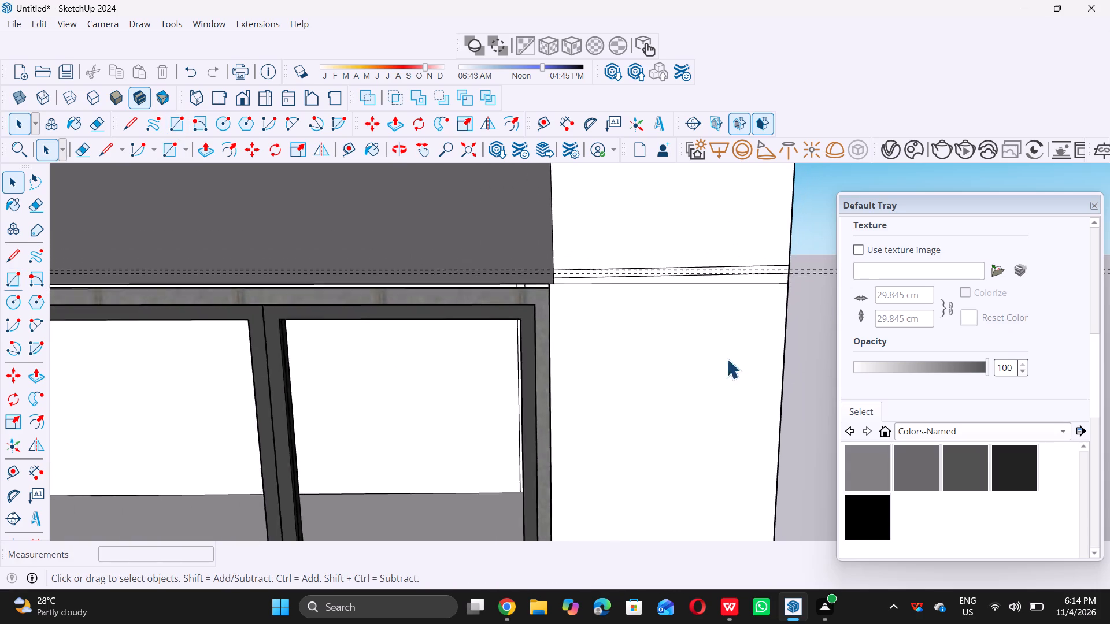
pyautogui.scroll(-18, 727, 359)
pyautogui.moveTo(650, 356); pyautogui.dragTo(621, 355, button='middle')
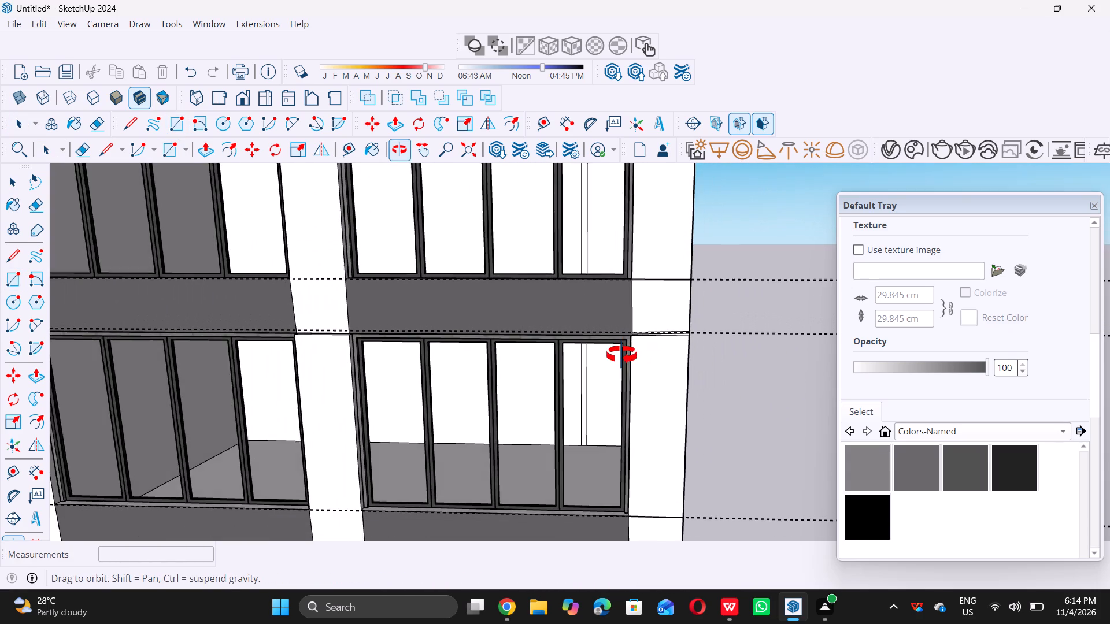
pyautogui.moveTo(621, 355); pyautogui.dragTo(621, 355, button='middle')
pyautogui.scroll(7, 662, 354)
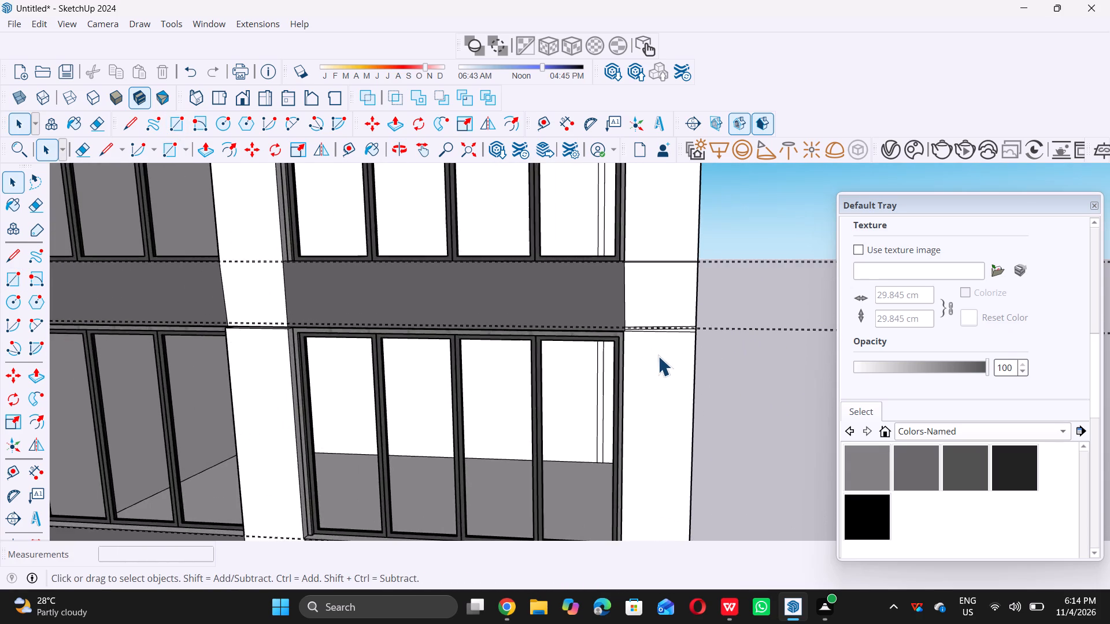
pyautogui.scroll(7, 659, 355)
pyautogui.scroll(-4, 658, 356)
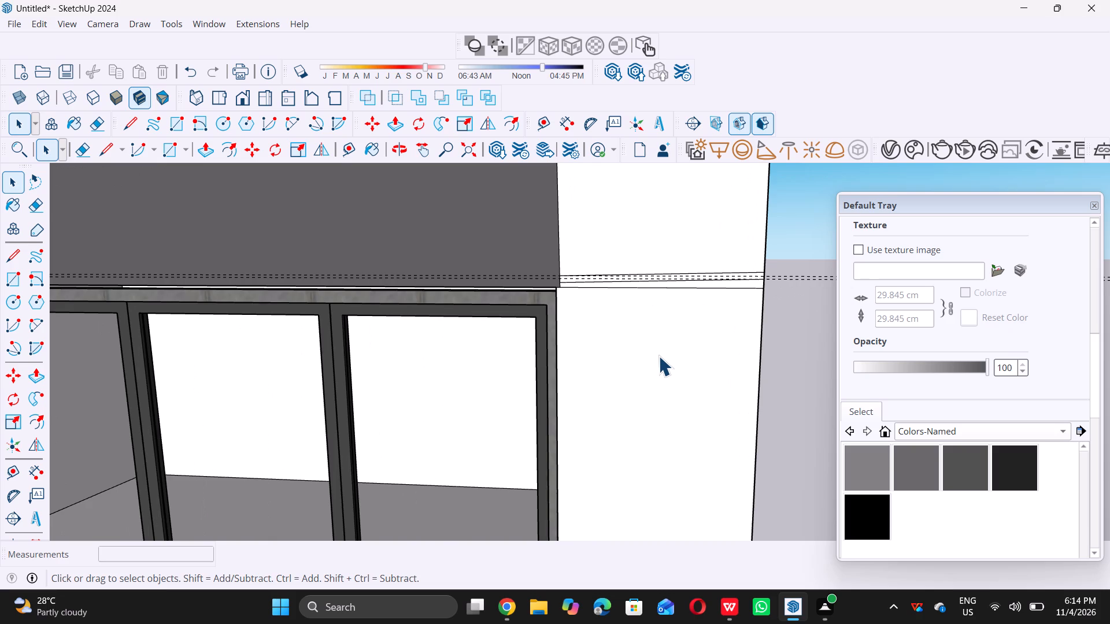
pyautogui.scroll(-20, 658, 356)
pyautogui.scroll(-2, 658, 356)
pyautogui.scroll(7, 708, 421)
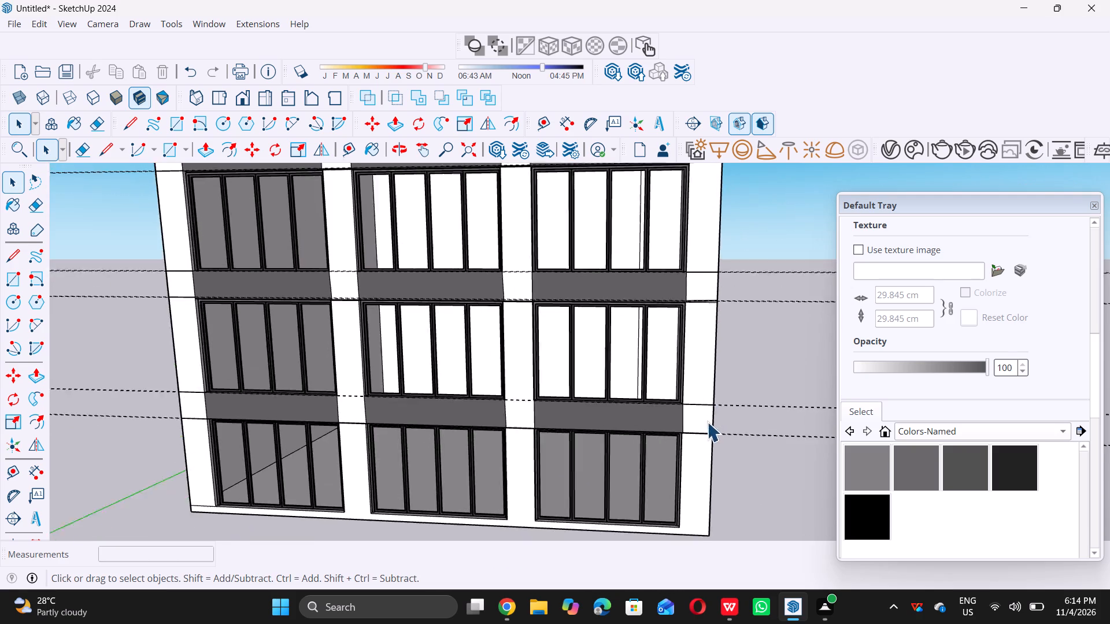
pyautogui.scroll(14, 625, 435)
pyautogui.scroll(-7, 663, 403)
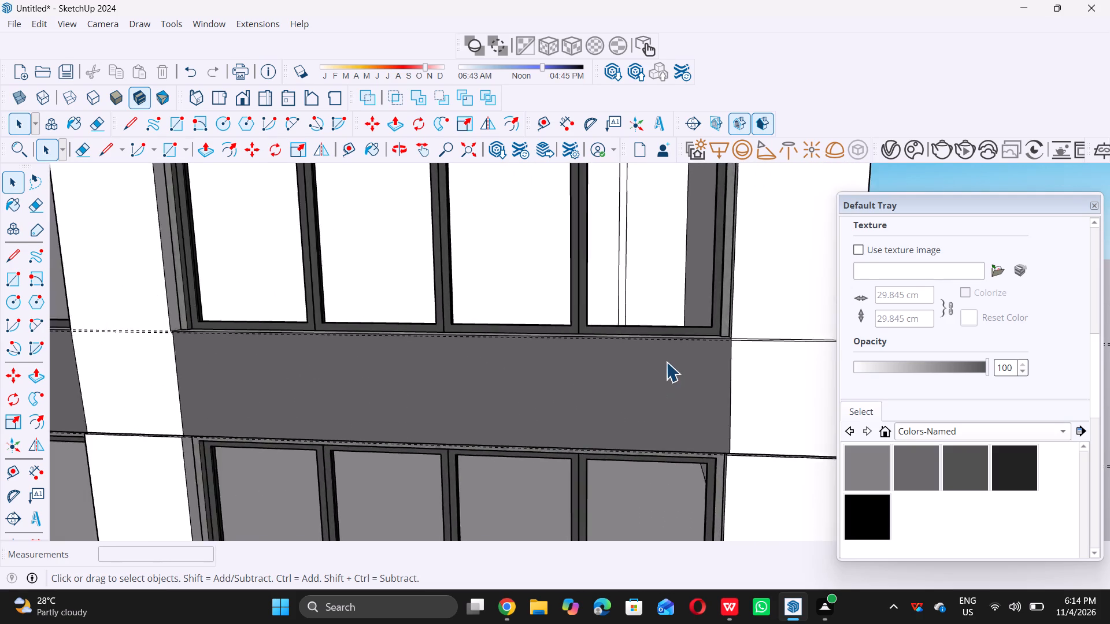
pyautogui.scroll(-10, 666, 362)
pyautogui.moveTo(682, 427); pyautogui.dragTo(790, 321, button='middle')
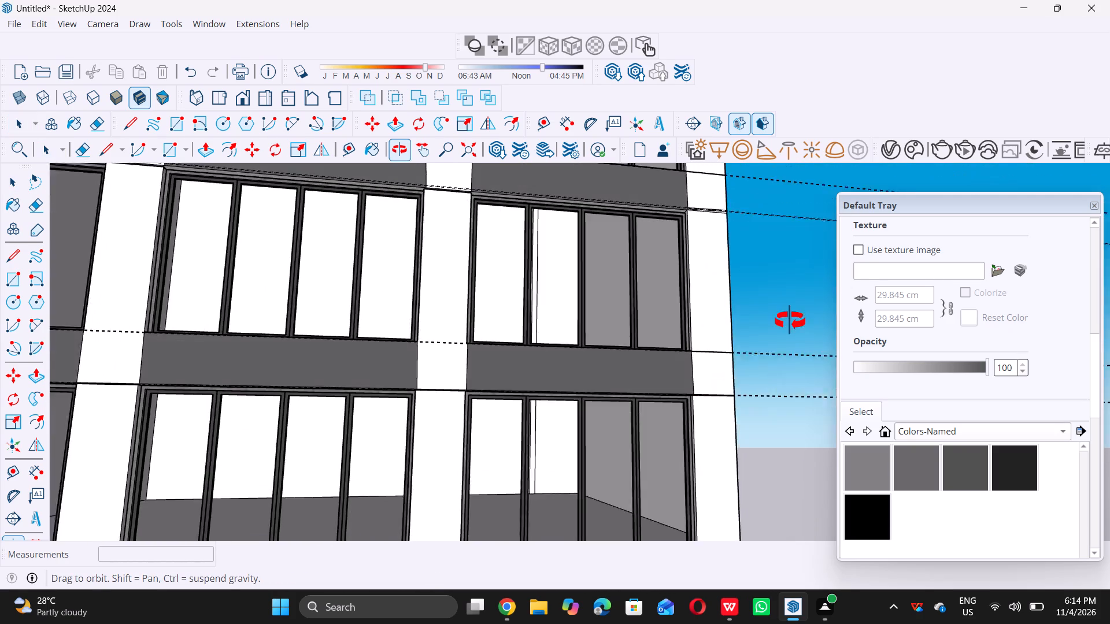
pyautogui.moveTo(790, 321); pyautogui.dragTo(792, 314, button='middle')
pyautogui.scroll(6, 737, 411)
pyautogui.scroll(11, 683, 417)
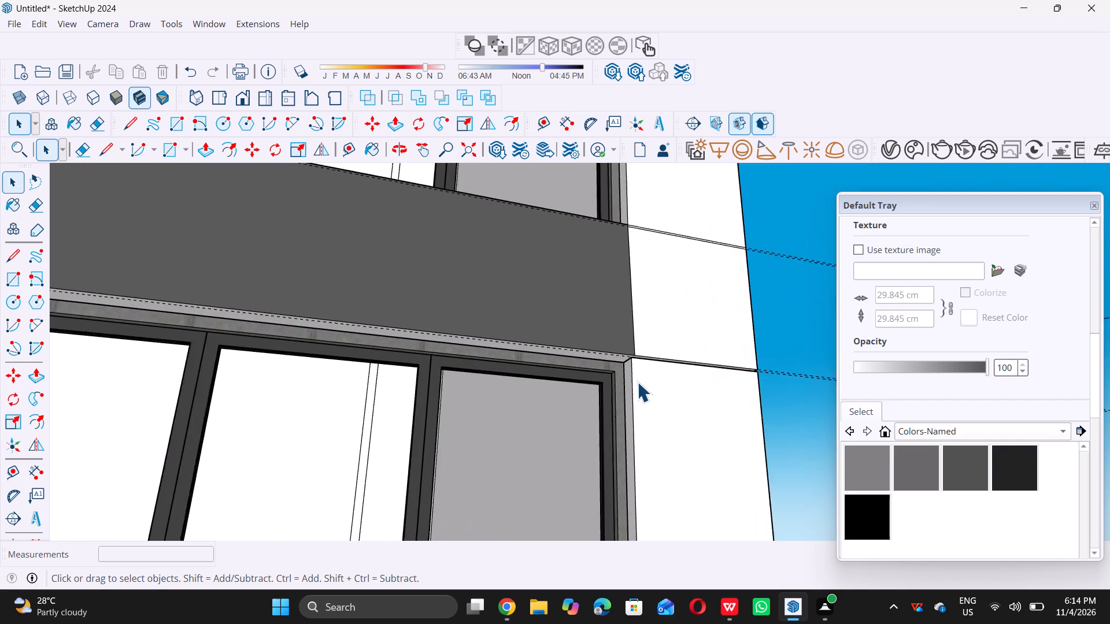
pyautogui.scroll(5, 637, 374)
pyautogui.moveTo(634, 354); pyautogui.dragTo(633, 399, button='middle')
pyautogui.middleClick(633, 399)
pyautogui.scroll(2, 639, 378)
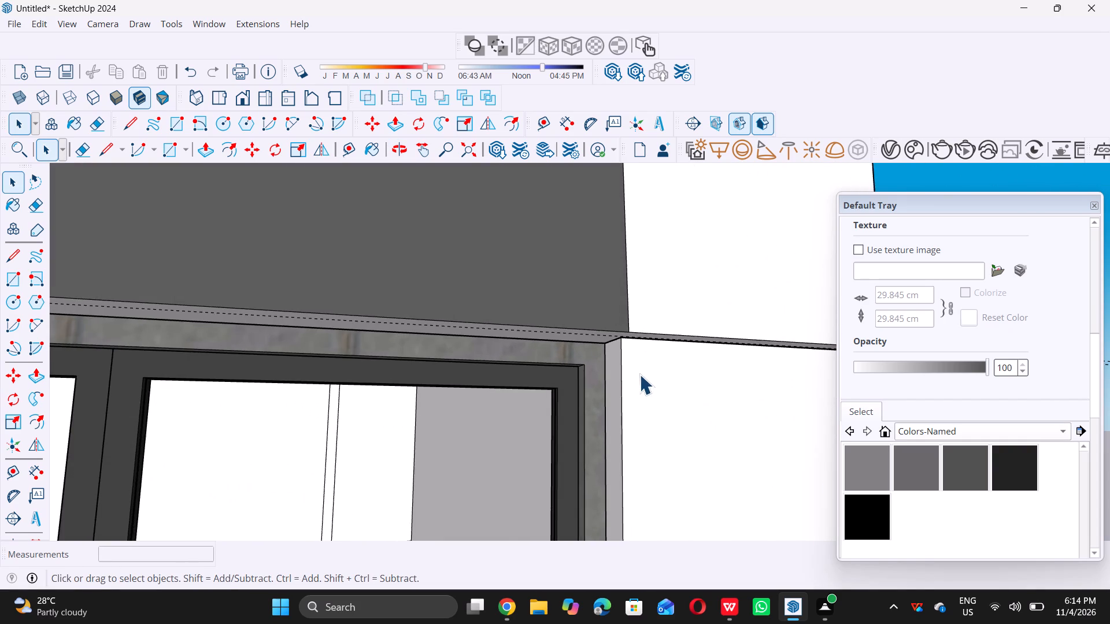
pyautogui.scroll(10, 639, 374)
pyautogui.moveTo(598, 307); pyautogui.dragTo(595, 386, button='middle')
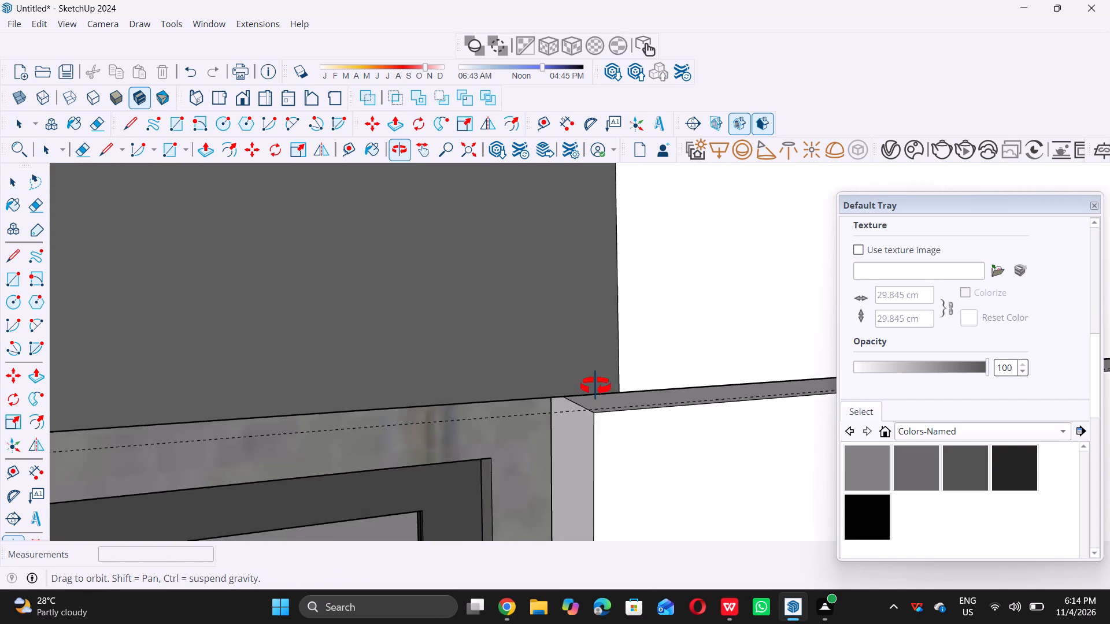
pyautogui.moveTo(595, 386); pyautogui.dragTo(598, 382, button='middle')
pyautogui.scroll(5, 601, 430)
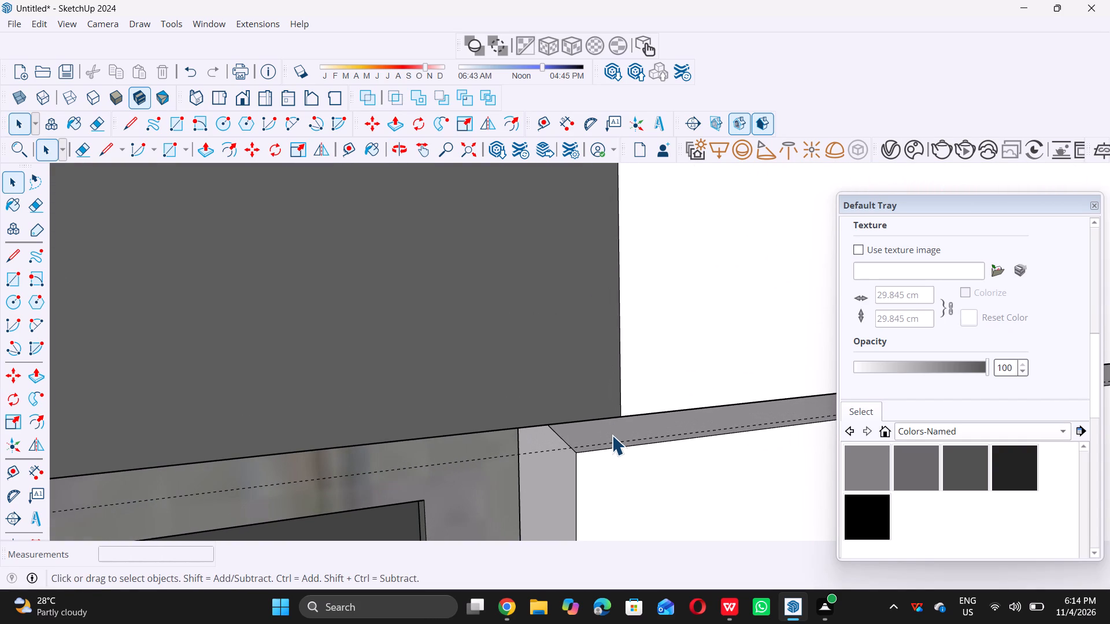
pyautogui.doubleClick(612, 436)
pyautogui.press('p')
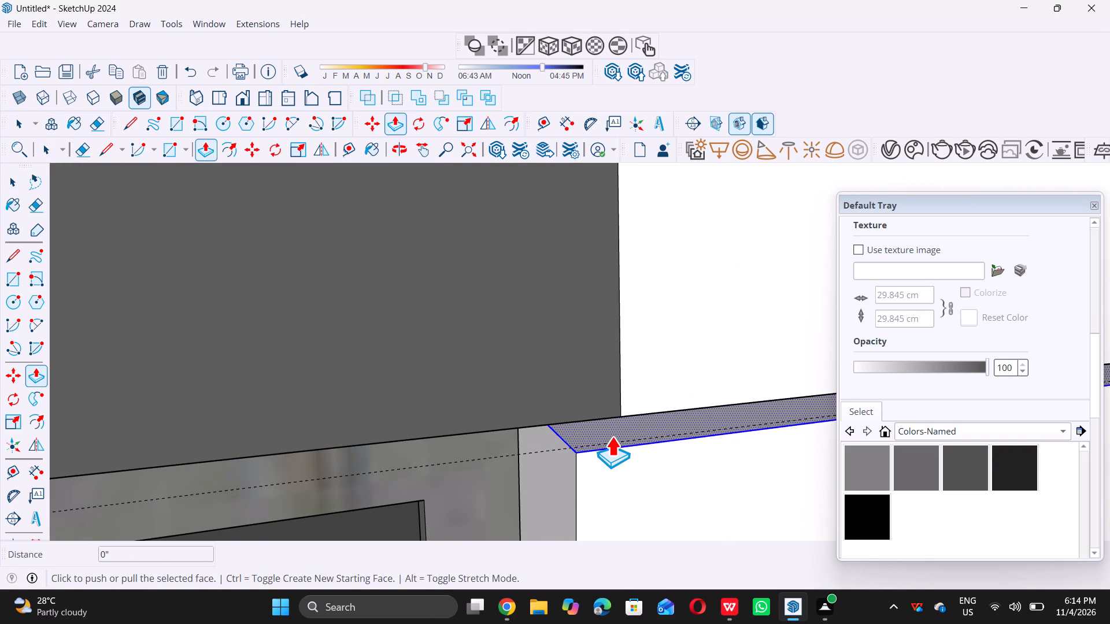
pyautogui.click(613, 436)
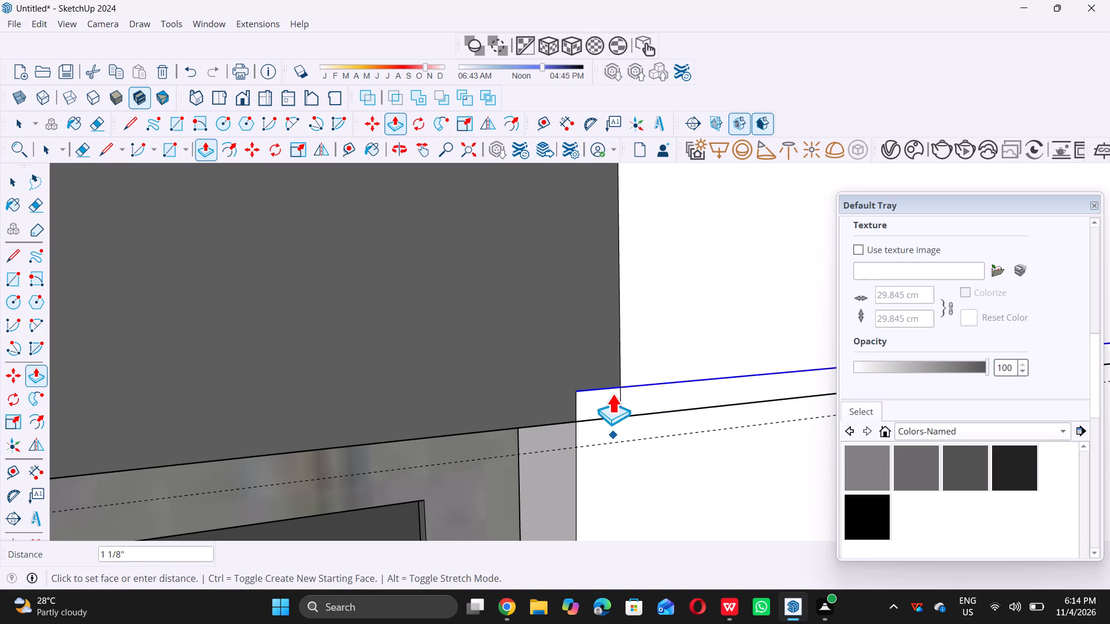
pyautogui.click(612, 410)
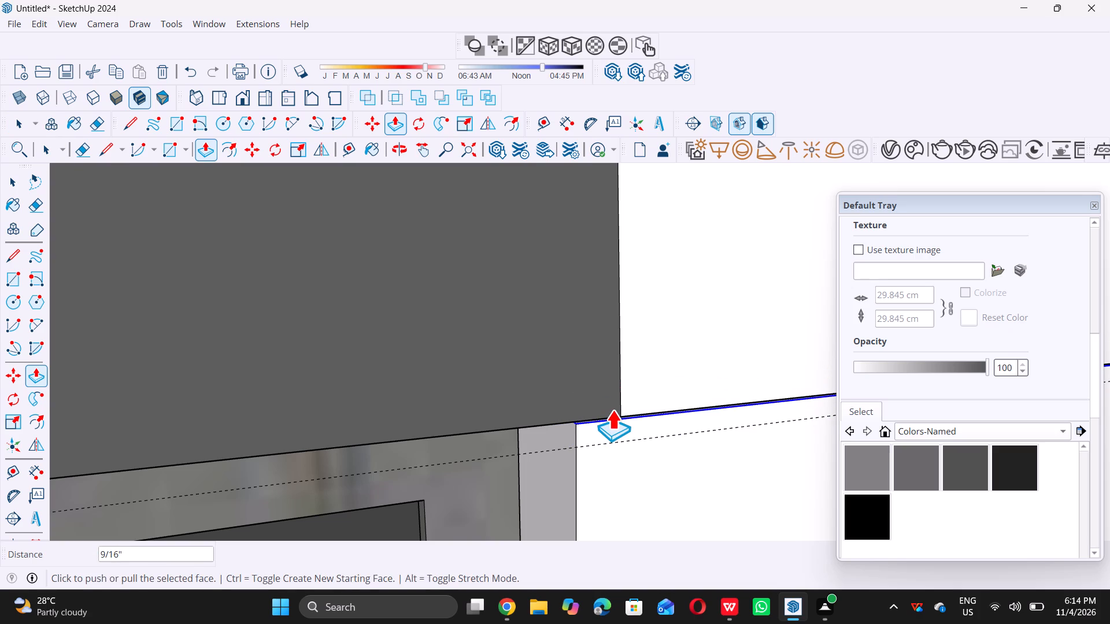
# Push/Pull the remaining sliver of the same corner-pier ledge face about 1/16" to close the gap under the lowest gray band.
pyautogui.press('space')
pyautogui.moveTo(605, 435); pyautogui.dragTo(612, 412, button='middle')
pyautogui.scroll(14, 612, 412)
pyautogui.scroll(6, 616, 316)
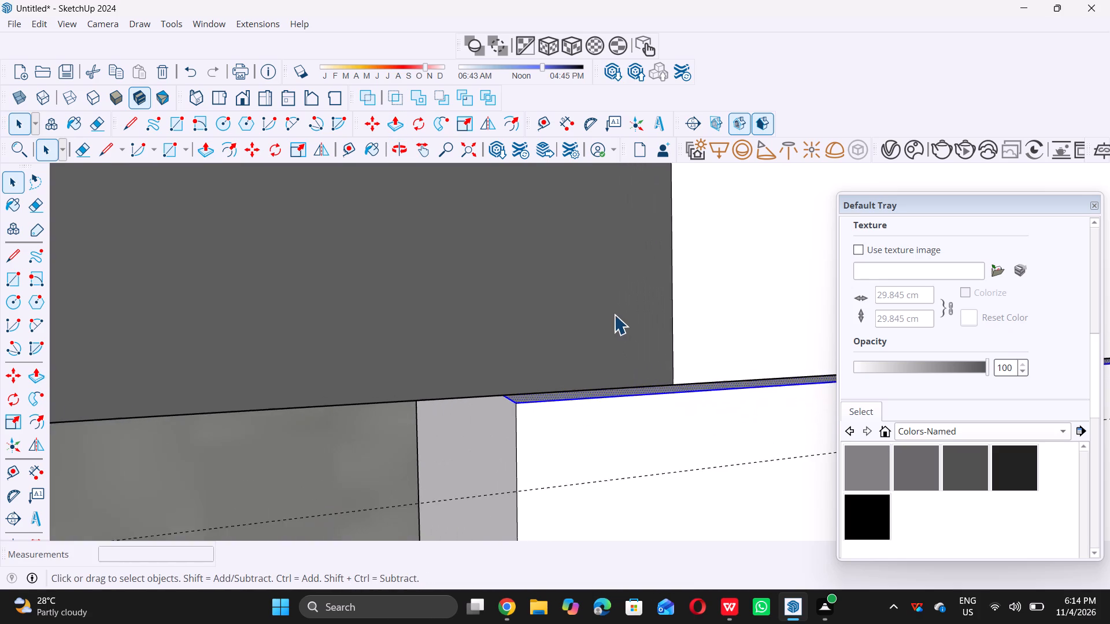
pyautogui.scroll(1, 587, 454)
pyautogui.click(584, 436)
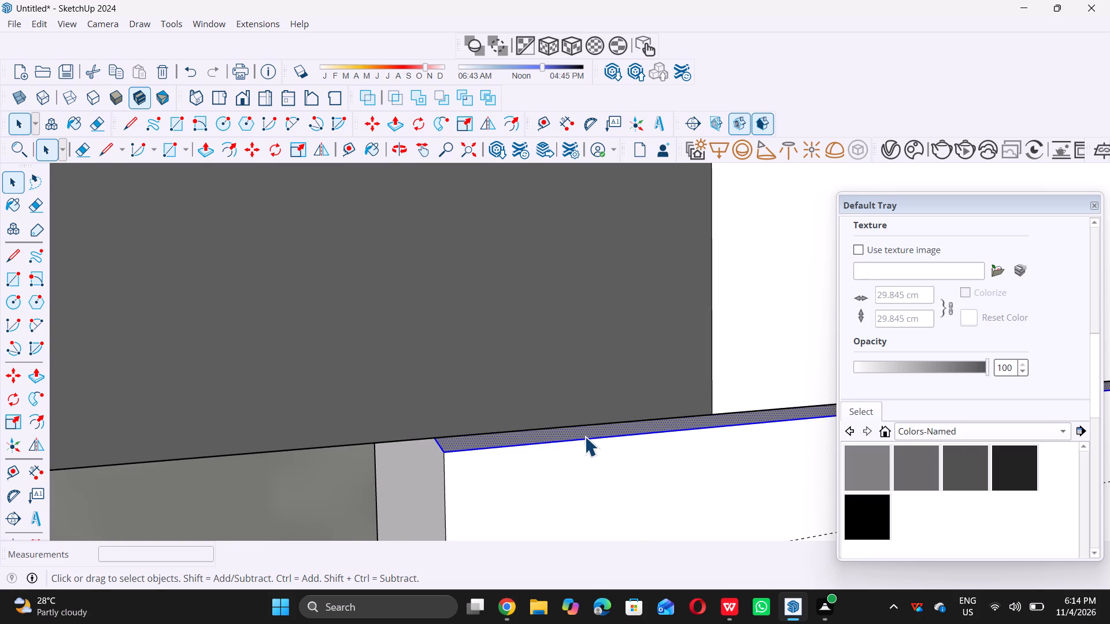
pyautogui.press('p')
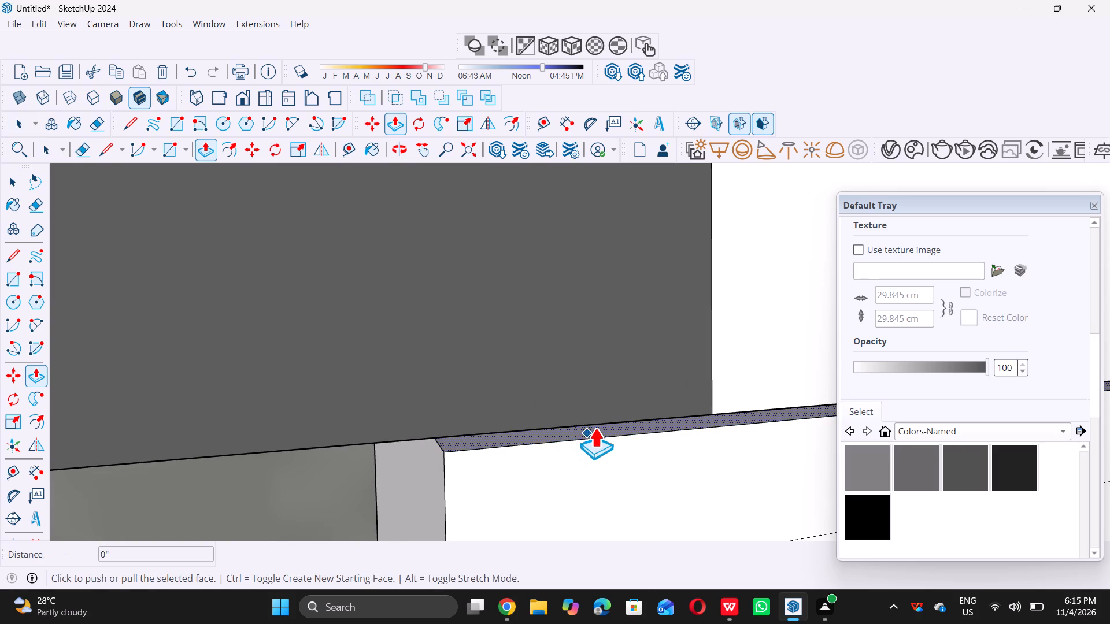
pyautogui.click(595, 428)
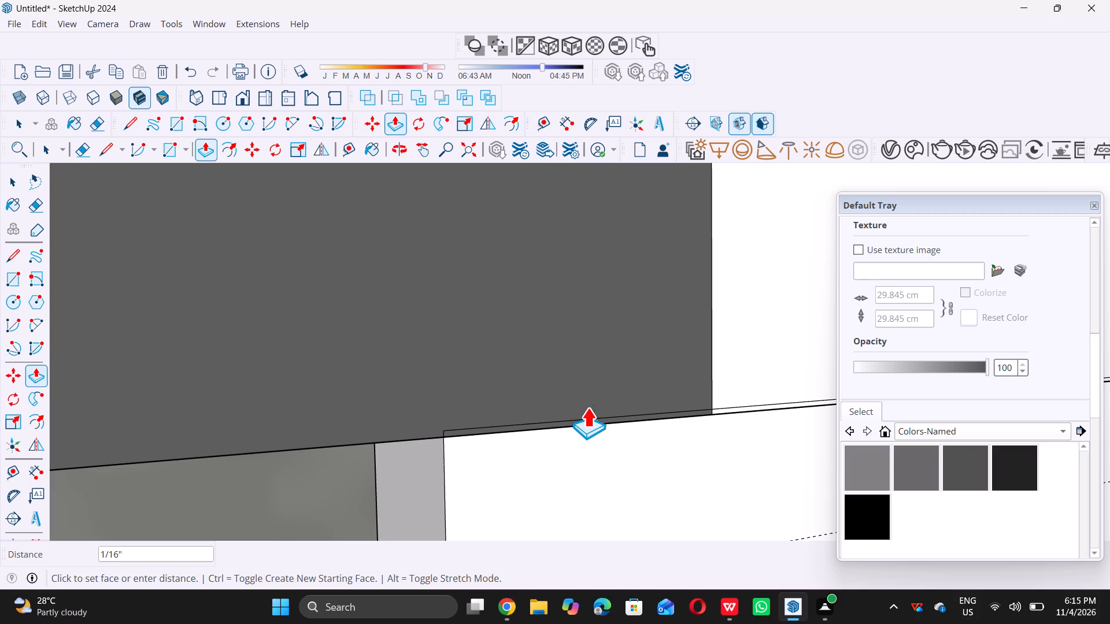
pyautogui.click(587, 407)
pyautogui.press('space')
# Delete all construction guides from the model.
pyautogui.scroll(-10, 577, 412)
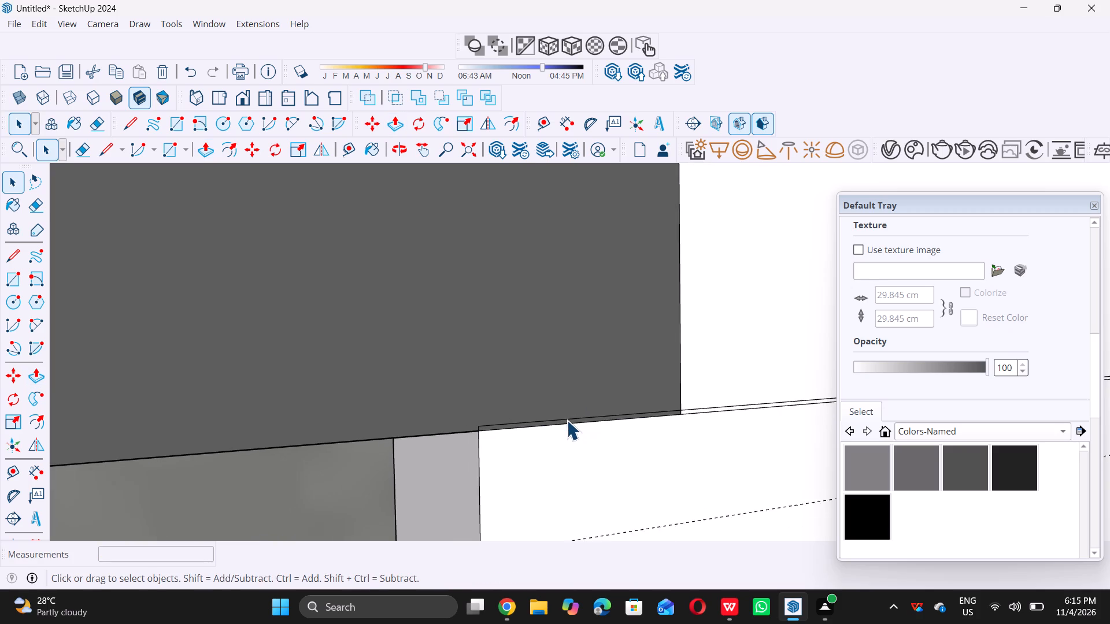
pyautogui.scroll(-20, 567, 420)
pyautogui.scroll(-13, 567, 420)
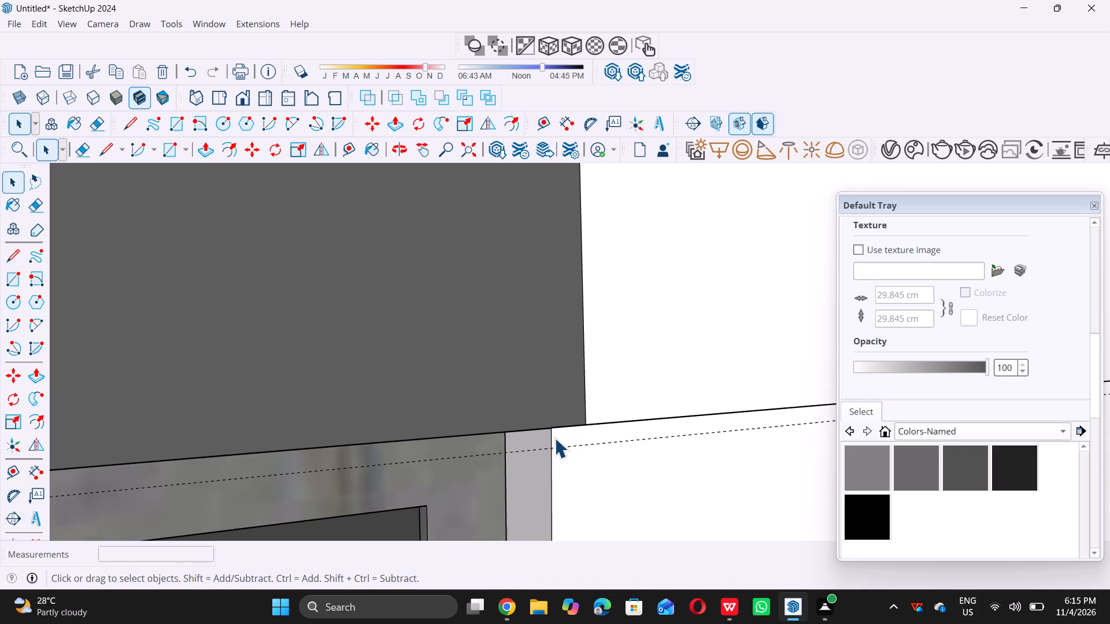
pyautogui.scroll(-20, 554, 438)
pyautogui.scroll(-12, 554, 438)
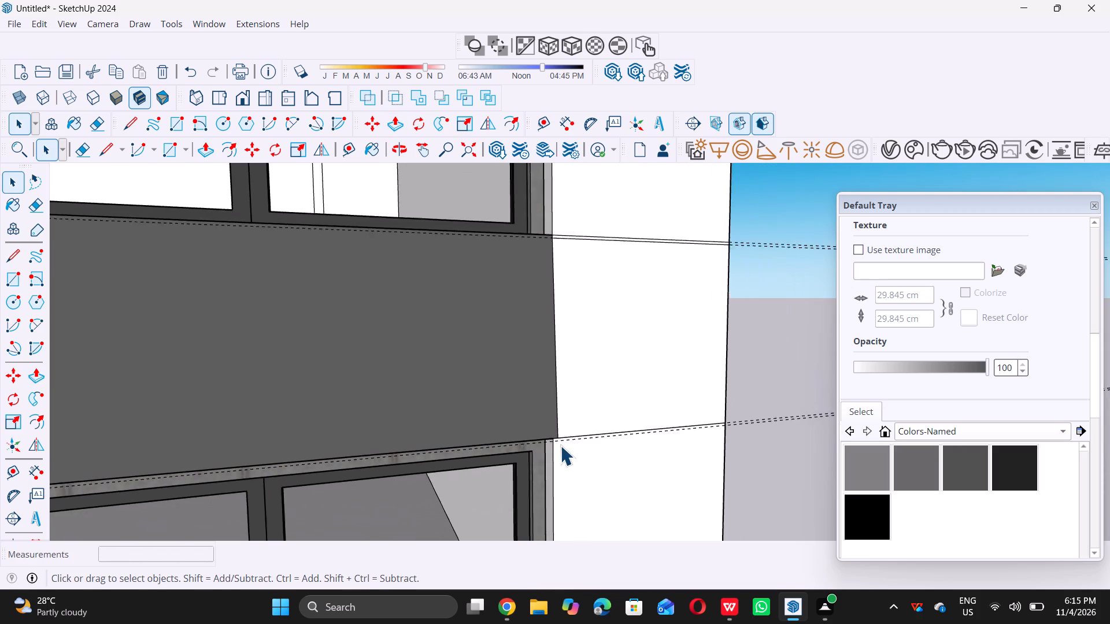
pyautogui.scroll(-7, 560, 445)
pyautogui.click(669, 392)
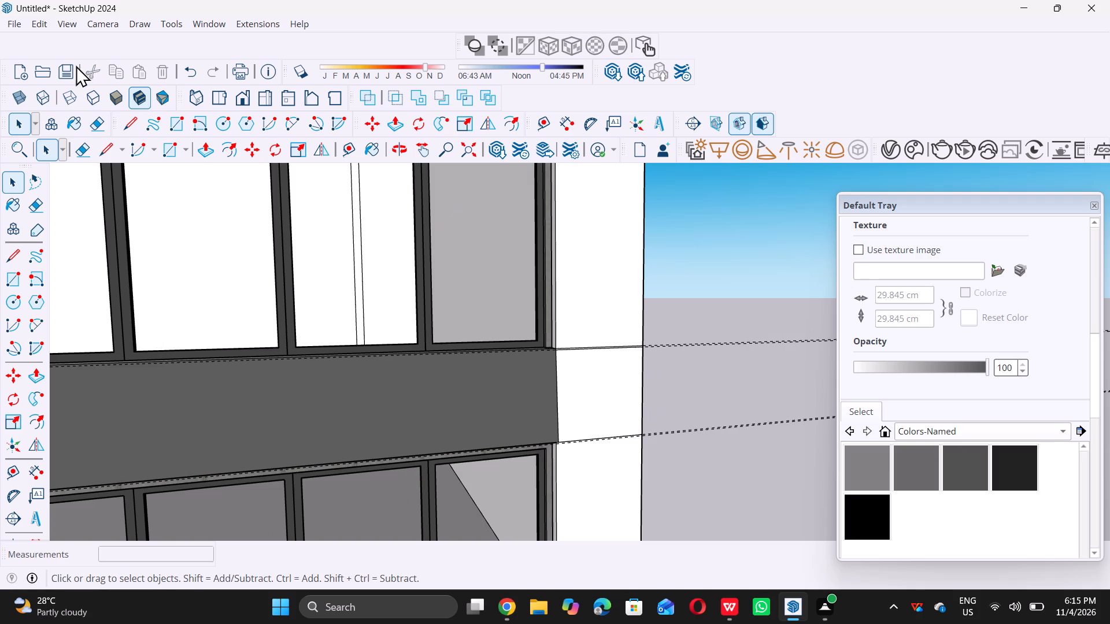
pyautogui.click(34, 24)
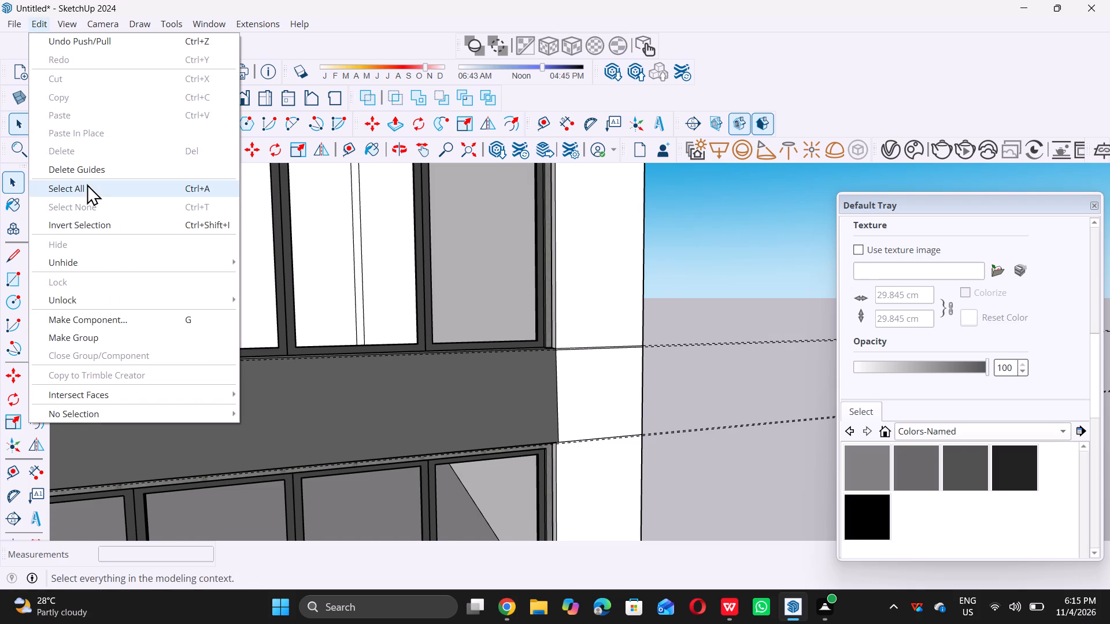
pyautogui.click(86, 170)
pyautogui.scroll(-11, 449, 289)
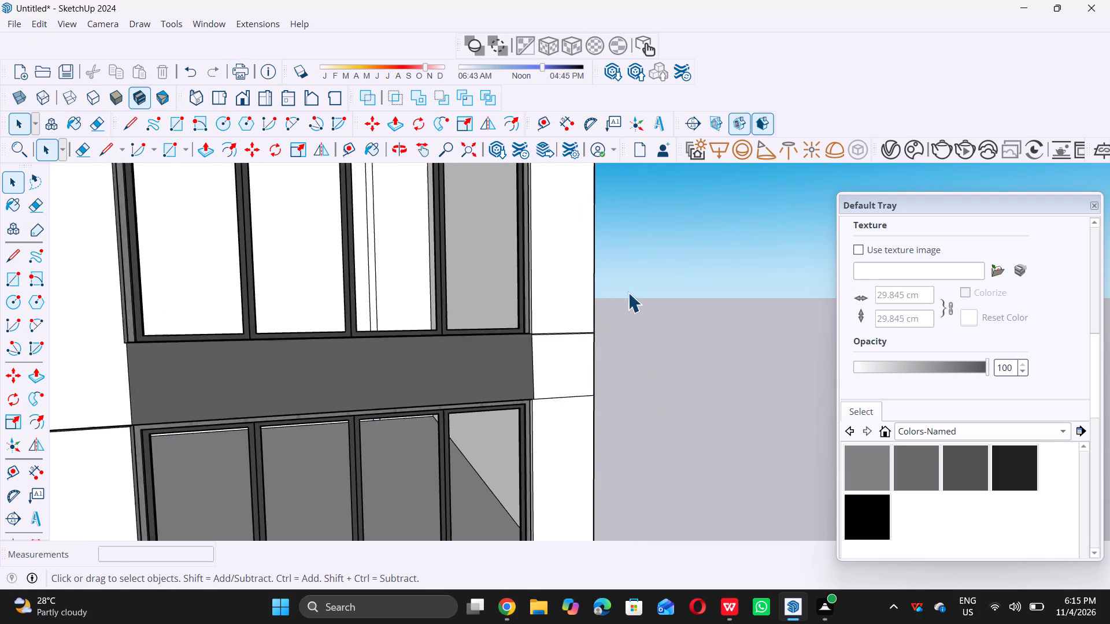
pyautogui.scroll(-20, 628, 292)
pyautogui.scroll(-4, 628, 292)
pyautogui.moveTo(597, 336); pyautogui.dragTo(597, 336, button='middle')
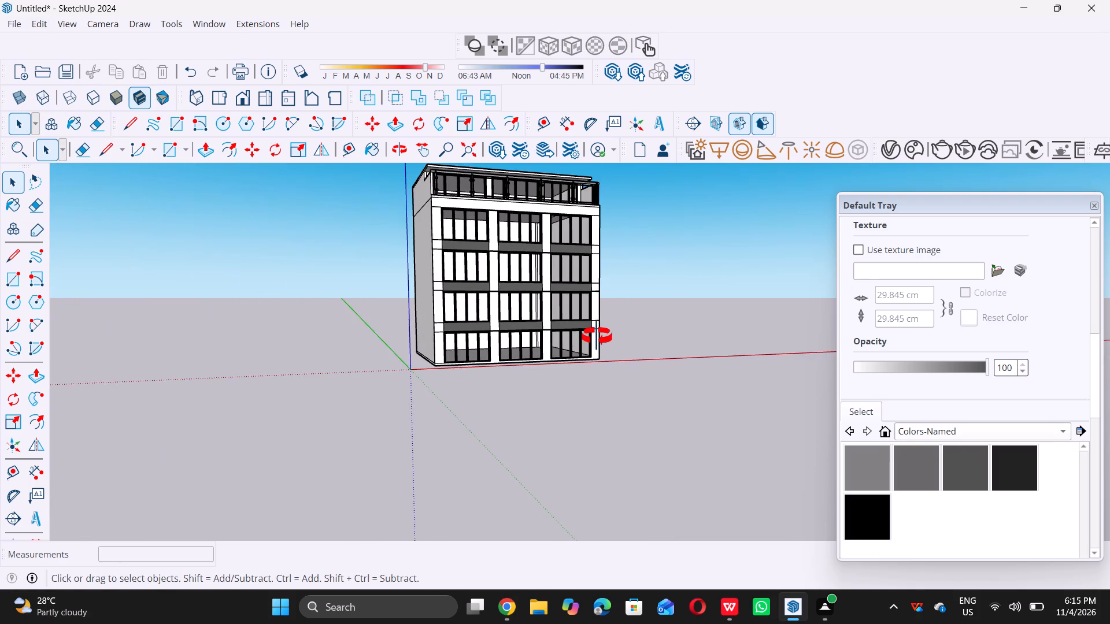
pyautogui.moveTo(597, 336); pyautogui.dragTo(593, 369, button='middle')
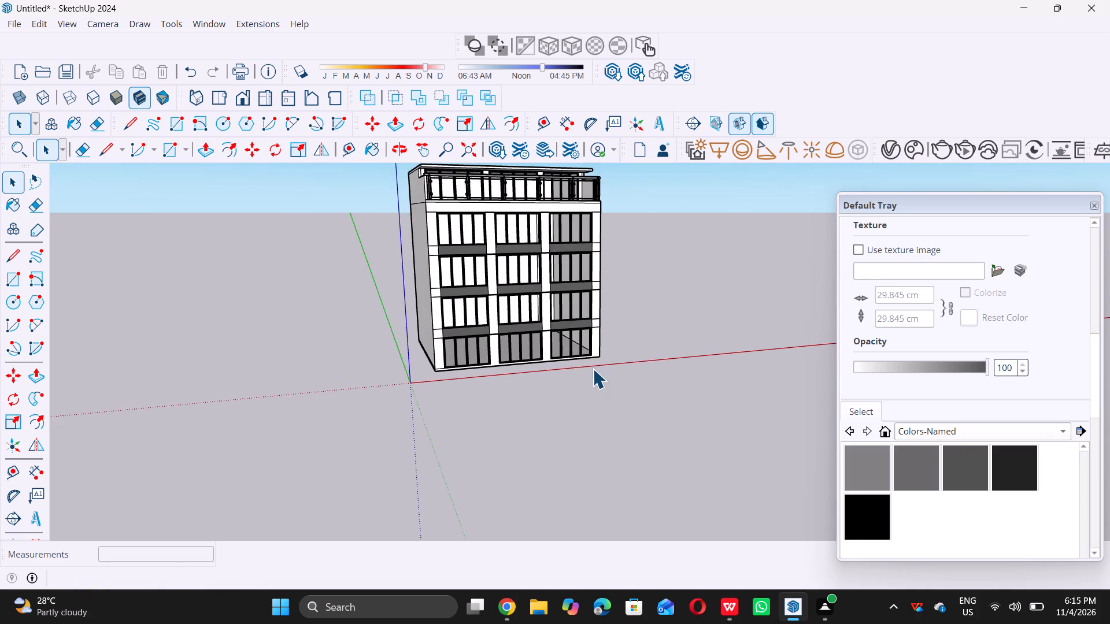
# Push the thin strip face on the corner pier inward 0.5", just above the top-row windows below the terrace railing.
pyautogui.scroll(-6, 593, 369)
pyautogui.moveTo(441, 374); pyautogui.dragTo(637, 460, button='middle')
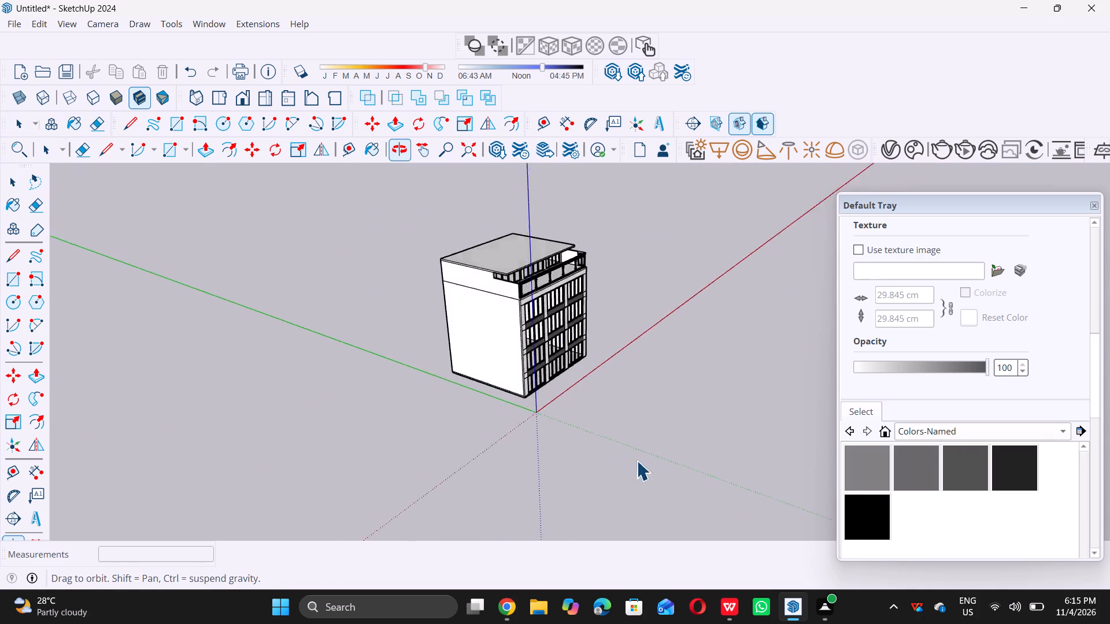
pyautogui.scroll(20, 536, 311)
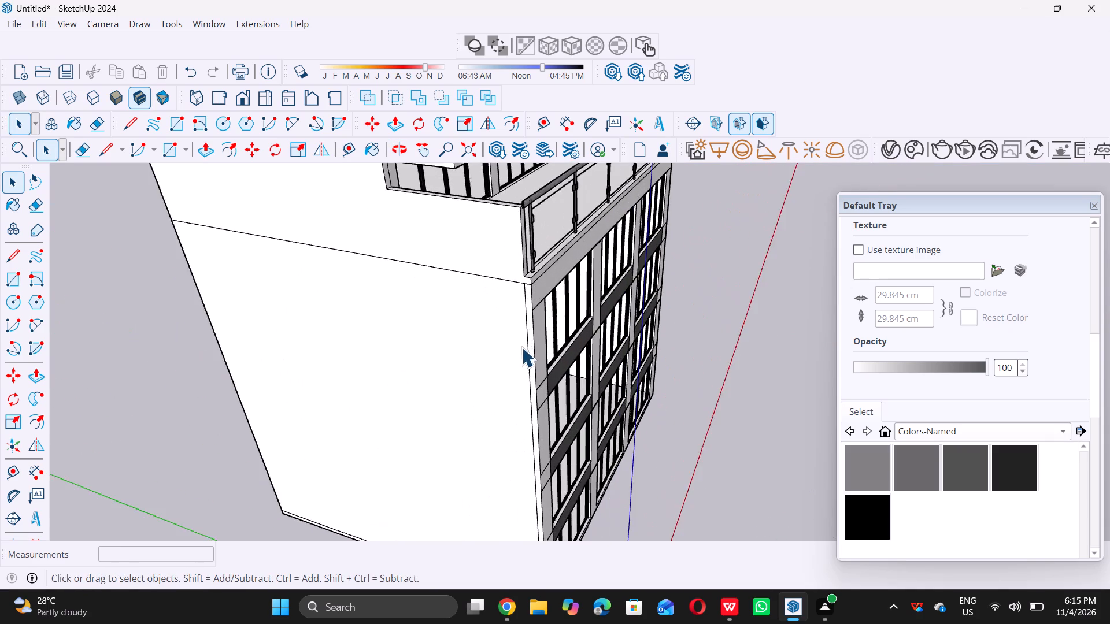
pyautogui.scroll(19, 549, 315)
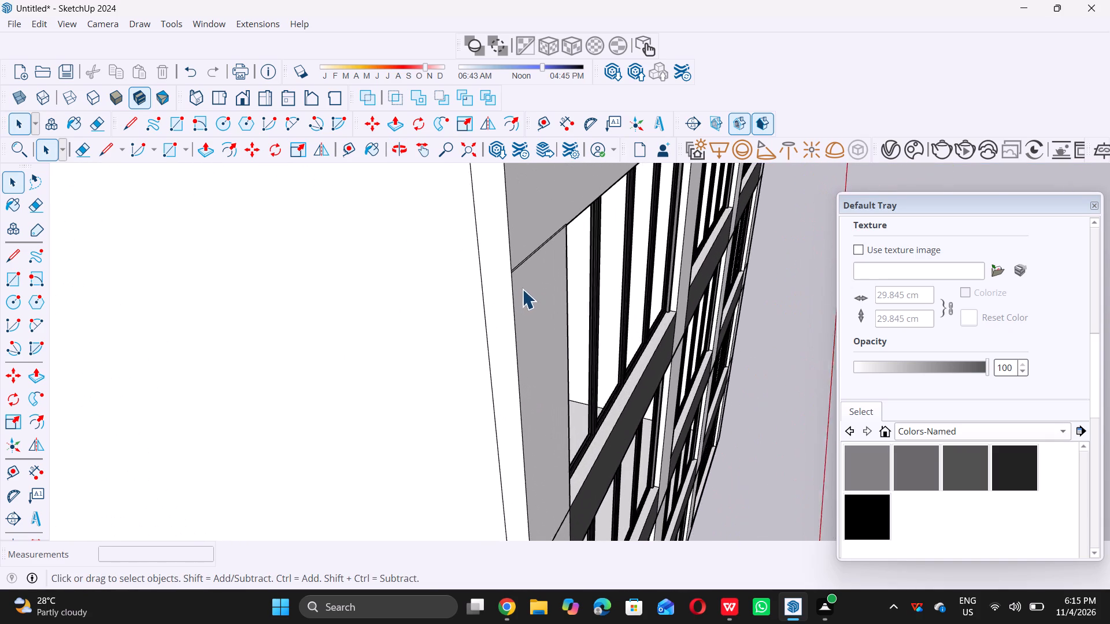
pyautogui.scroll(15, 519, 277)
pyautogui.scroll(6, 502, 245)
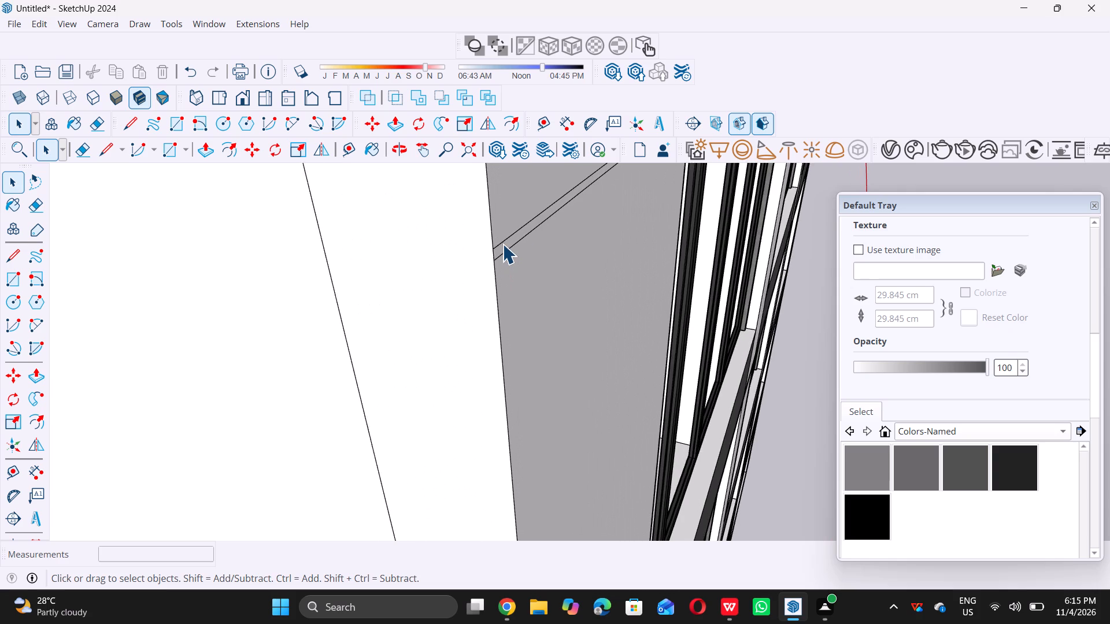
pyautogui.click(508, 244)
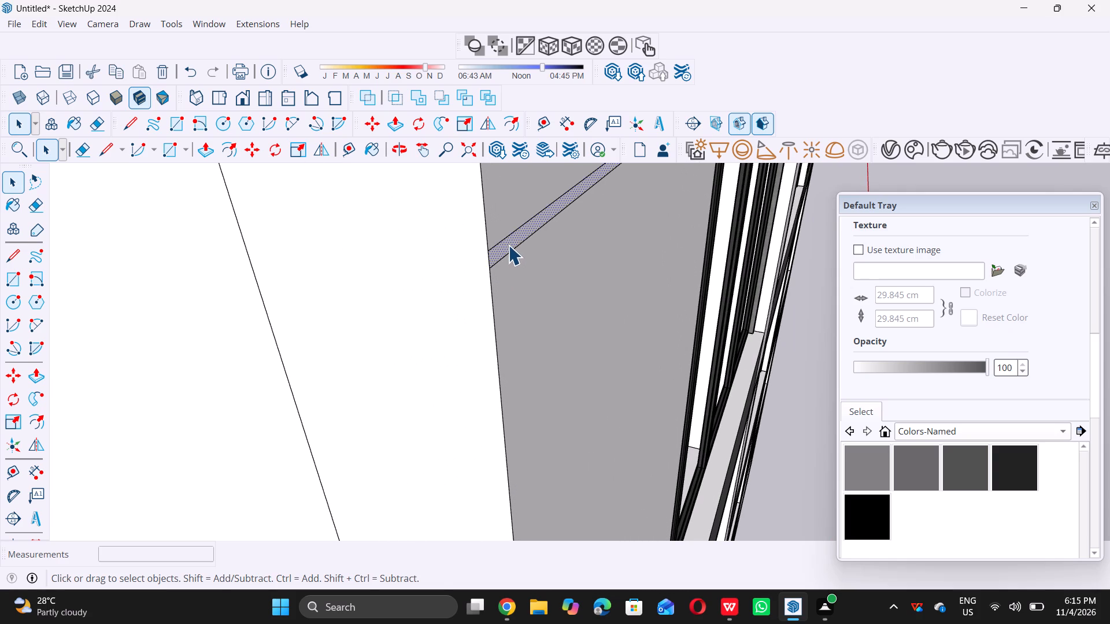
pyautogui.press('p')
pyautogui.click(508, 245)
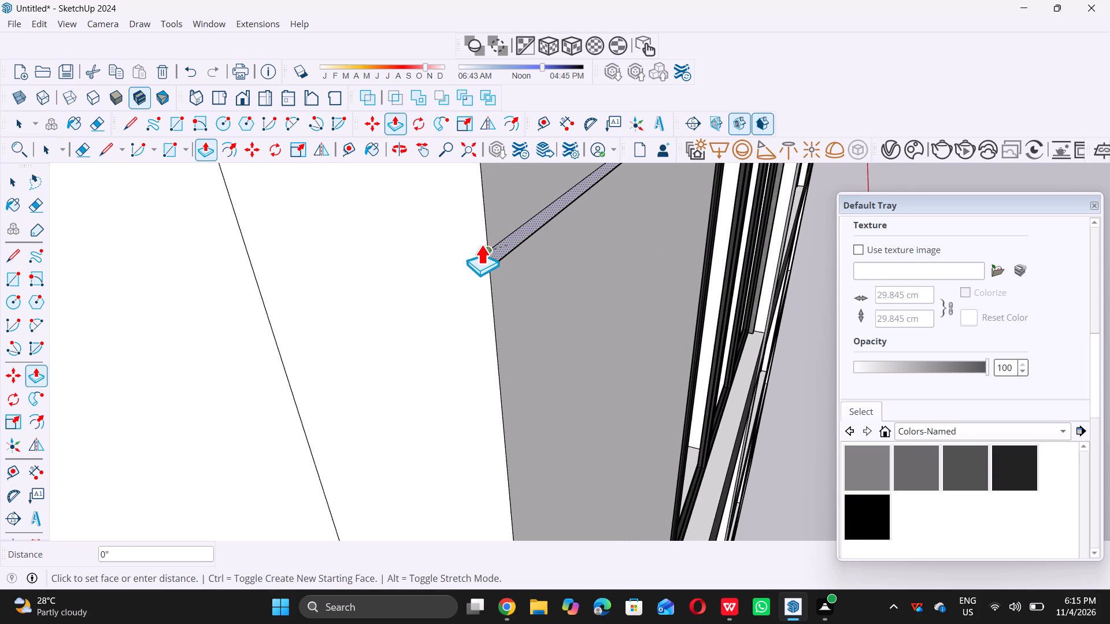
pyautogui.press('0')
pyautogui.write('.5')
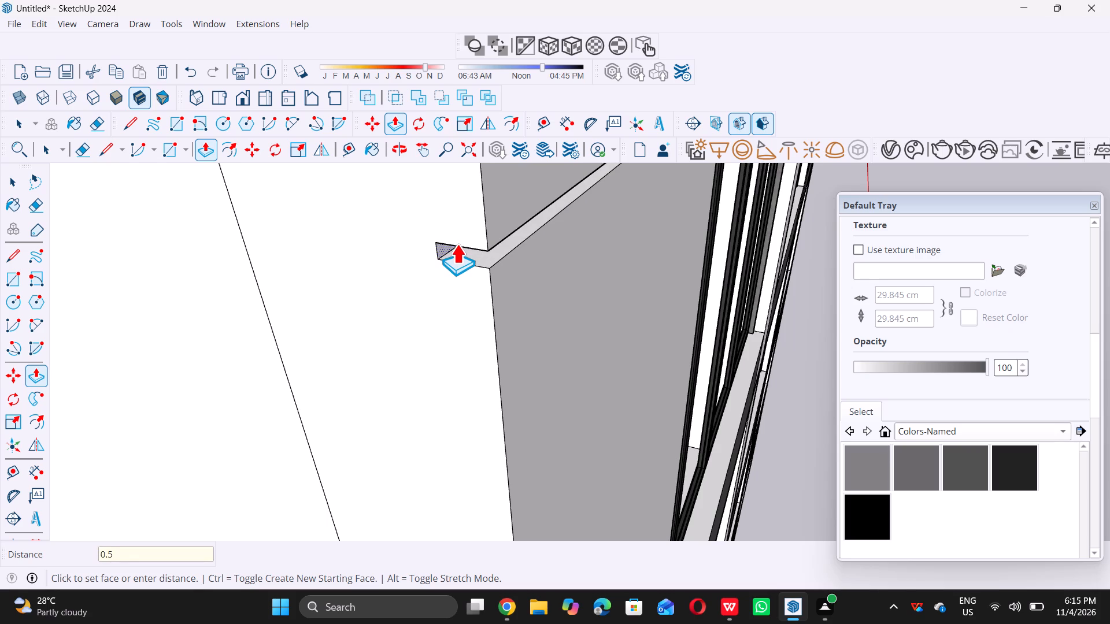
pyautogui.hotkey('shift', '"')
pyautogui.press('Return')
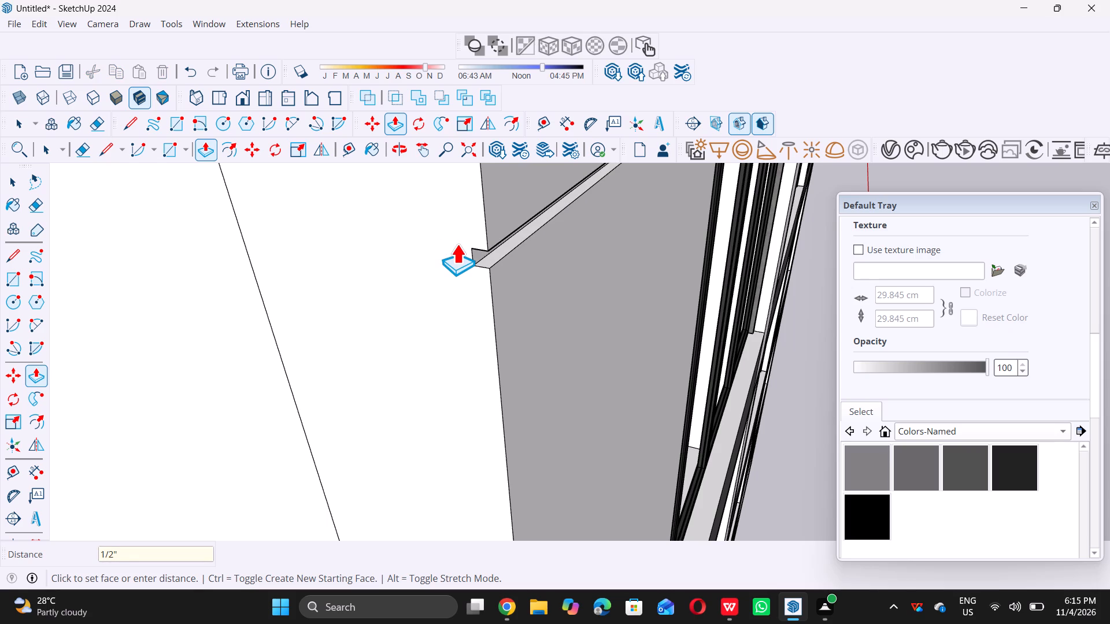
# Push the thin strip face on the corner pier inward 0.5" at the upper edge of the highest gray band.
pyautogui.scroll(-14, 457, 244)
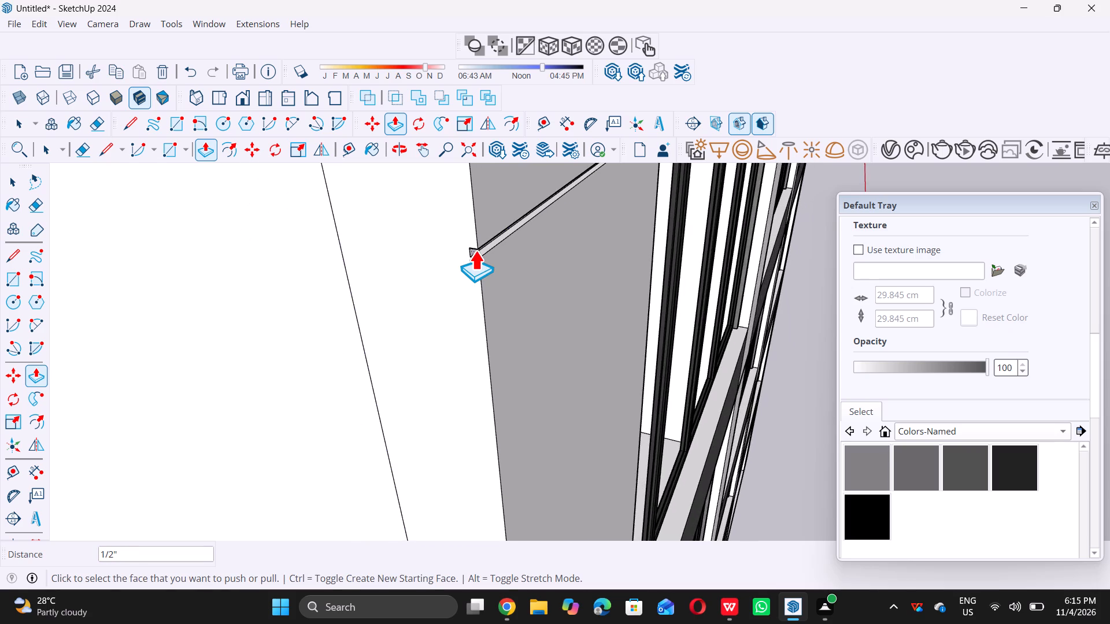
pyautogui.scroll(-20, 475, 250)
pyautogui.scroll(-9, 475, 250)
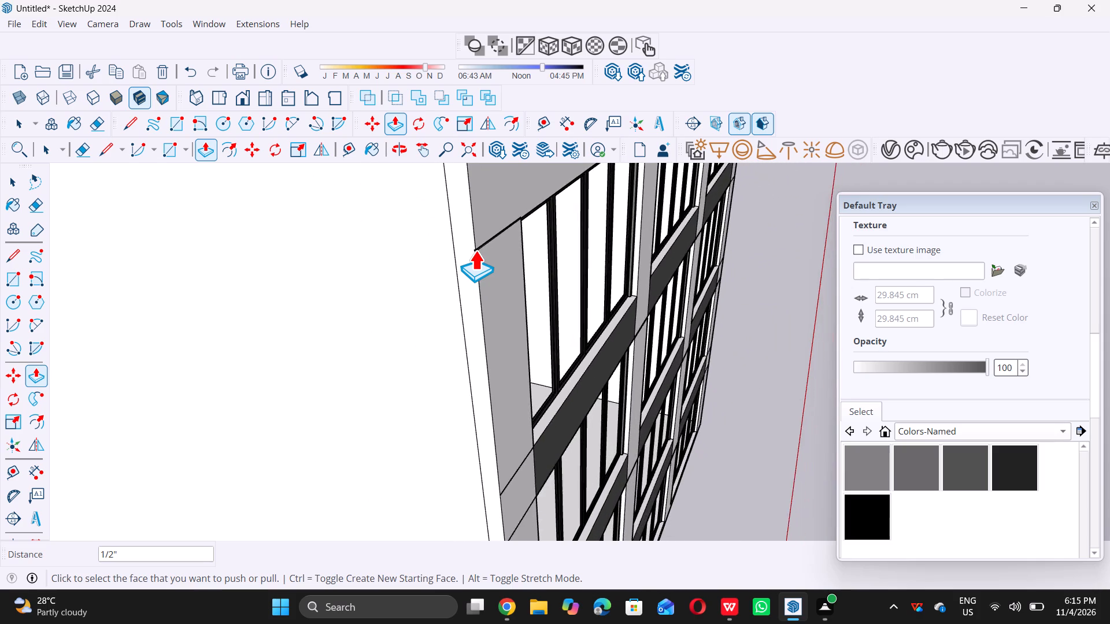
pyautogui.scroll(-2, 475, 250)
pyautogui.scroll(8, 496, 467)
pyautogui.scroll(6, 491, 421)
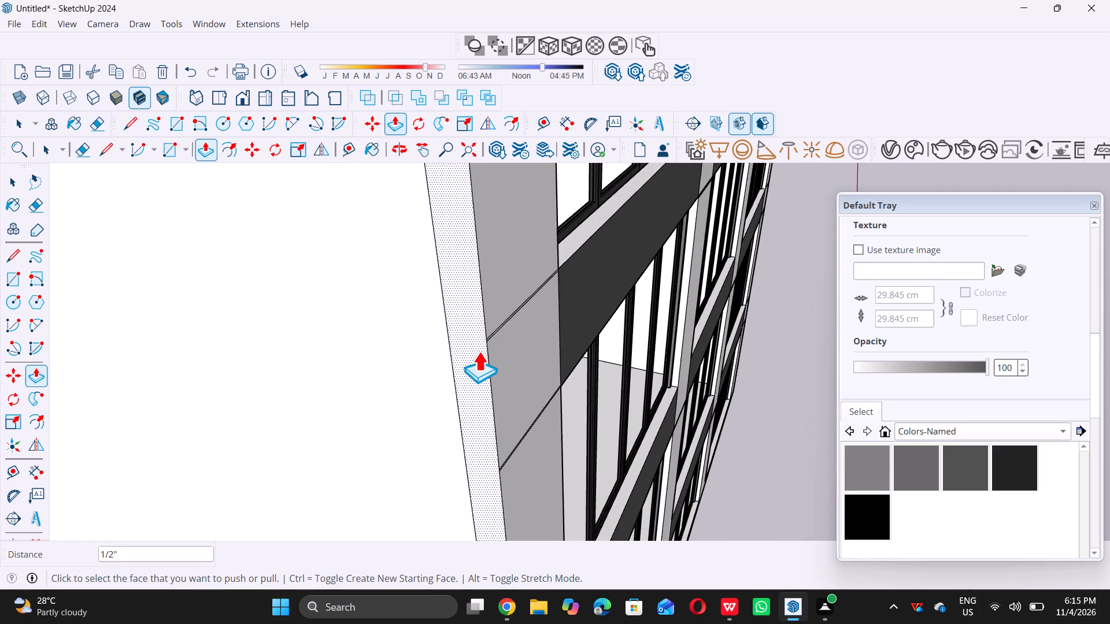
pyautogui.scroll(19, 487, 329)
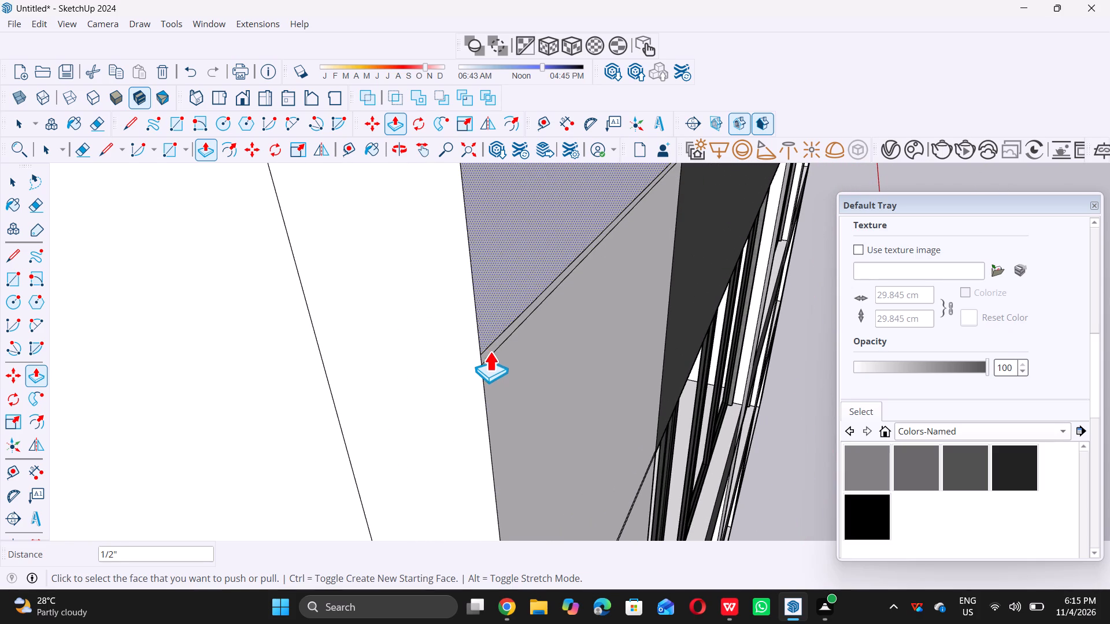
pyautogui.click(489, 354)
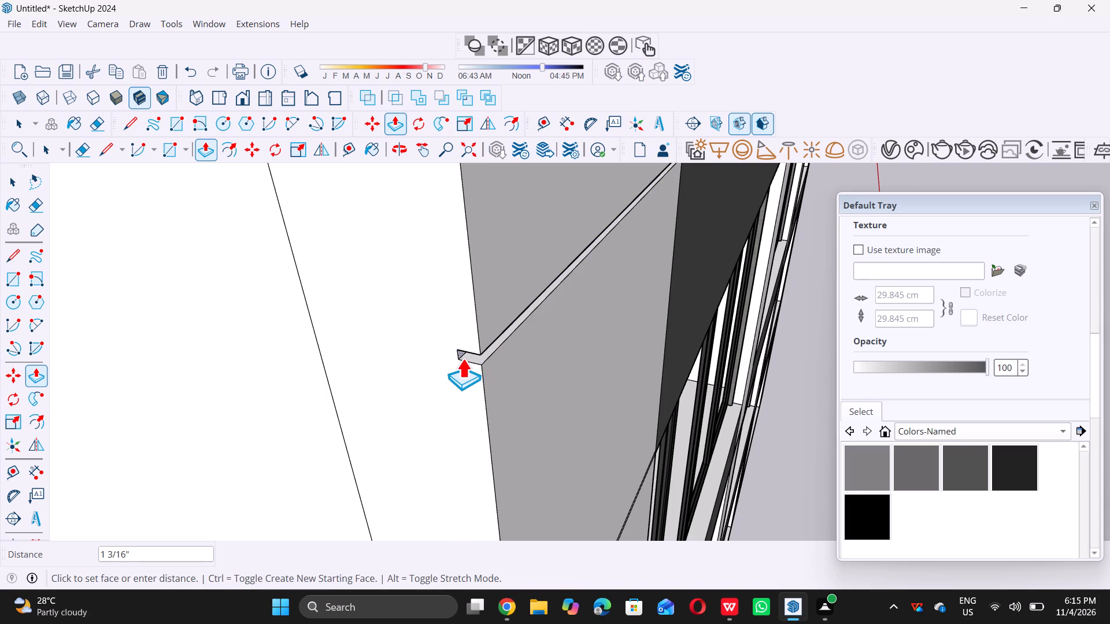
pyautogui.write('0.5')
pyautogui.hotkey('shift', '"')
pyautogui.press('Return')
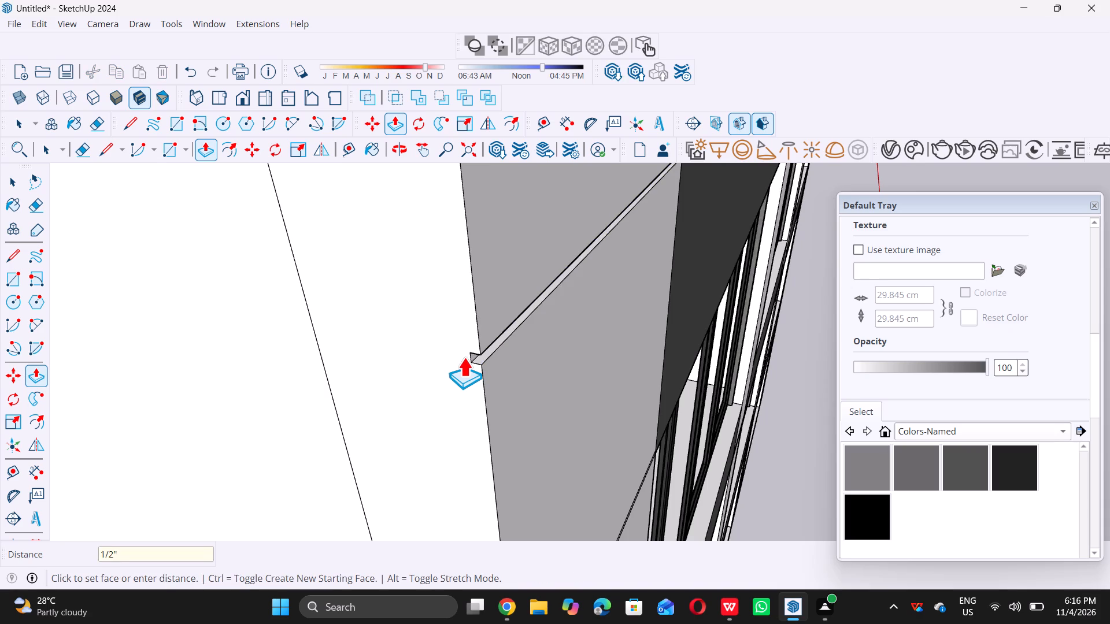
# Push the thin strip face on the corner pier inward 0.5" at the lower edge of the highest gray band.
pyautogui.scroll(-18, 464, 357)
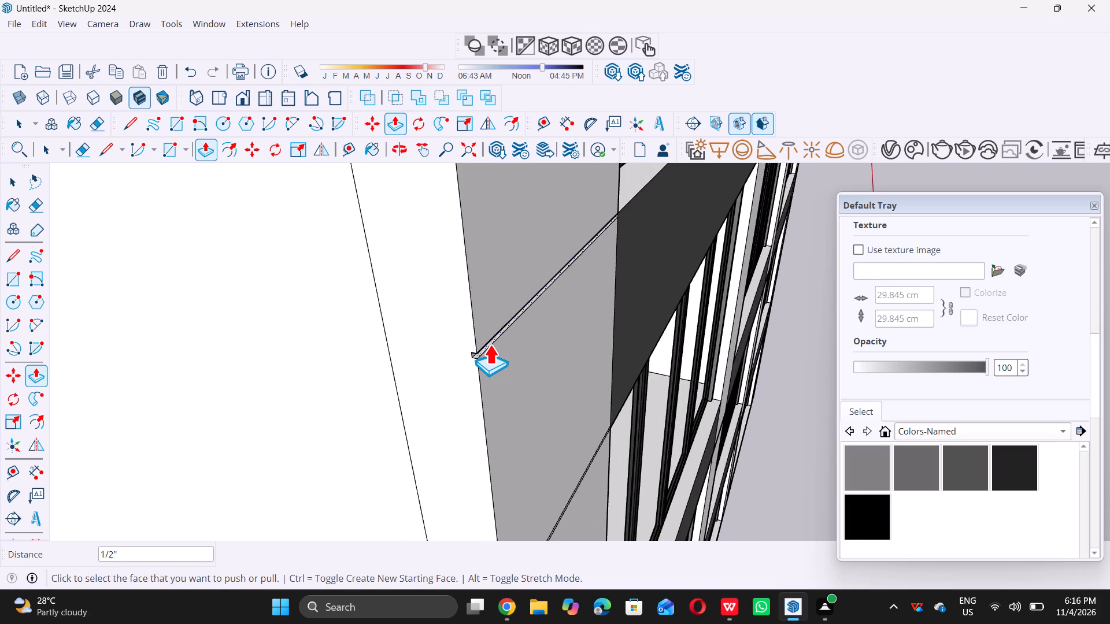
pyautogui.scroll(-15, 490, 344)
pyautogui.scroll(8, 467, 452)
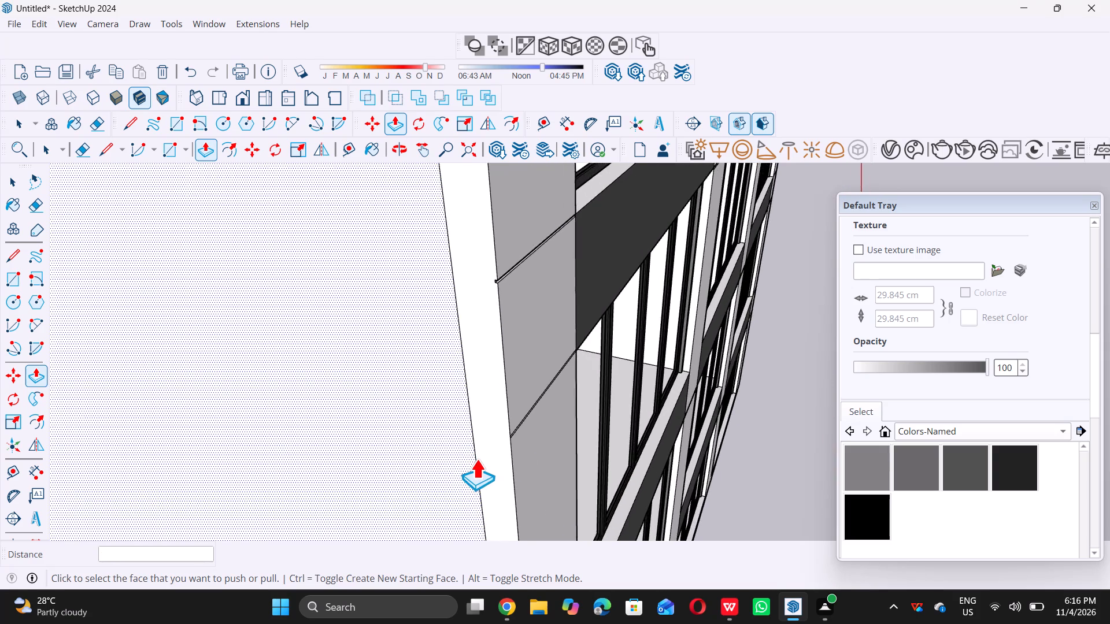
pyautogui.scroll(9, 501, 439)
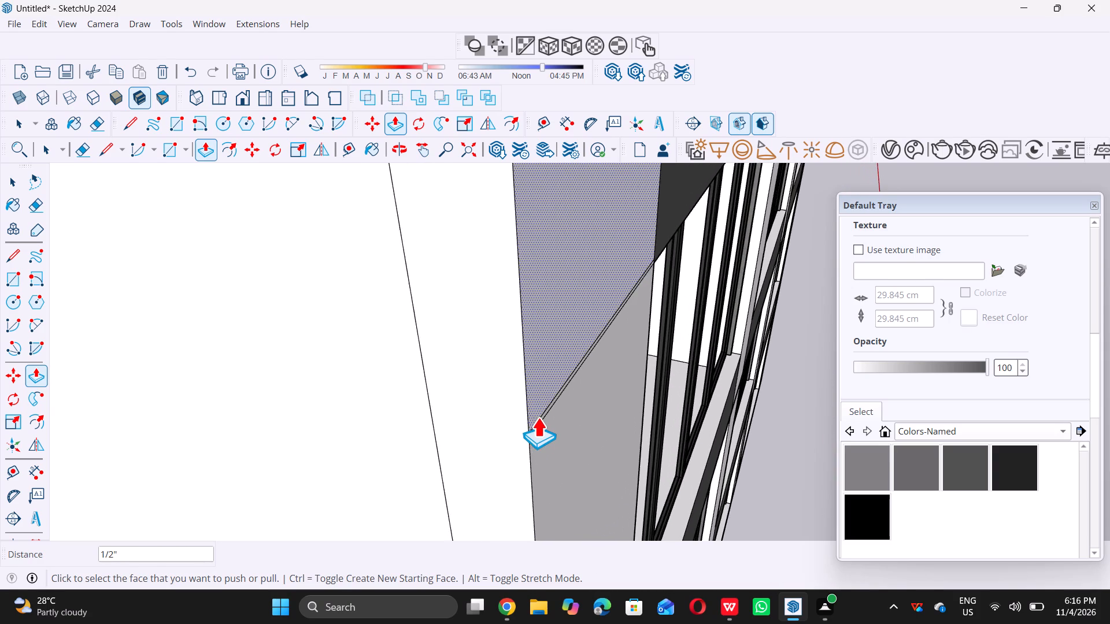
pyautogui.click(533, 430)
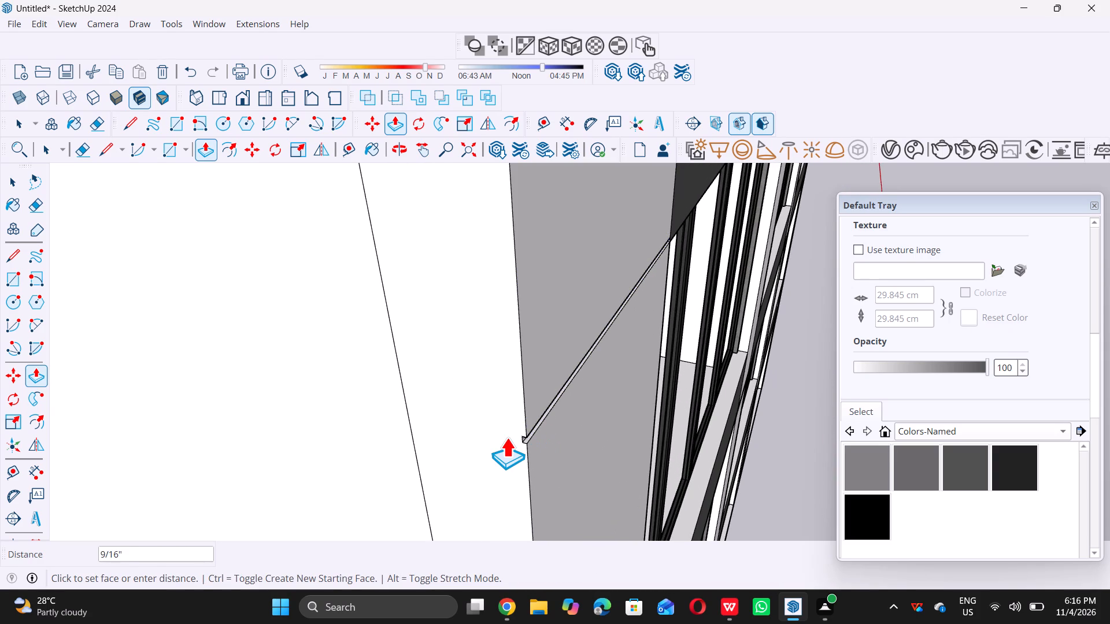
pyautogui.write('0.')
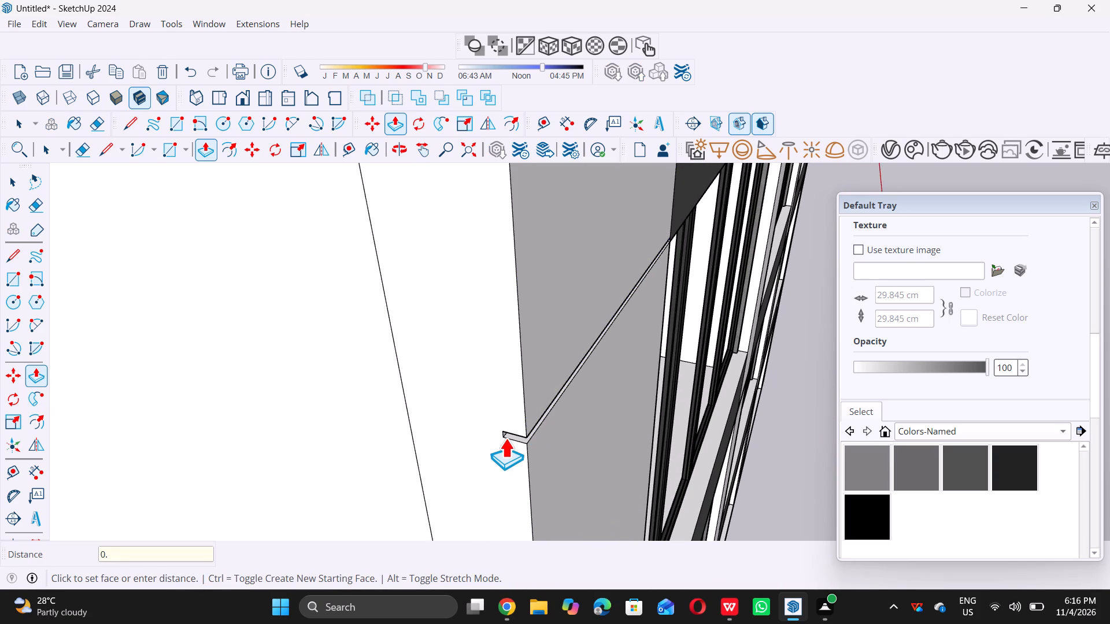
pyautogui.press('5')
pyautogui.hotkey('shift', '"')
pyautogui.press('Return')
# Push the thin strip face on the corner pier inward 0.5" at the upper edge of the middle gray band.
pyautogui.scroll(-5, 505, 438)
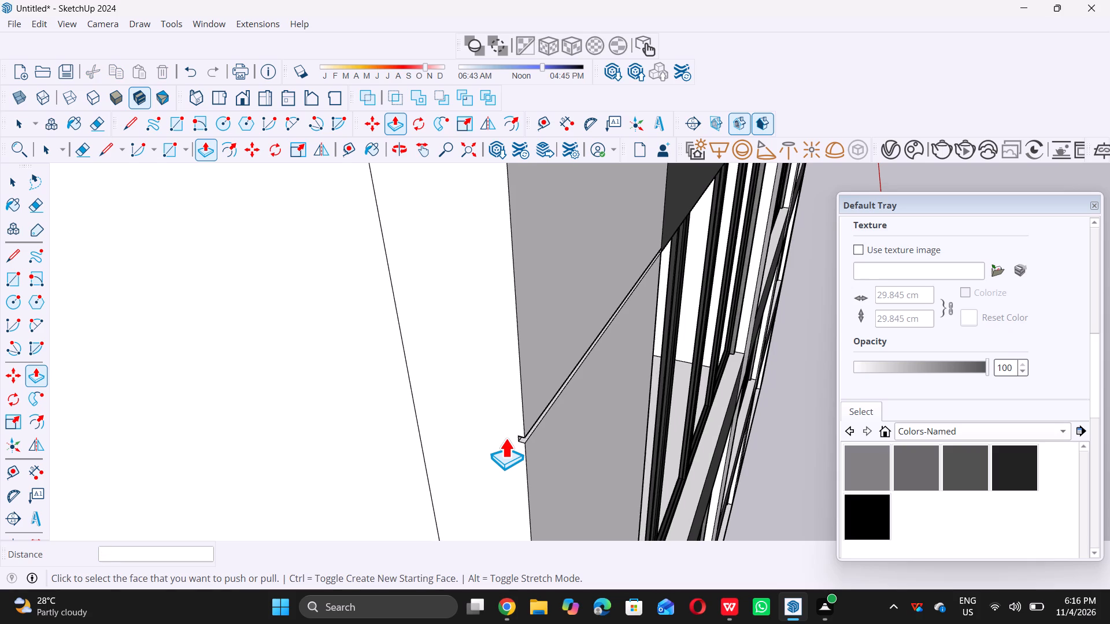
pyautogui.scroll(-20, 505, 438)
pyautogui.scroll(-14, 505, 438)
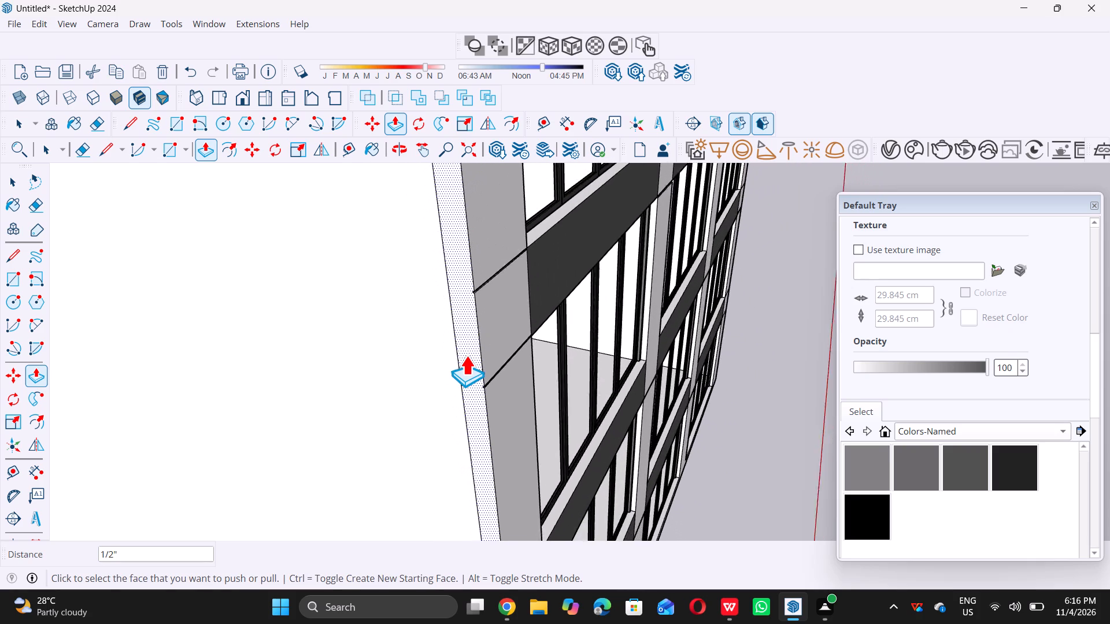
pyautogui.scroll(-20, 466, 355)
pyautogui.scroll(-5, 466, 355)
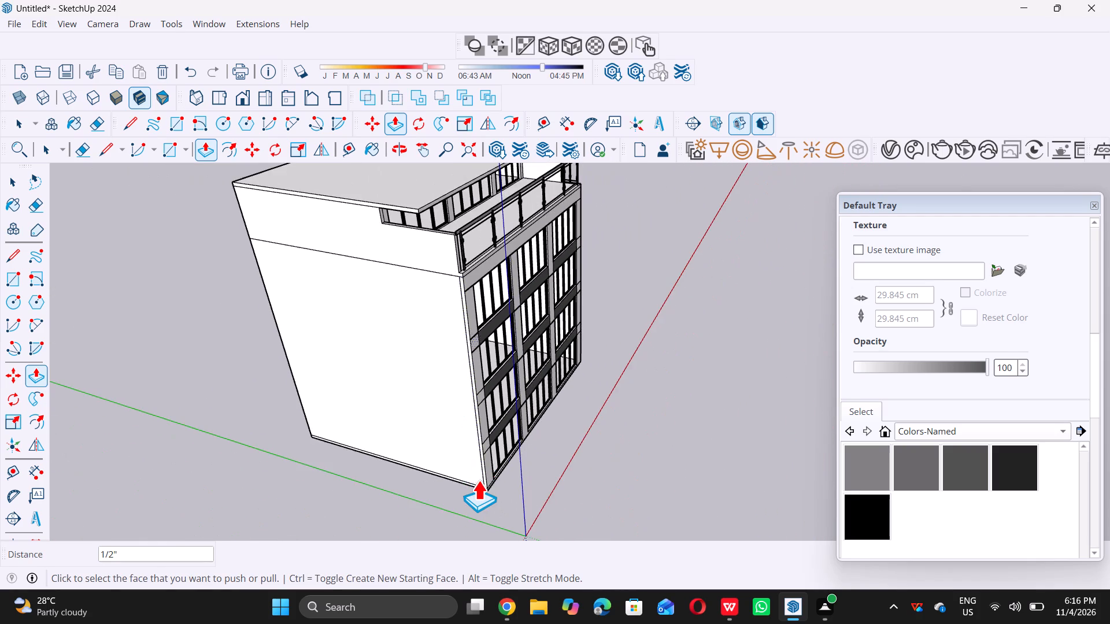
pyautogui.scroll(8, 478, 482)
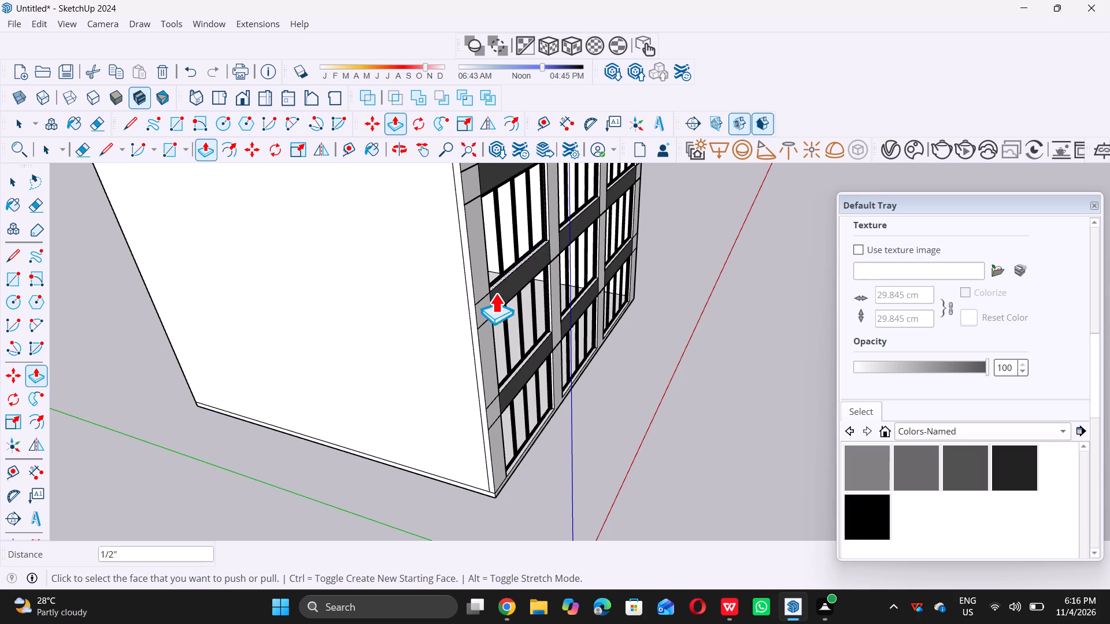
pyautogui.scroll(20, 495, 302)
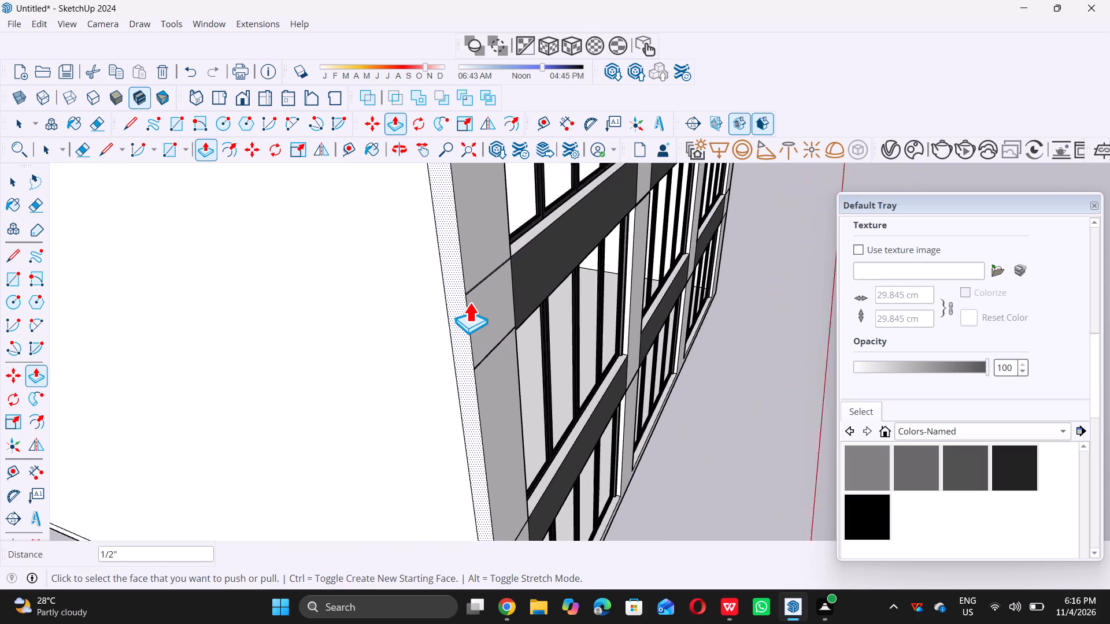
pyautogui.scroll(14, 469, 302)
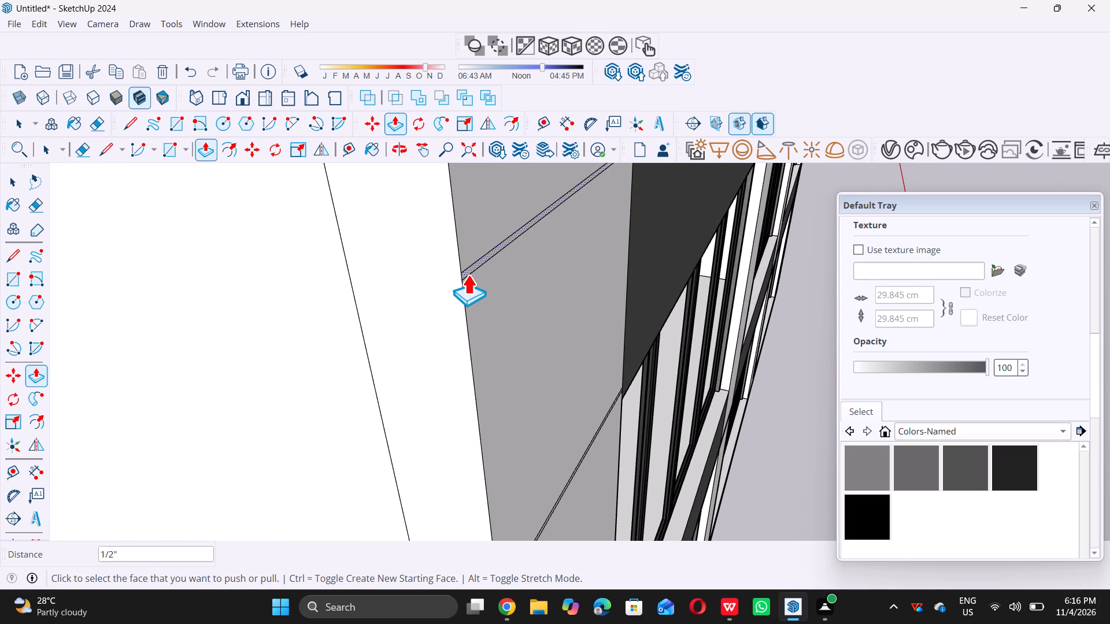
pyautogui.click(468, 274)
pyautogui.press('0')
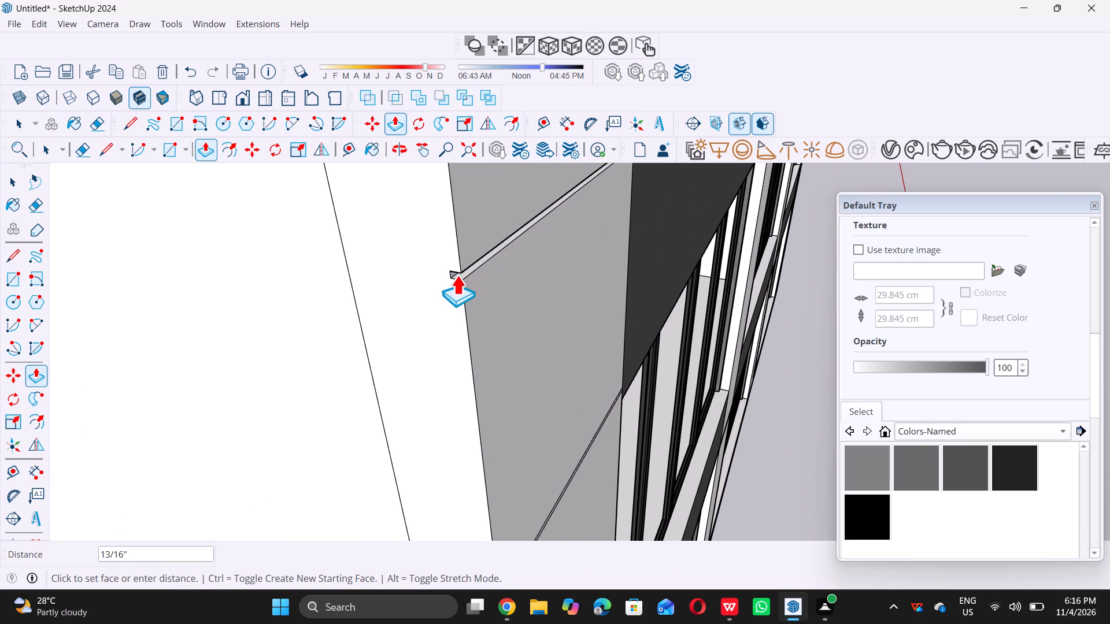
pyautogui.press('.')
pyautogui.press('5')
pyautogui.hotkey('shift', '"')
pyautogui.press('Return')
# Repeat the 1/2" Push/Pull on the corner pier's thin strip face at the lower edge of the middle gray band.
pyautogui.scroll(-2, 459, 272)
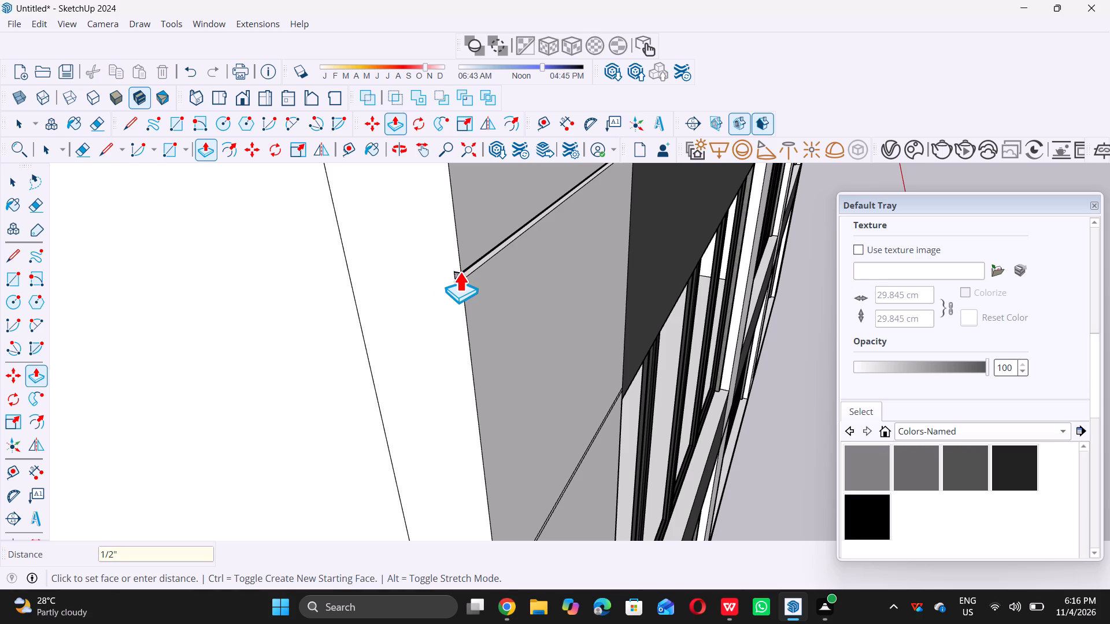
pyautogui.scroll(-17, 460, 272)
pyautogui.scroll(3, 556, 623)
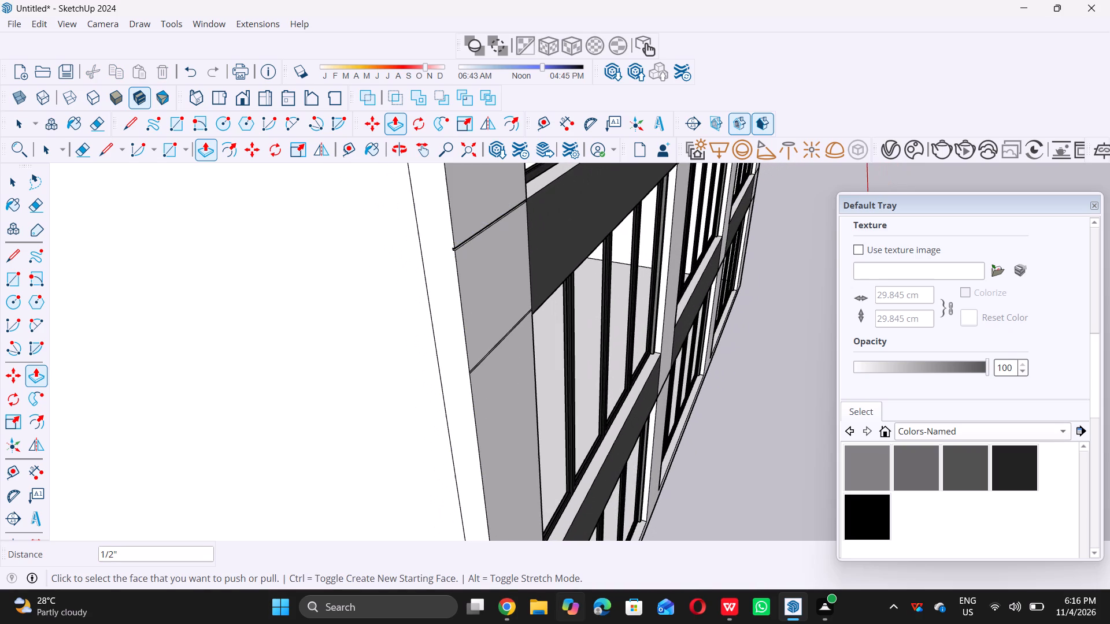
pyautogui.scroll(4, 556, 623)
pyautogui.scroll(6, 469, 356)
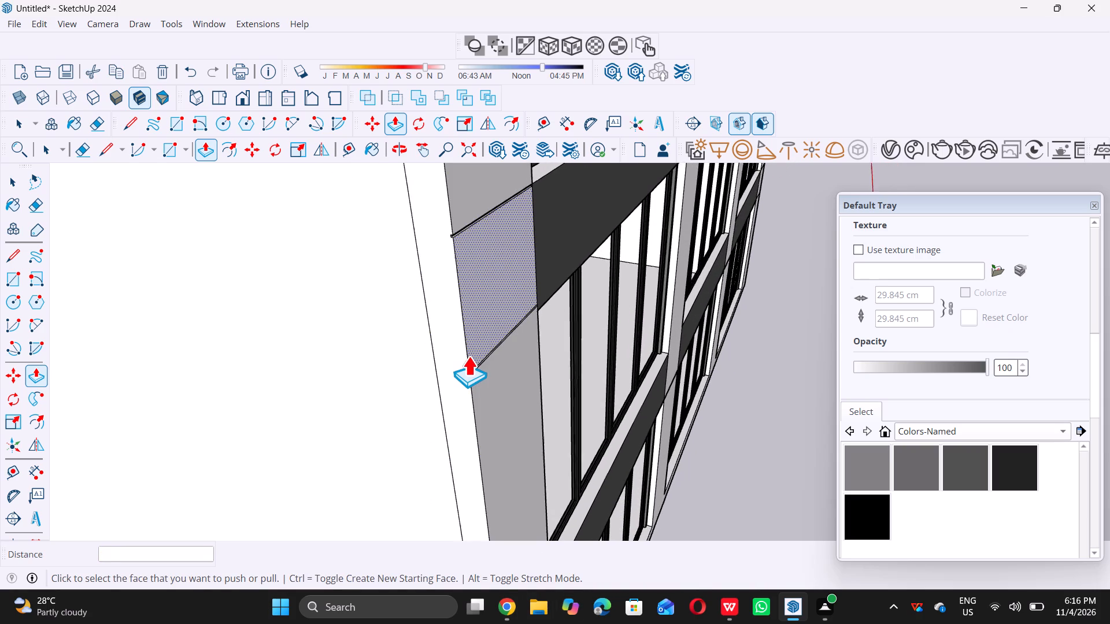
pyautogui.scroll(8, 475, 372)
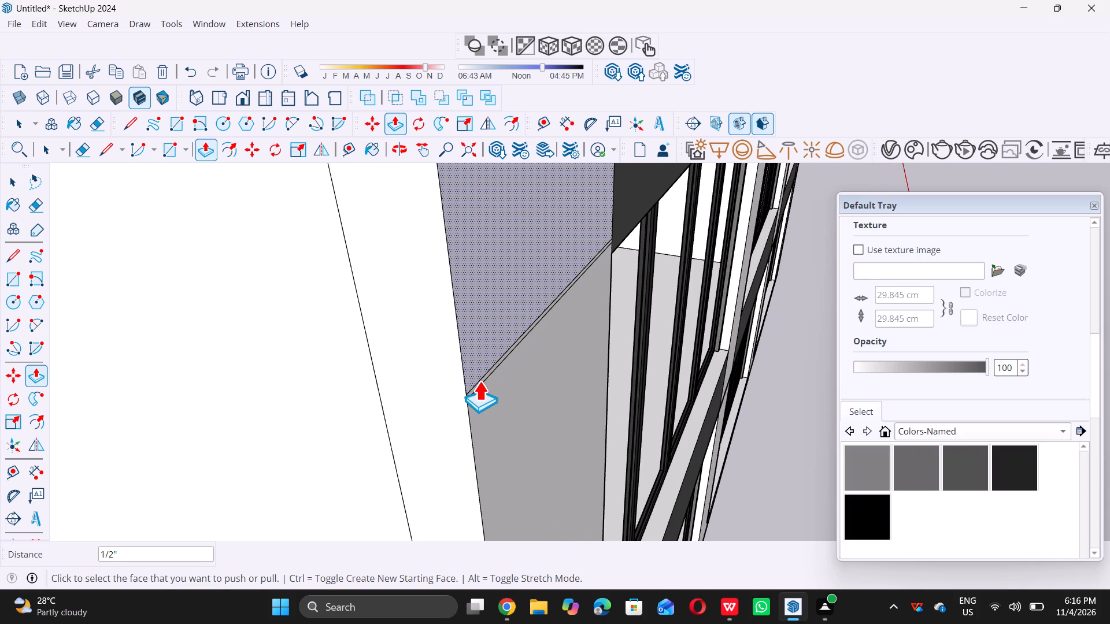
pyautogui.scroll(3, 479, 381)
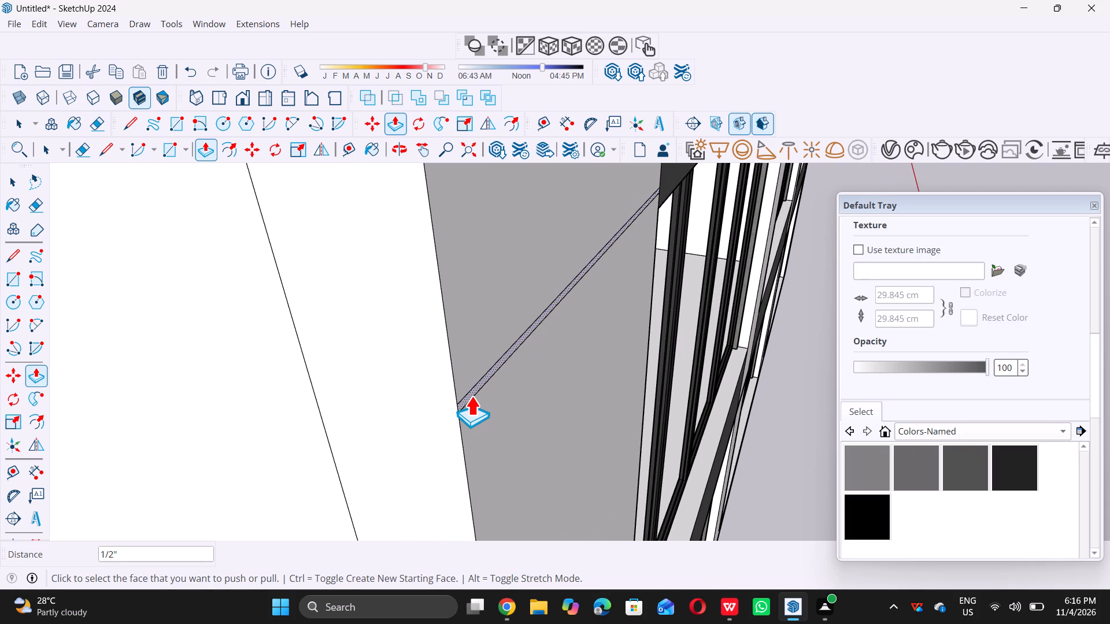
pyautogui.doubleClick(471, 396)
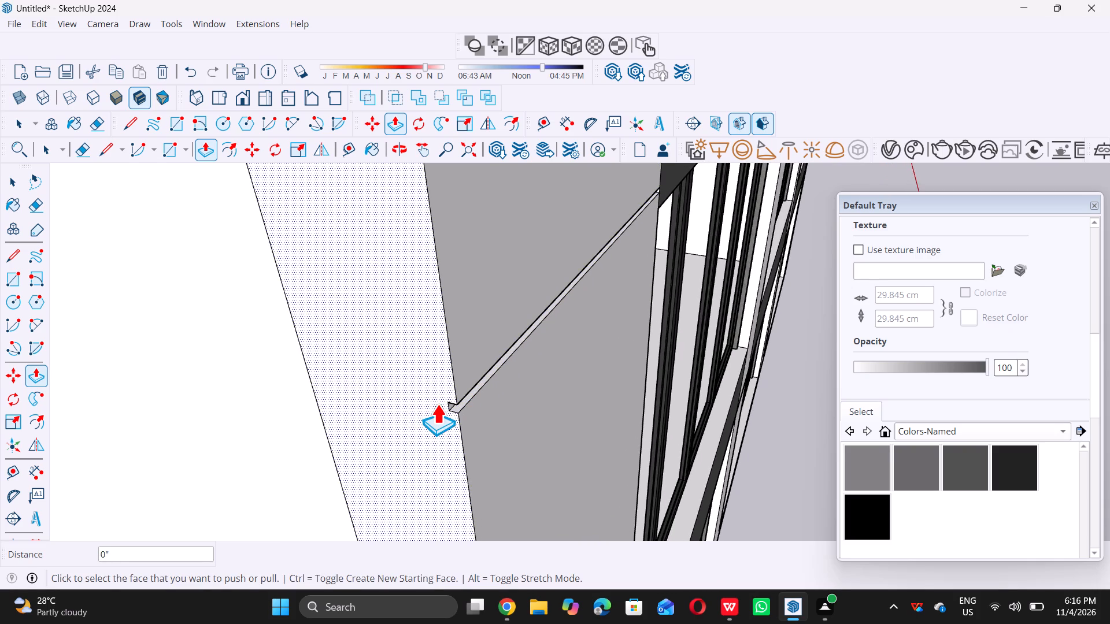
# Push the thin strip face on the corner pier inward 0.5" at the upper edge of the lowest gray band.
pyautogui.scroll(-9, 435, 403)
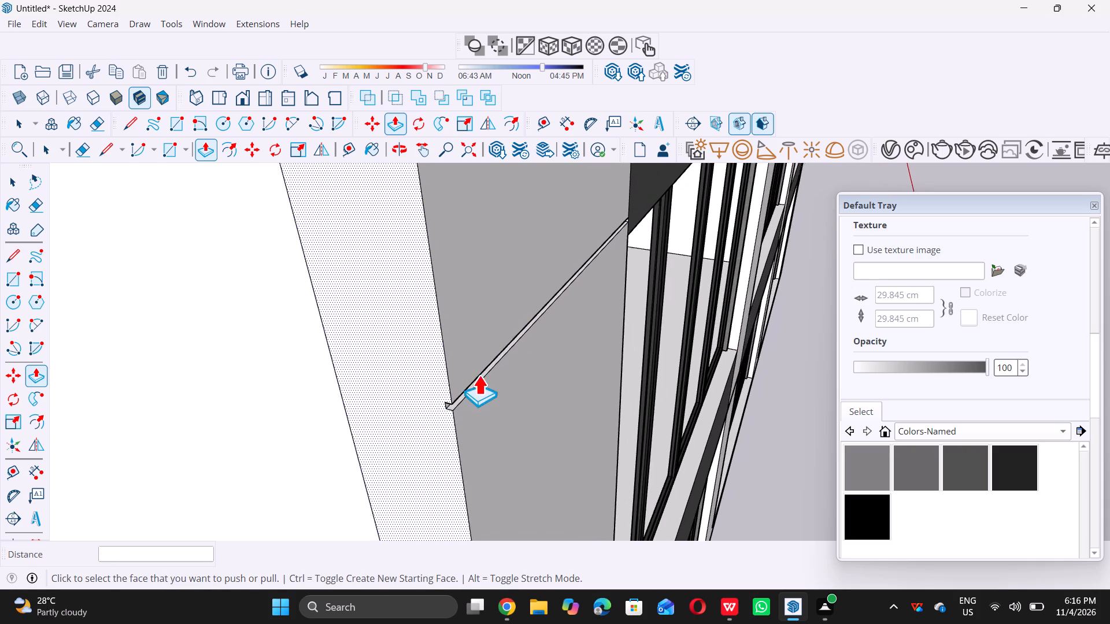
pyautogui.scroll(-3, 479, 375)
pyautogui.scroll(-20, 485, 358)
pyautogui.scroll(-4, 485, 358)
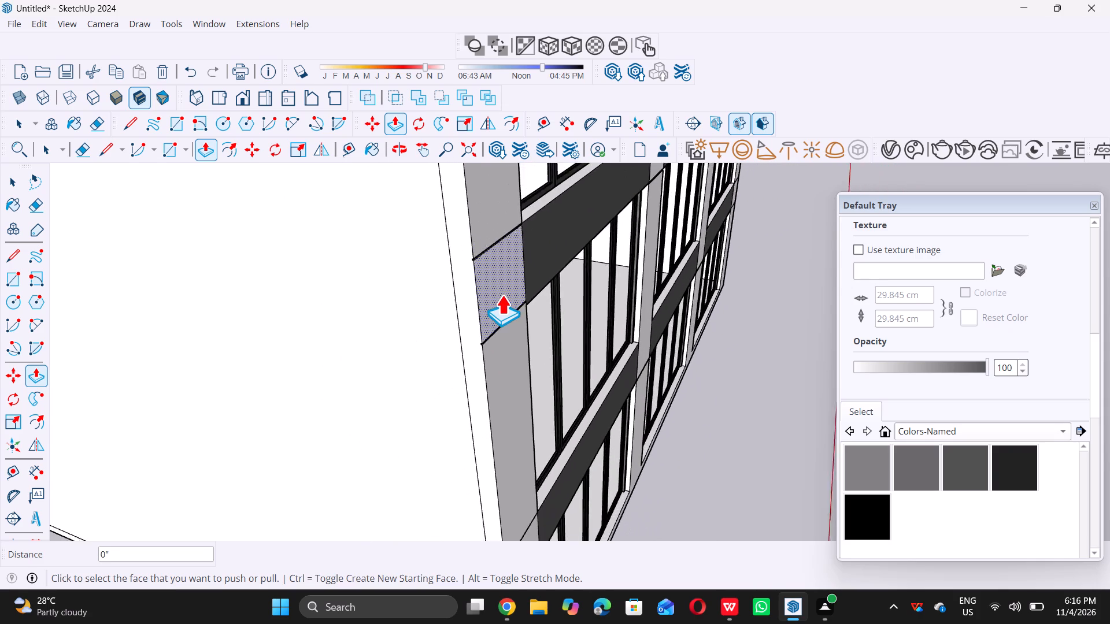
pyautogui.scroll(-14, 502, 295)
pyautogui.scroll(7, 500, 392)
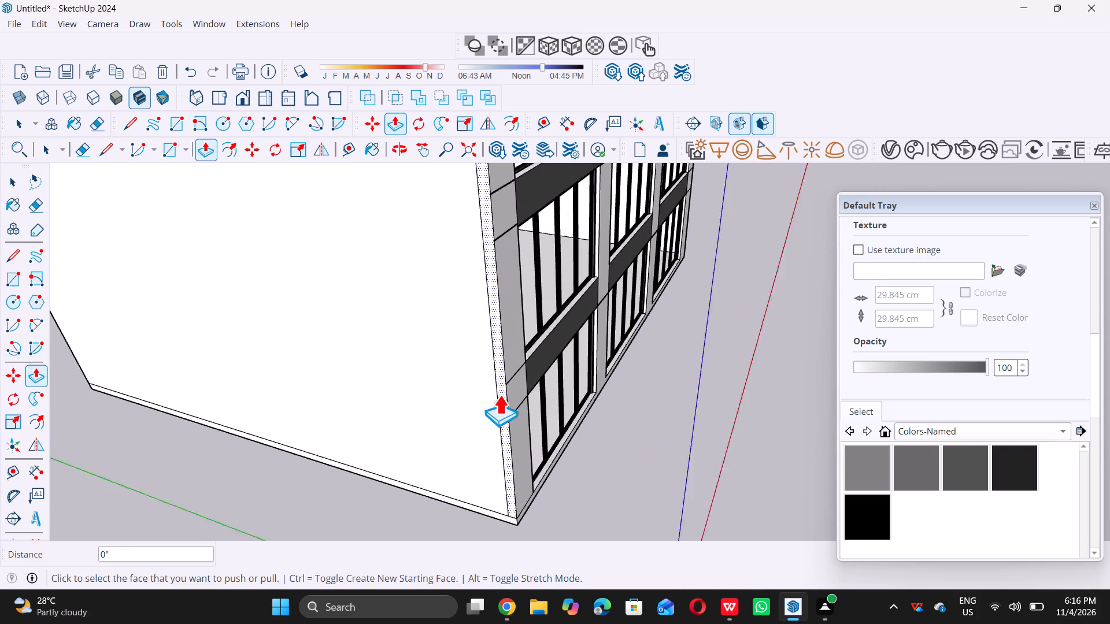
pyautogui.scroll(14, 499, 395)
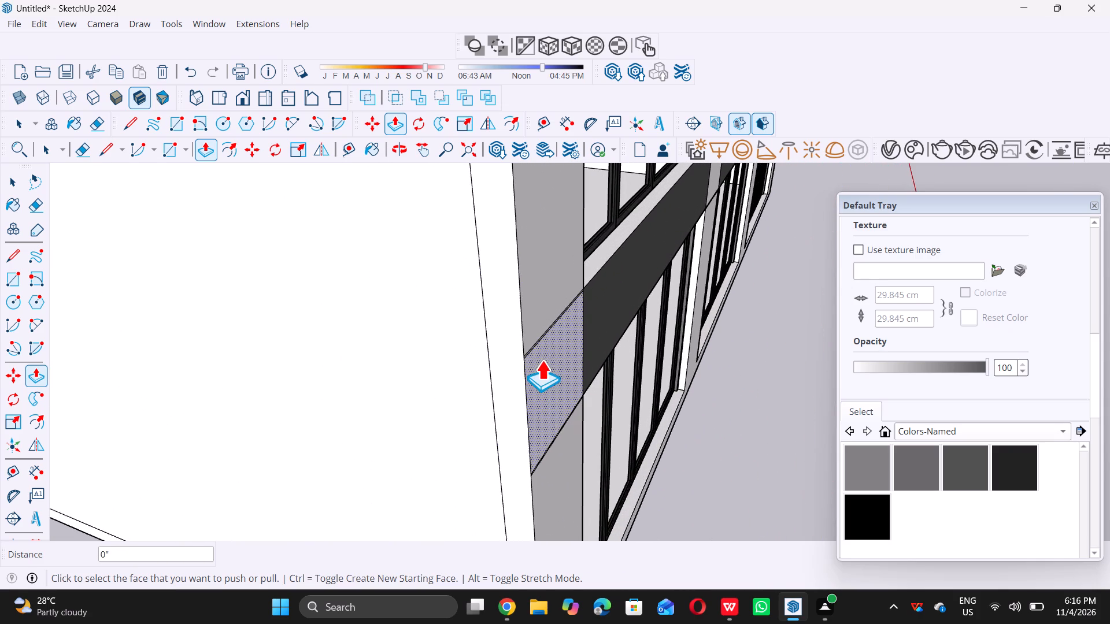
pyautogui.scroll(11, 533, 348)
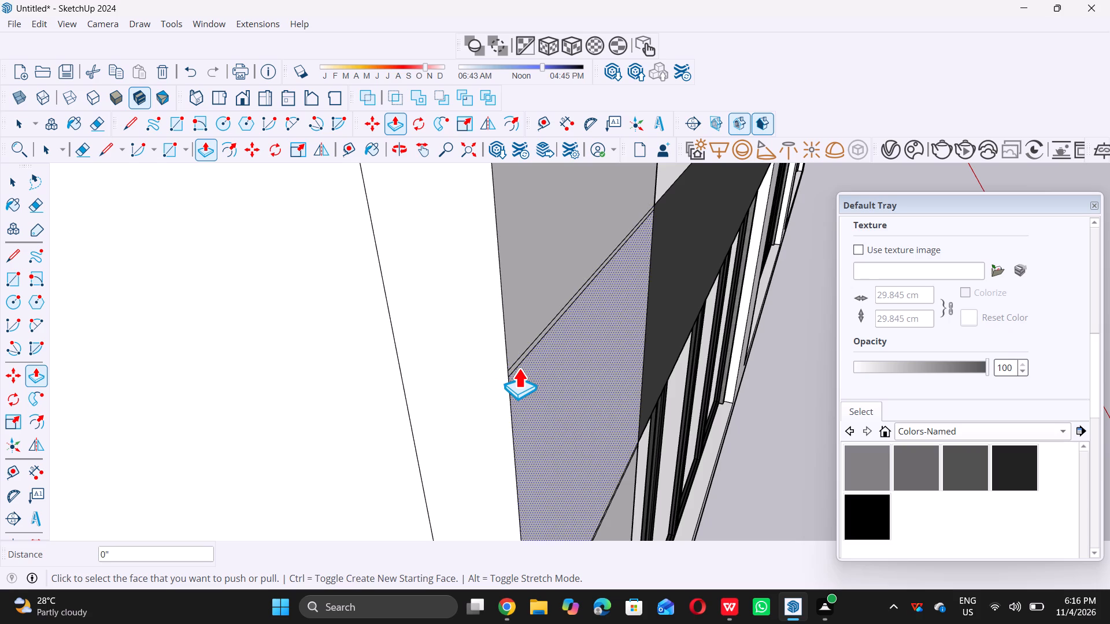
pyautogui.scroll(5, 512, 369)
pyautogui.click(512, 369)
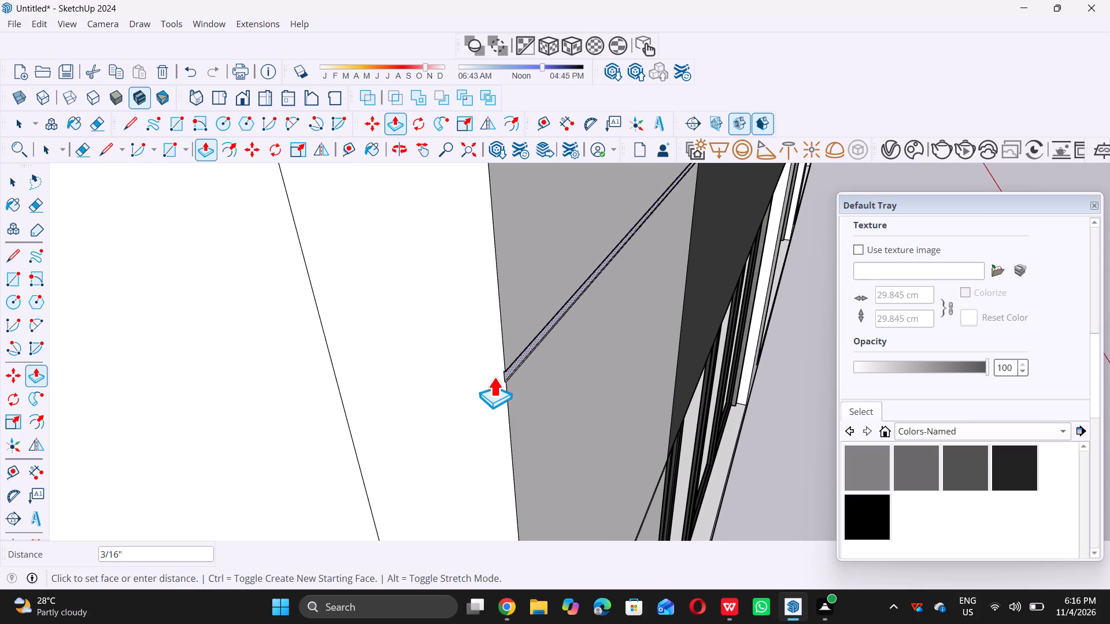
pyautogui.write('0.5')
pyautogui.hotkey('shift', '"')
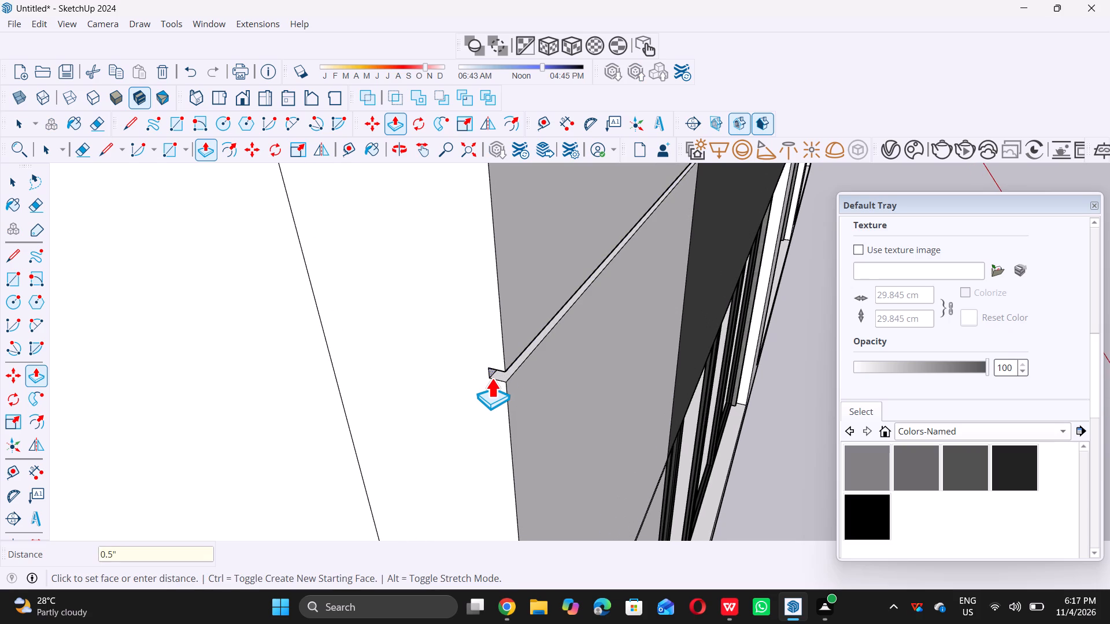
pyautogui.press('Return')
# Push the thin strip face on the corner pier inward 0.5" at the lower edge of the lowest gray band.
pyautogui.scroll(-5, 490, 377)
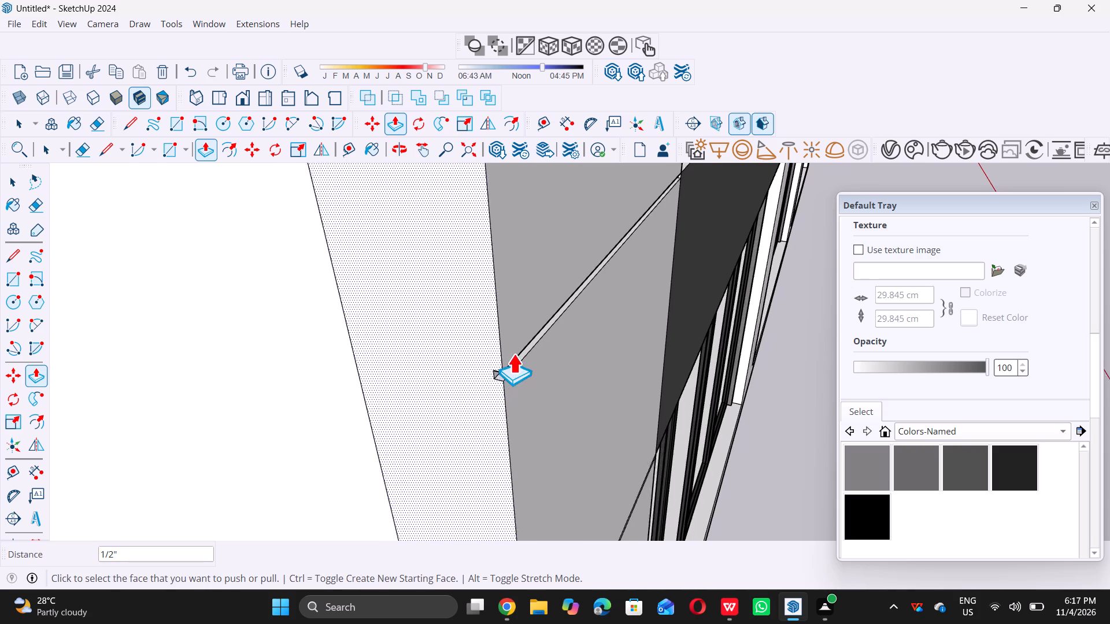
pyautogui.scroll(-20, 528, 352)
pyautogui.scroll(-10, 528, 352)
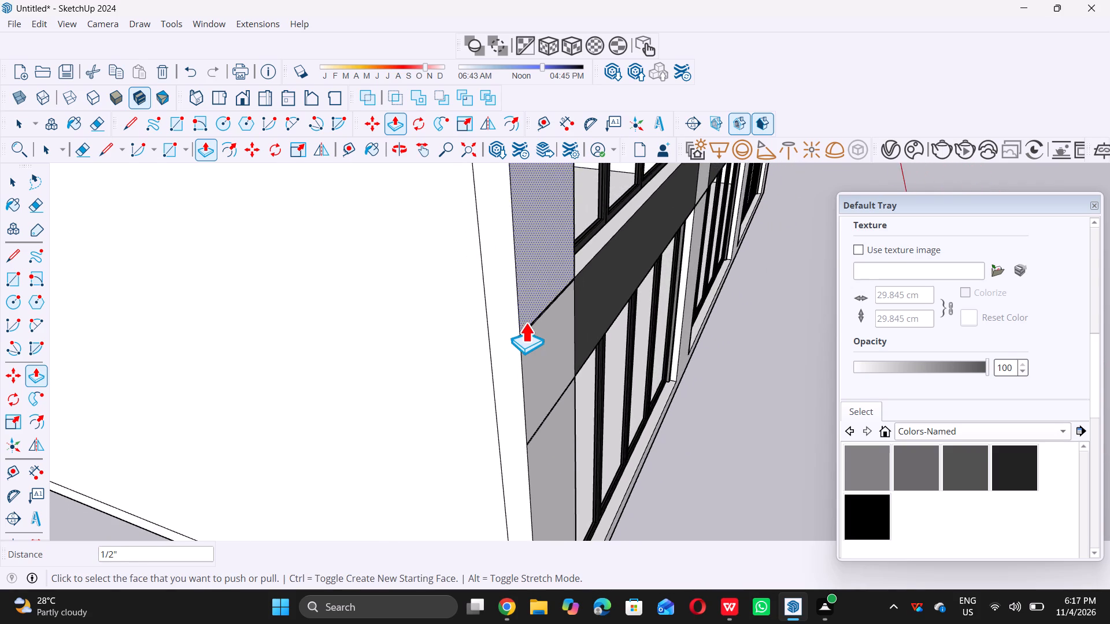
pyautogui.scroll(14, 510, 399)
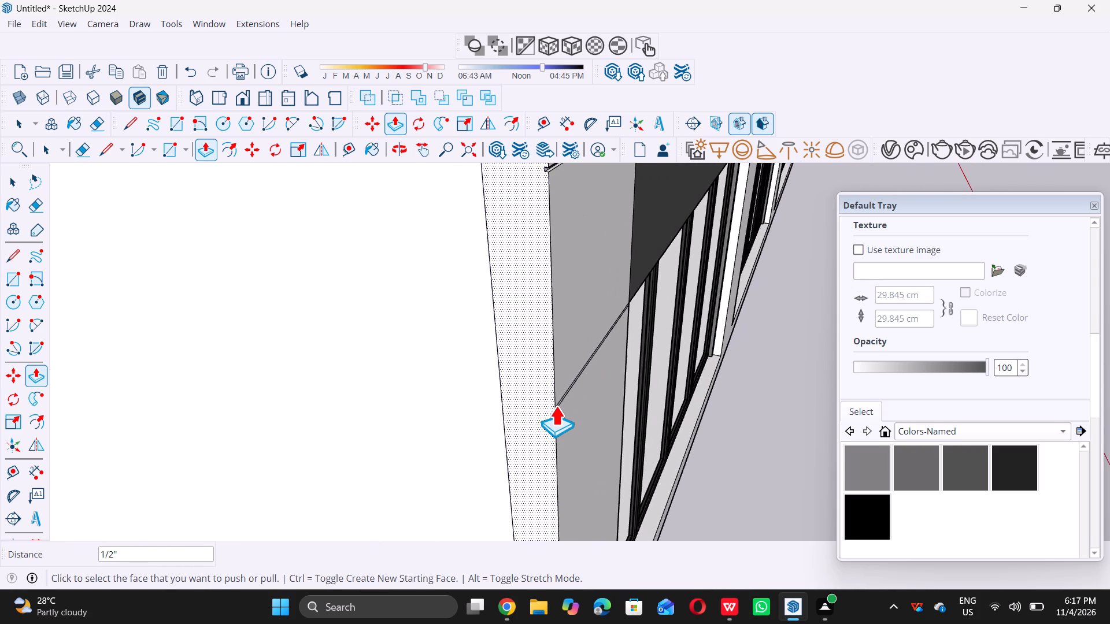
pyautogui.scroll(14, 556, 406)
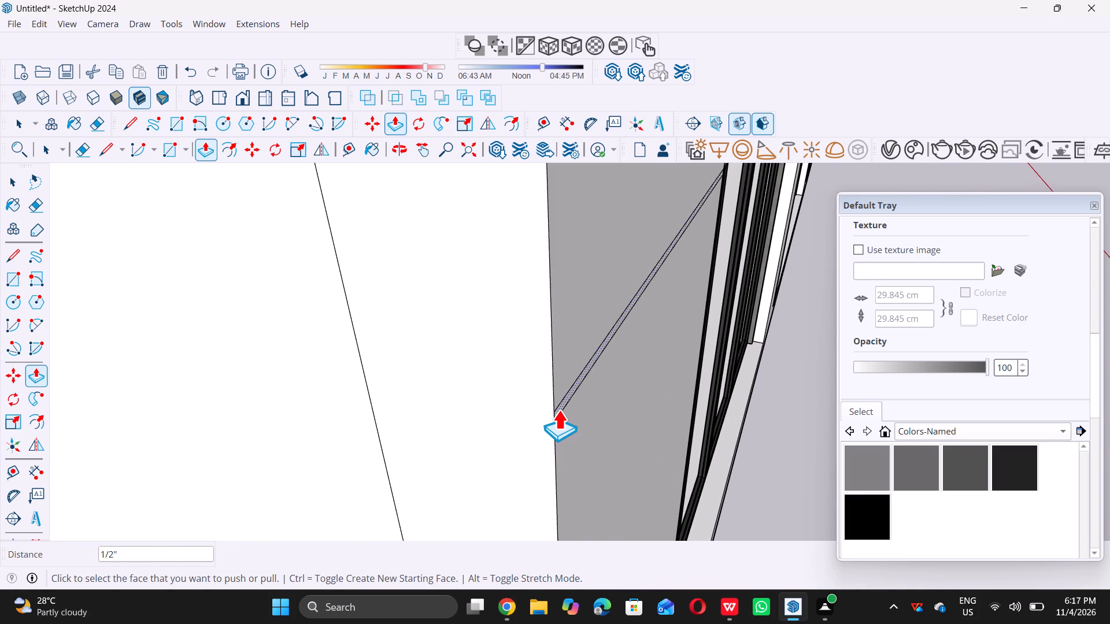
pyautogui.click(558, 410)
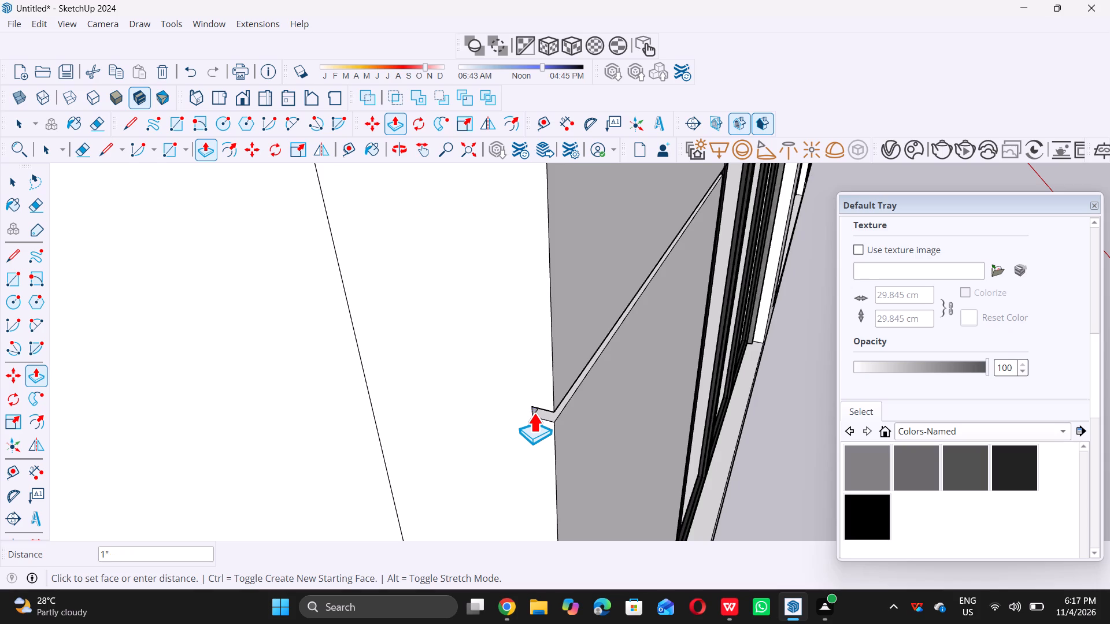
pyautogui.write('0.5')
pyautogui.hotkey('shift', '"')
pyautogui.press('Return')
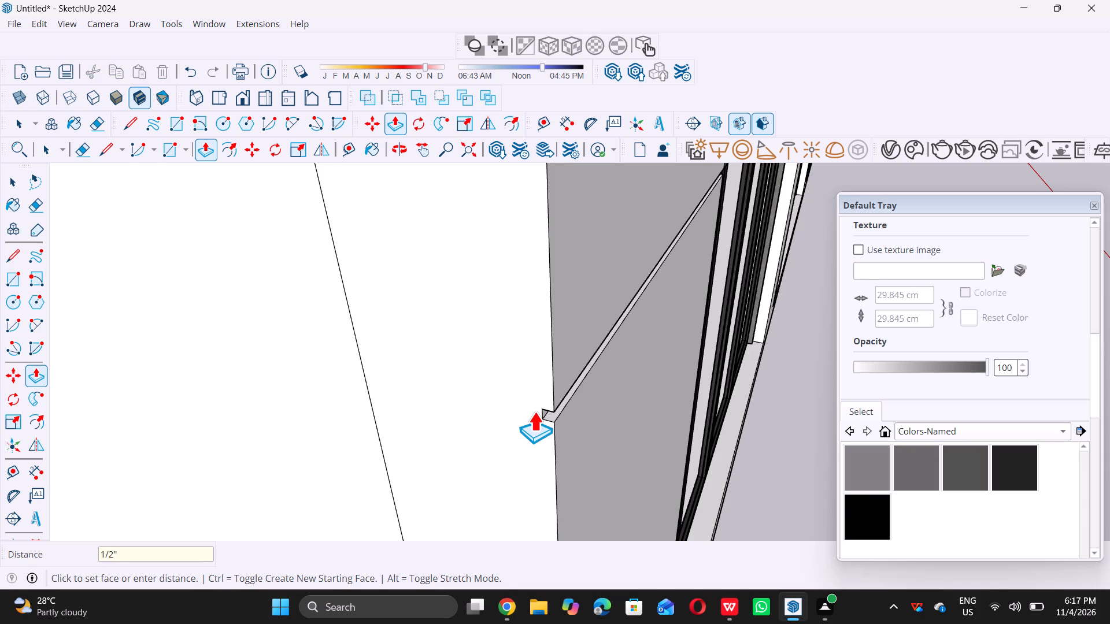
# On the facade's opposite corner pier, push the thin strip face just below the top fascia inward 0.5".
pyautogui.scroll(-20, 527, 431)
pyautogui.scroll(-12, 527, 431)
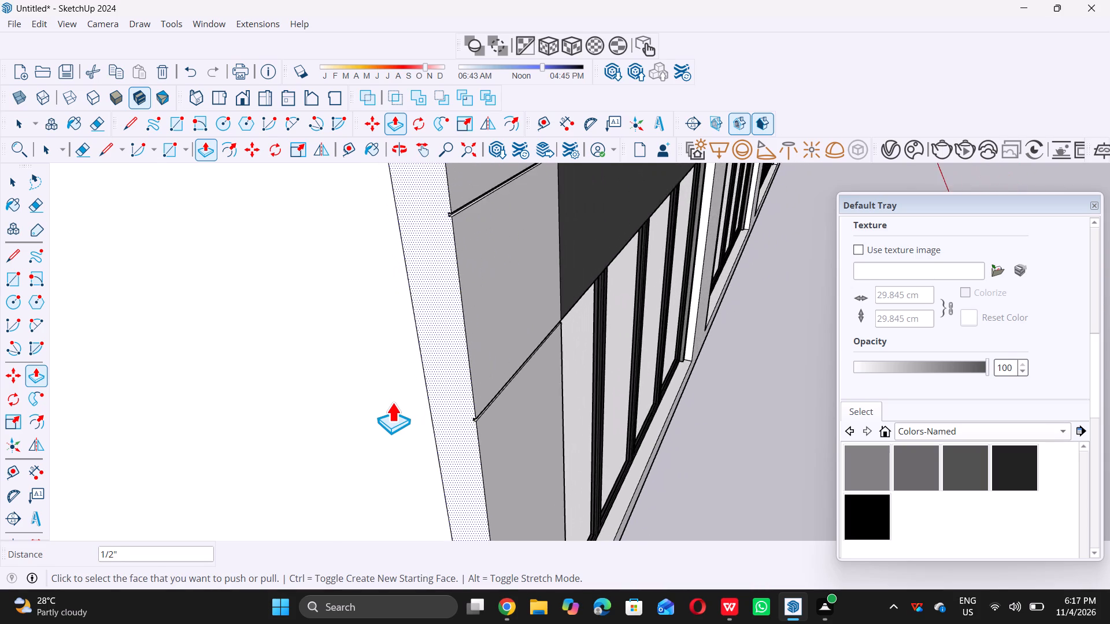
pyautogui.scroll(-18, 392, 402)
pyautogui.scroll(-4, 357, 438)
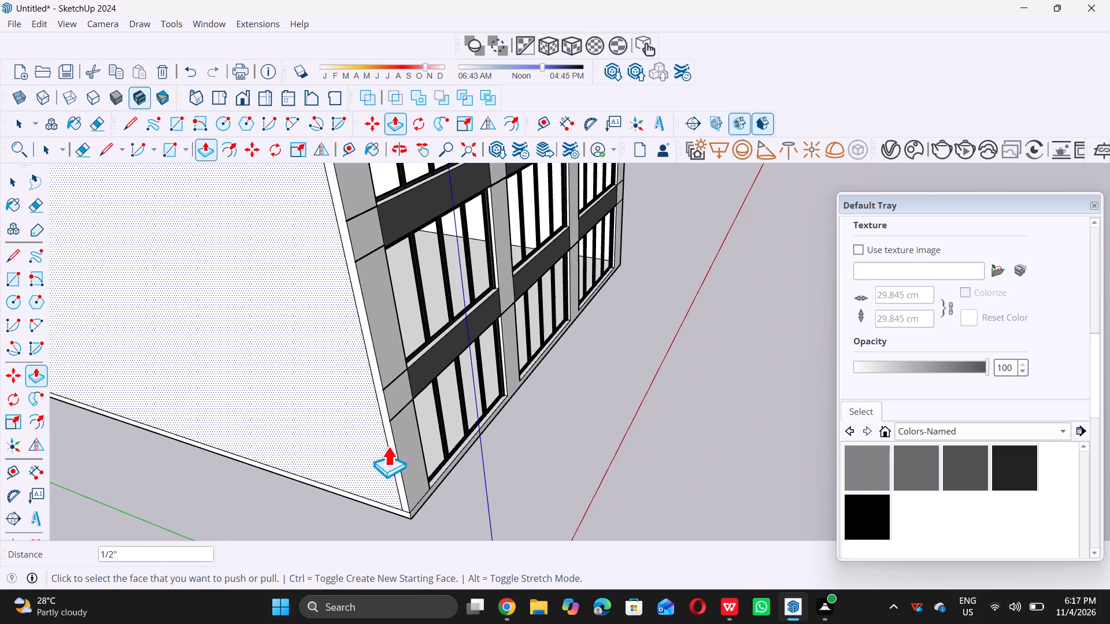
pyautogui.scroll(-10, 444, 457)
pyautogui.scroll(-5, 590, 409)
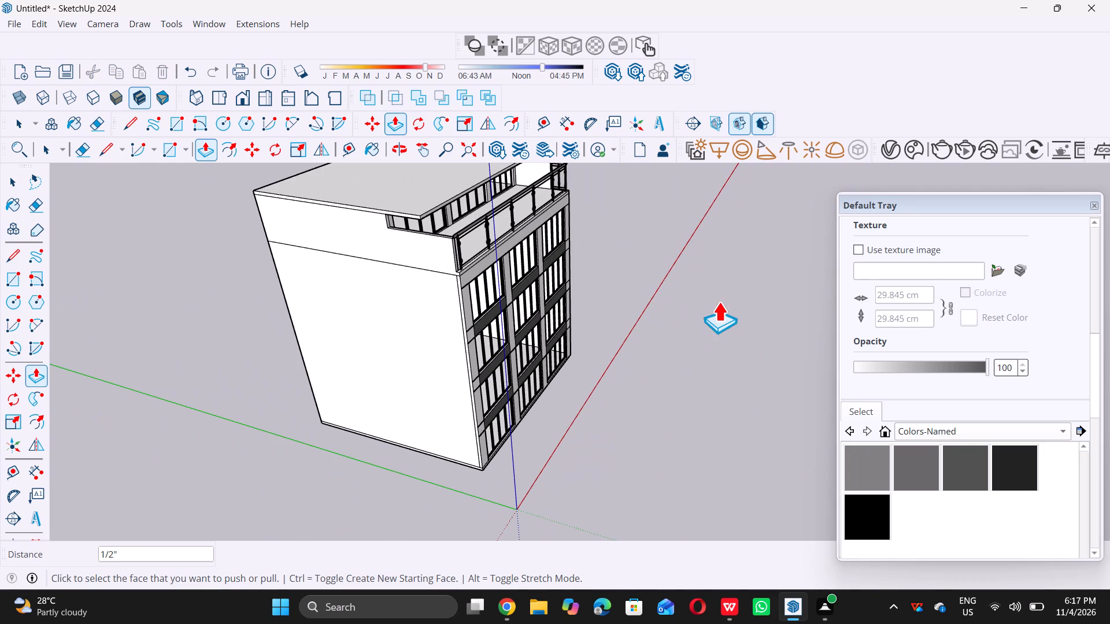
pyautogui.moveTo(654, 249); pyautogui.dragTo(228, 262, button='middle')
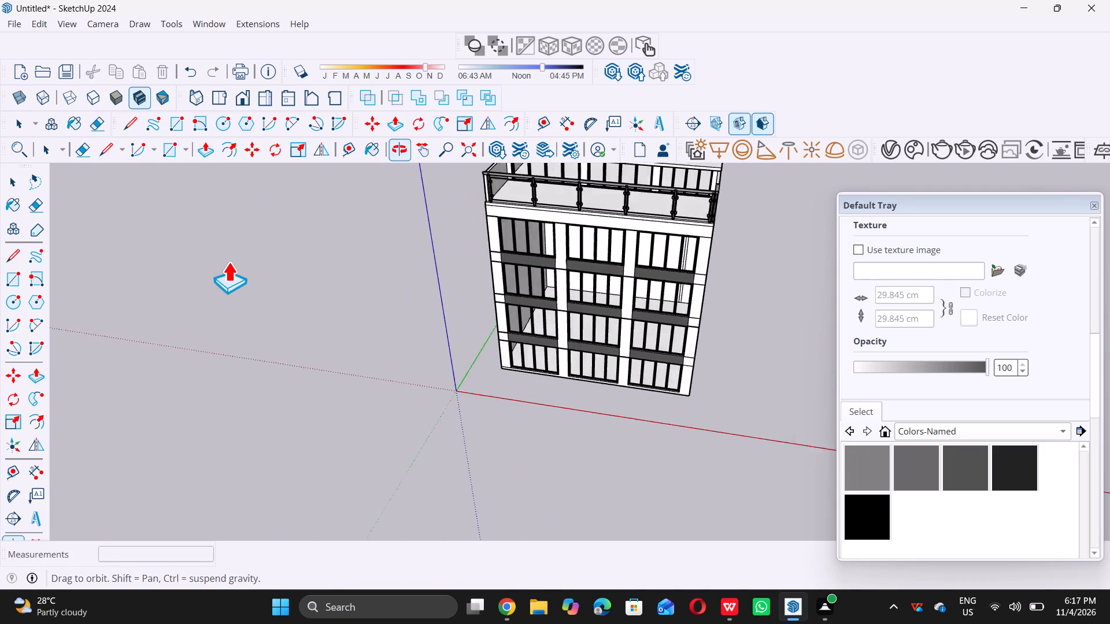
pyautogui.scroll(-5, 214, 258)
pyautogui.scroll(6, 535, 255)
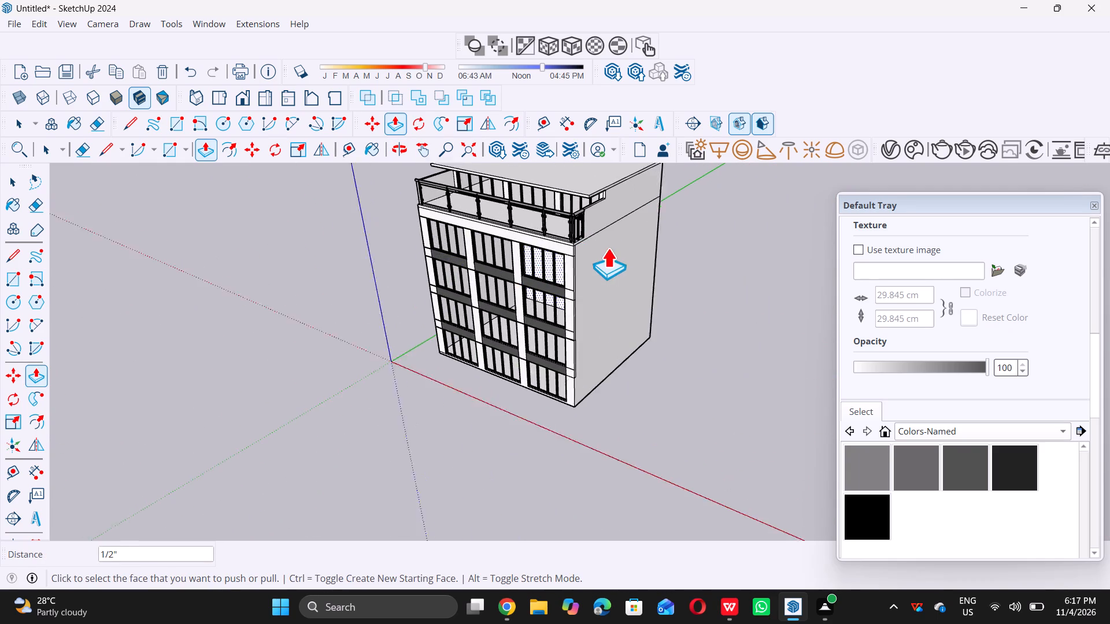
pyautogui.moveTo(602, 250); pyautogui.dragTo(635, 500, button='middle')
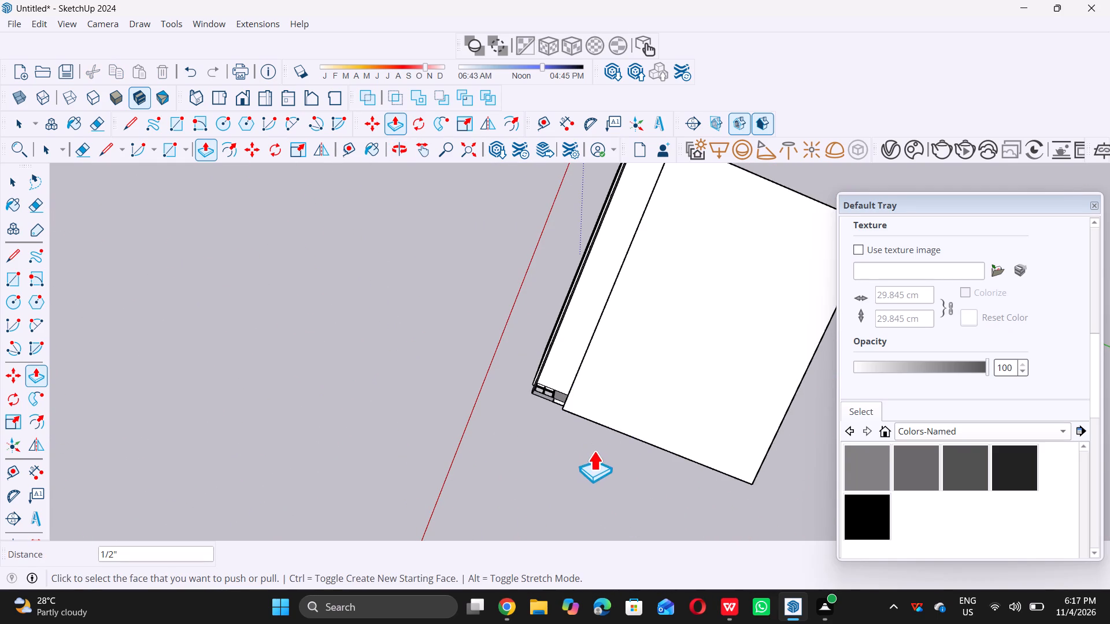
pyautogui.moveTo(652, 365); pyautogui.dragTo(574, 517, button='middle')
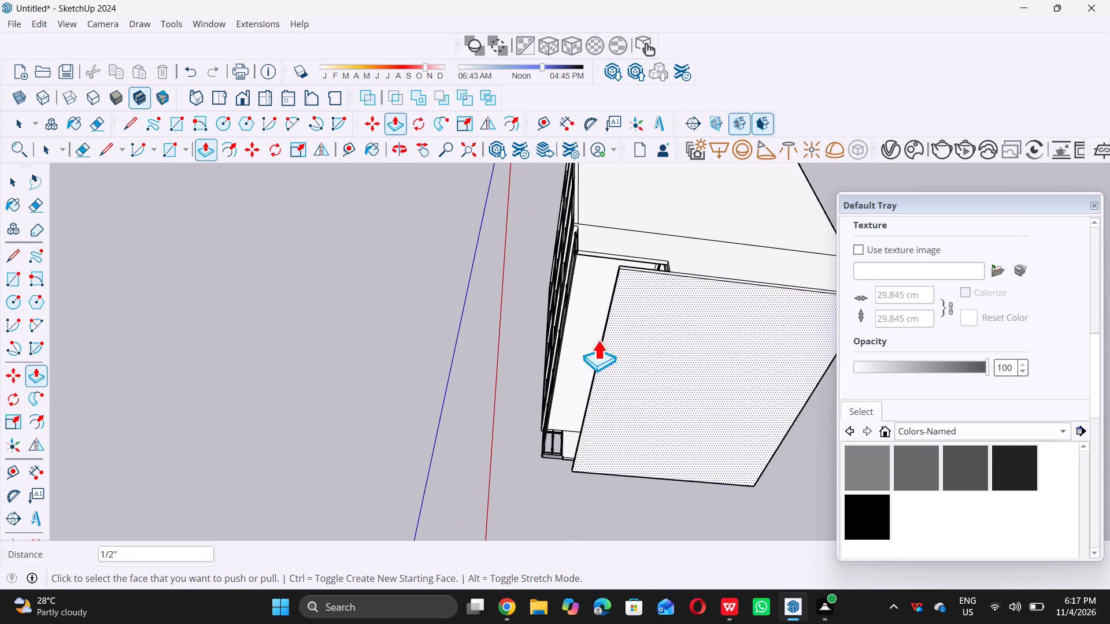
pyautogui.moveTo(606, 481); pyautogui.dragTo(732, 185, button='middle')
pyautogui.moveTo(565, 423); pyautogui.dragTo(749, 303, button='middle')
pyautogui.middleClick(750, 303)
pyautogui.moveTo(481, 443); pyautogui.dragTo(797, 404, button='middle')
pyautogui.moveTo(646, 413); pyautogui.dragTo(661, 404, button='middle')
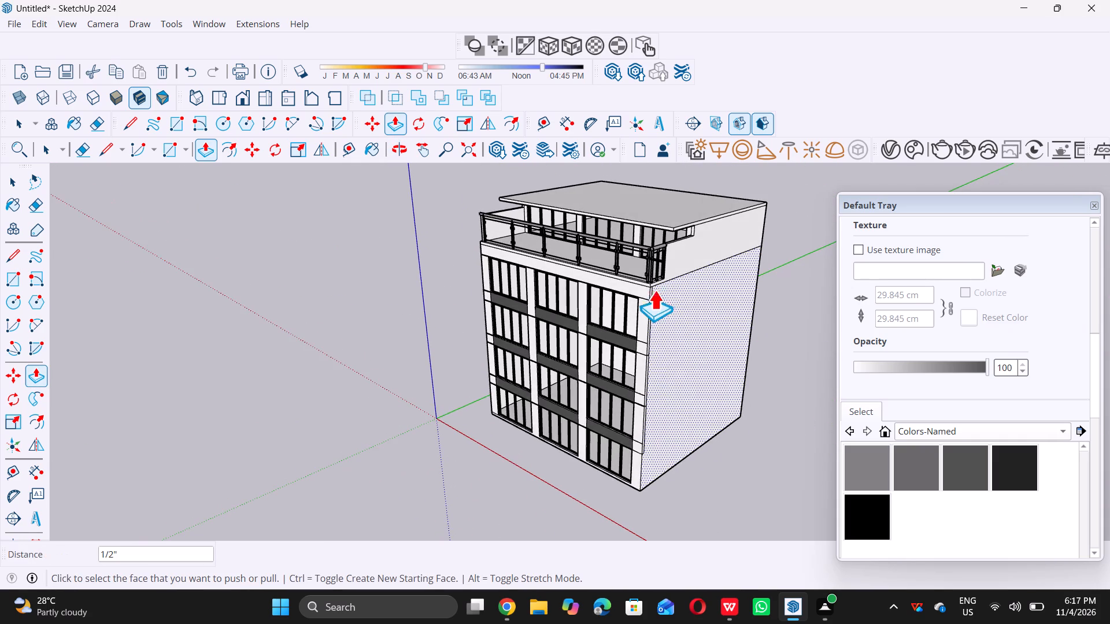
pyautogui.scroll(13, 646, 277)
pyautogui.moveTo(658, 324); pyautogui.dragTo(643, 335, button='middle')
pyautogui.scroll(2, 627, 333)
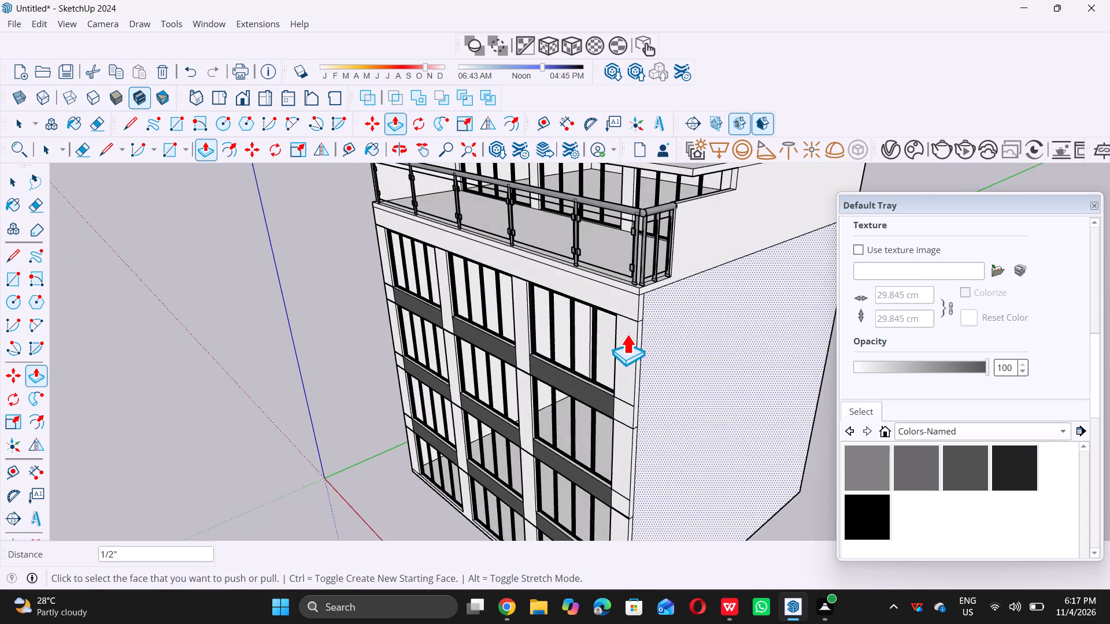
pyautogui.scroll(15, 627, 334)
pyautogui.scroll(7, 642, 327)
pyautogui.moveTo(645, 338); pyautogui.dragTo(625, 318, button='middle')
pyautogui.scroll(9, 627, 318)
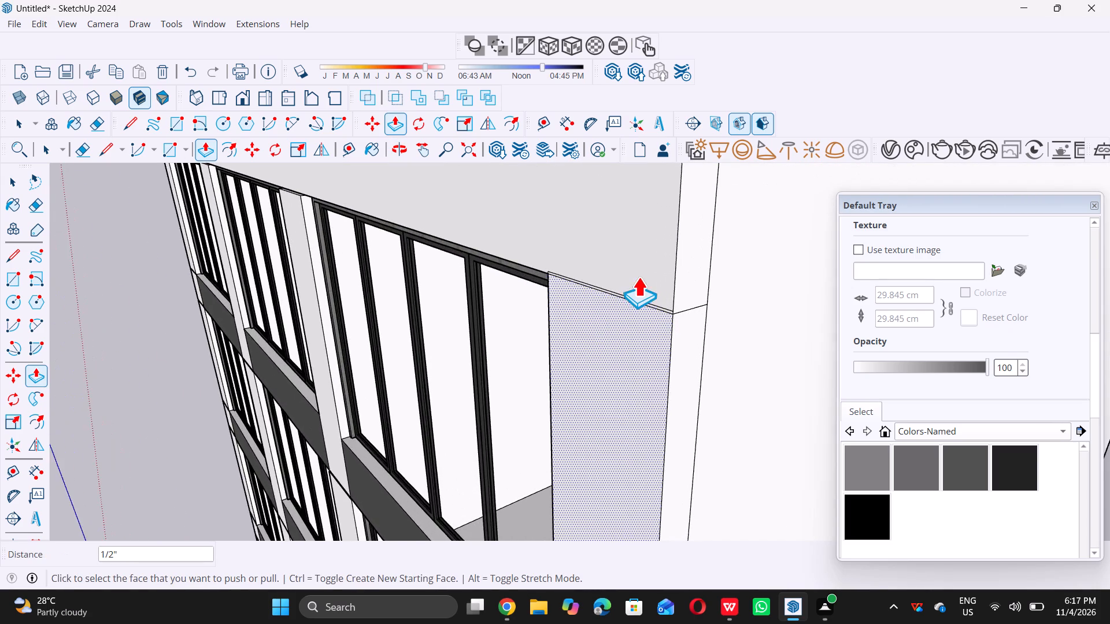
pyautogui.scroll(3, 638, 277)
pyautogui.scroll(4, 676, 329)
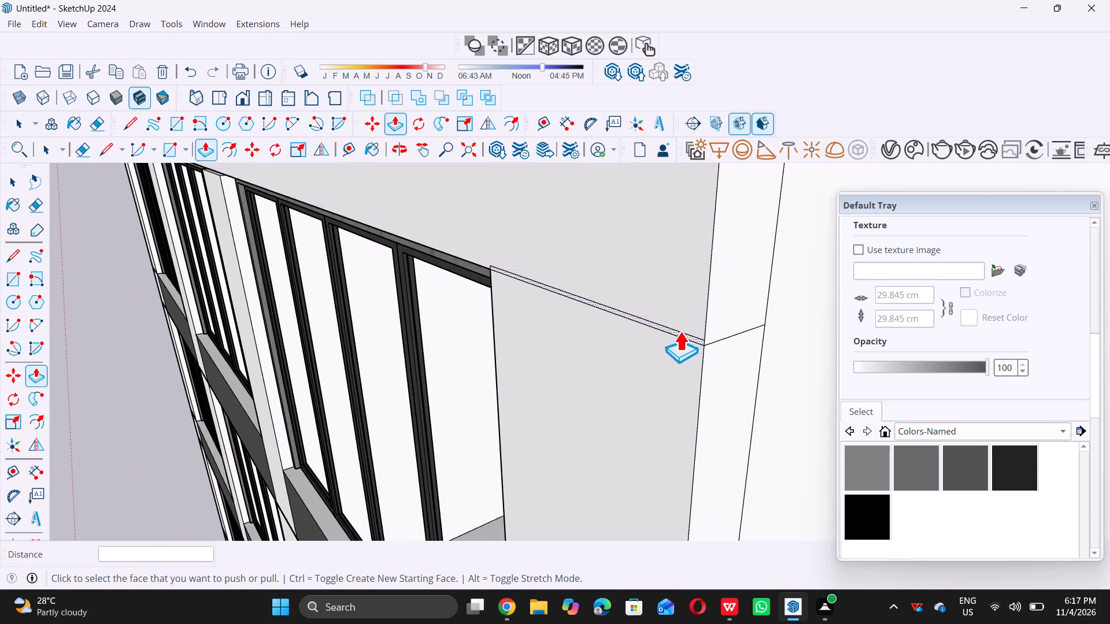
pyautogui.scroll(6, 680, 331)
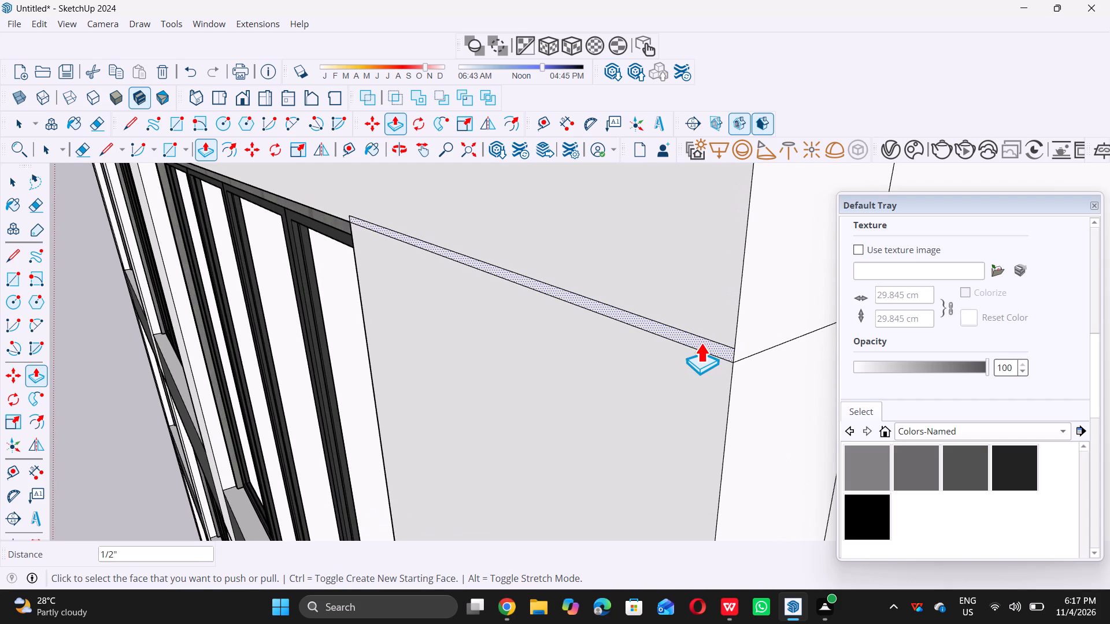
pyautogui.click(701, 343)
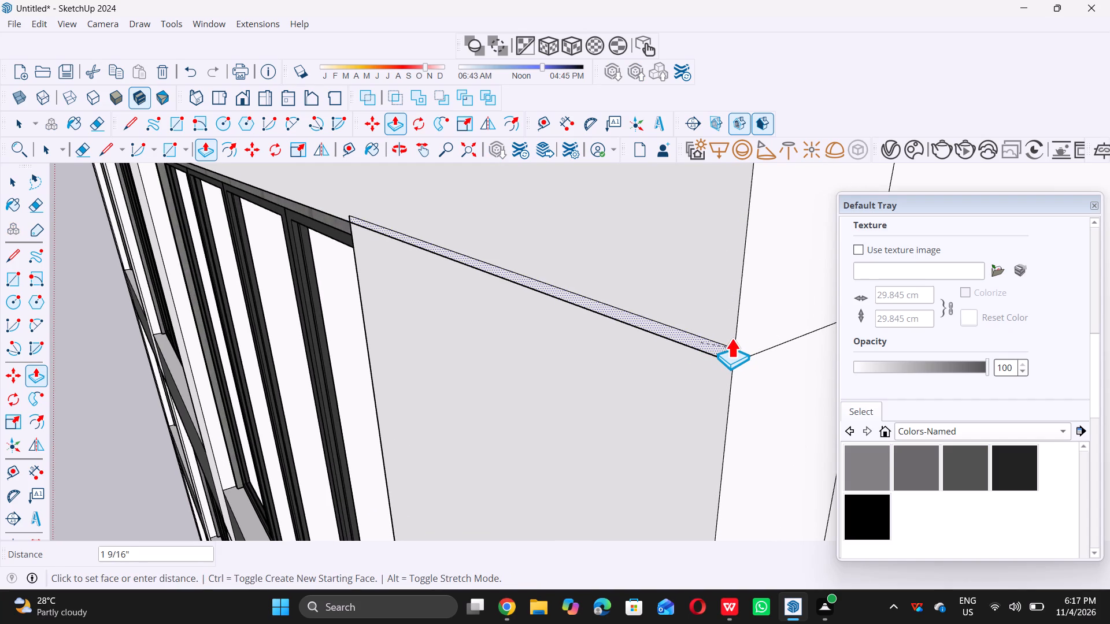
pyautogui.write('0.5')
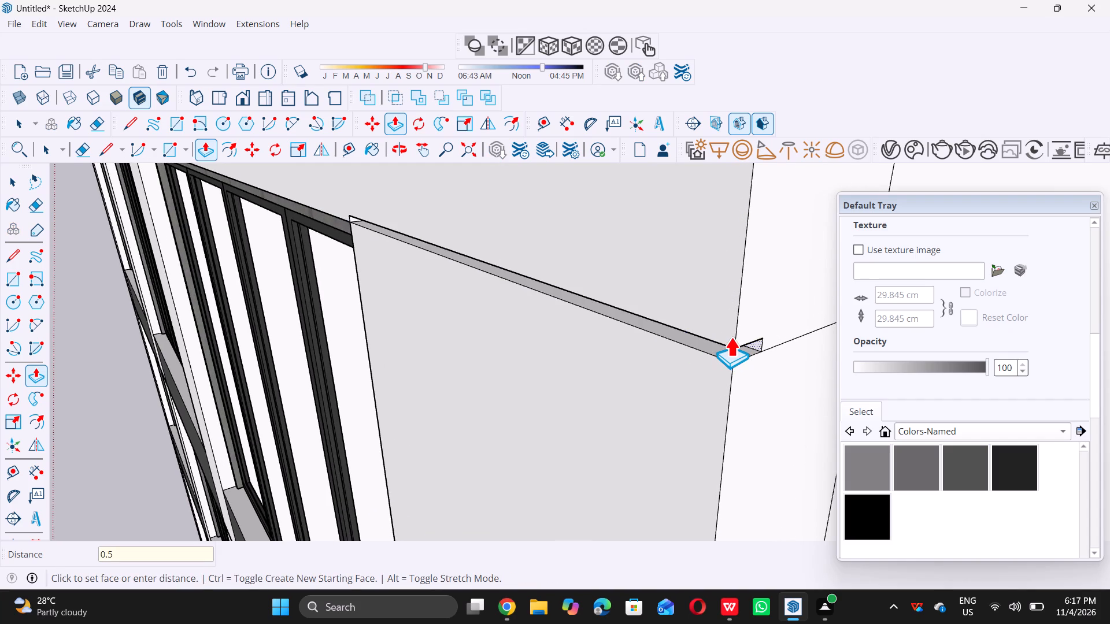
pyautogui.hotkey('shift', '"')
pyautogui.press('Return')
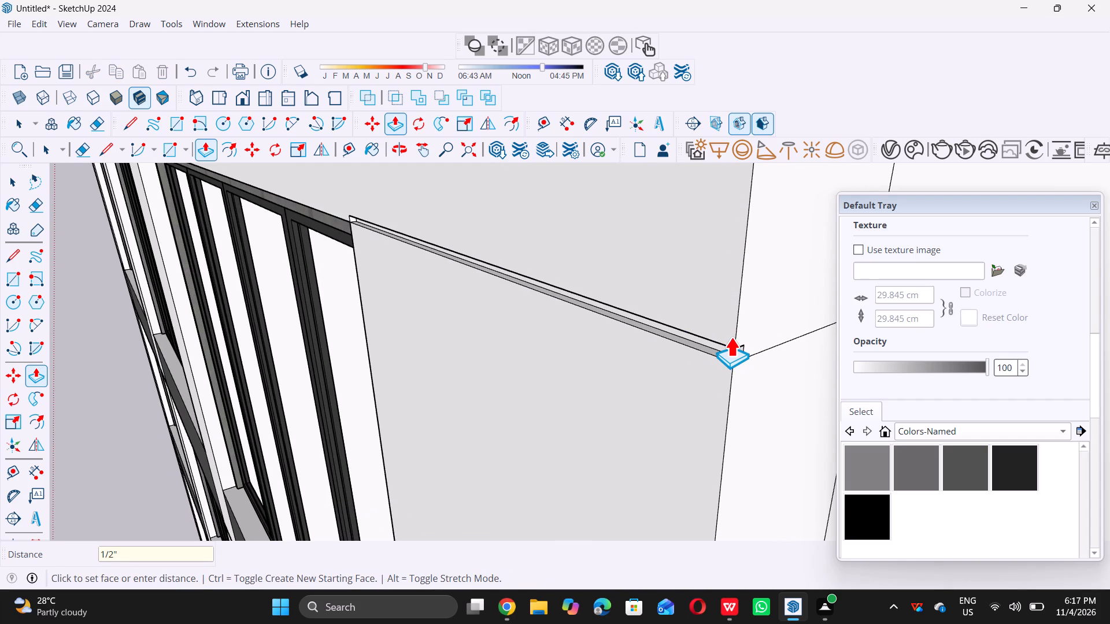
# Push the thin strip face on this corner pier inward 0.5" at the upper edge of the highest gray band.
pyautogui.scroll(-5, 627, 331)
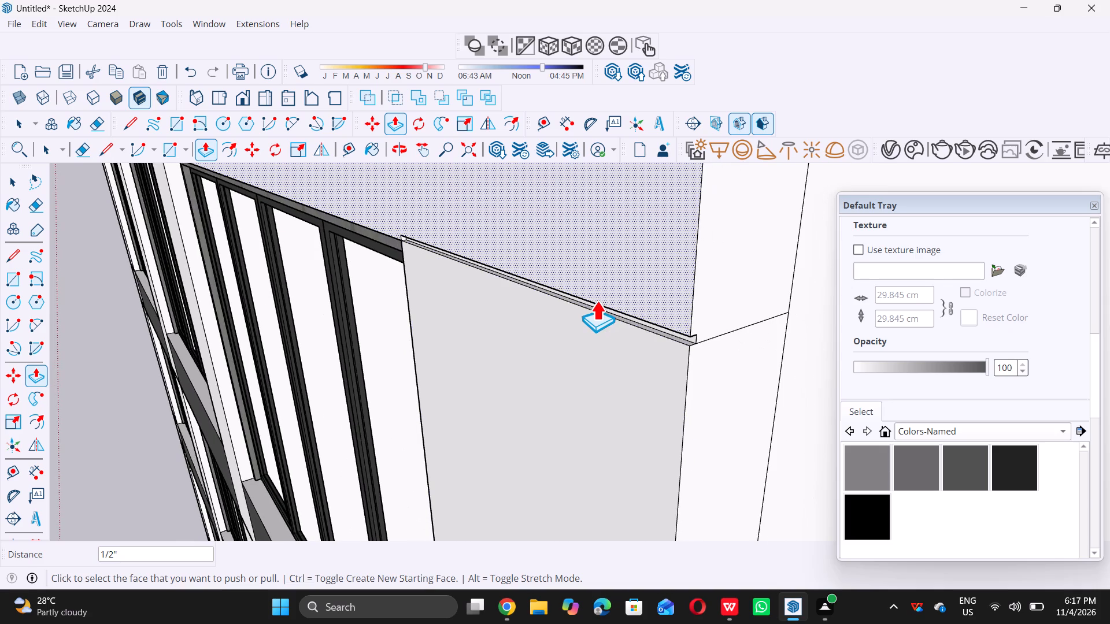
pyautogui.scroll(-5, 597, 300)
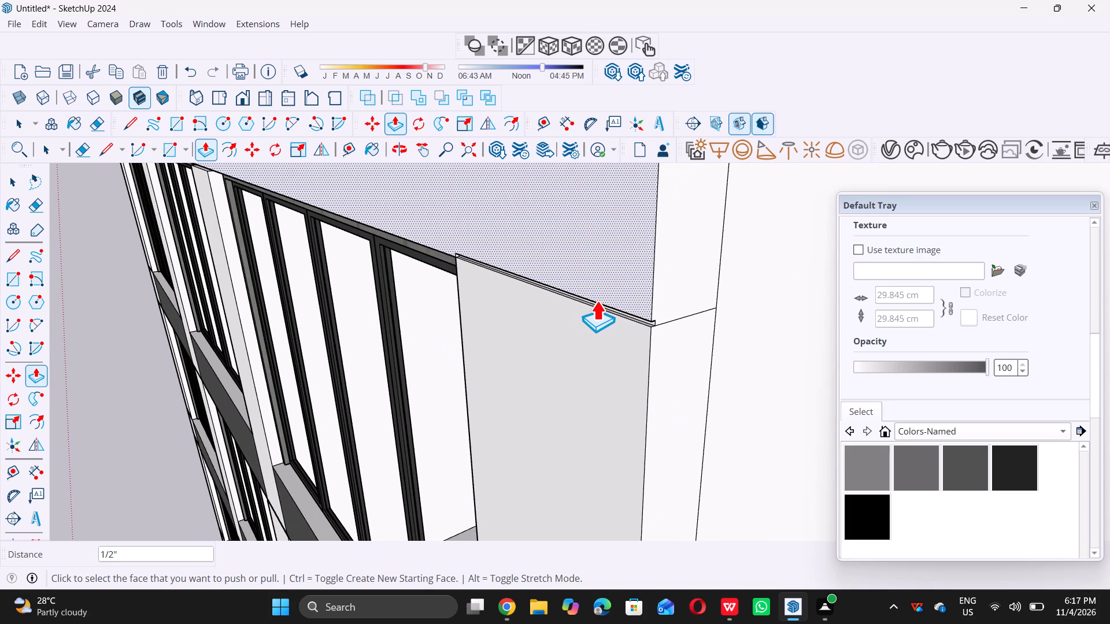
pyautogui.scroll(-20, 597, 300)
pyautogui.scroll(-6, 597, 300)
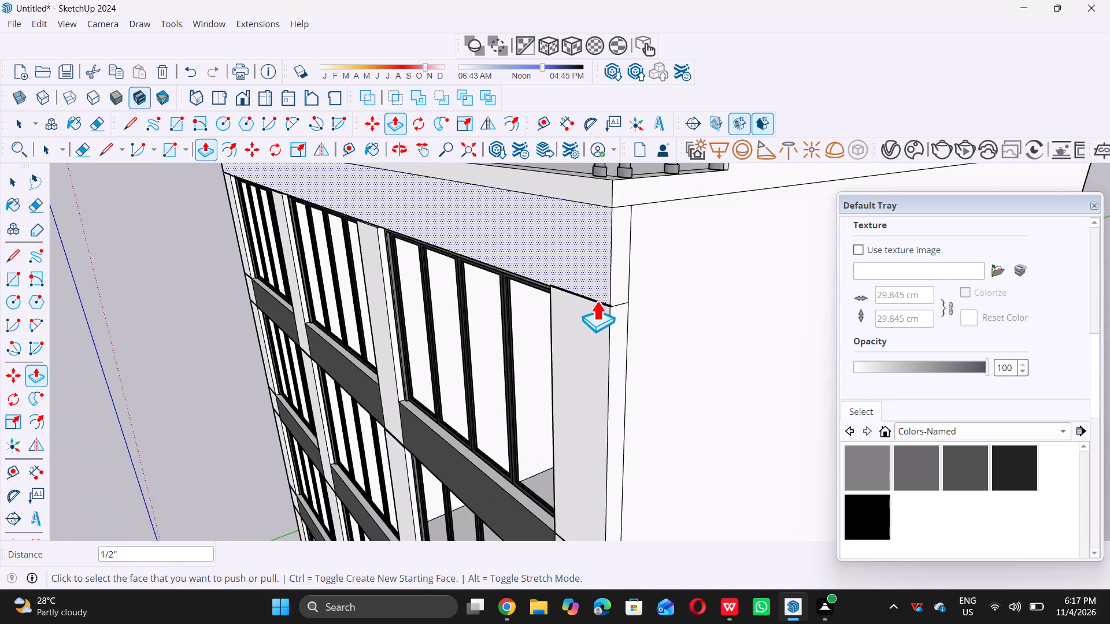
pyautogui.scroll(-8, 597, 300)
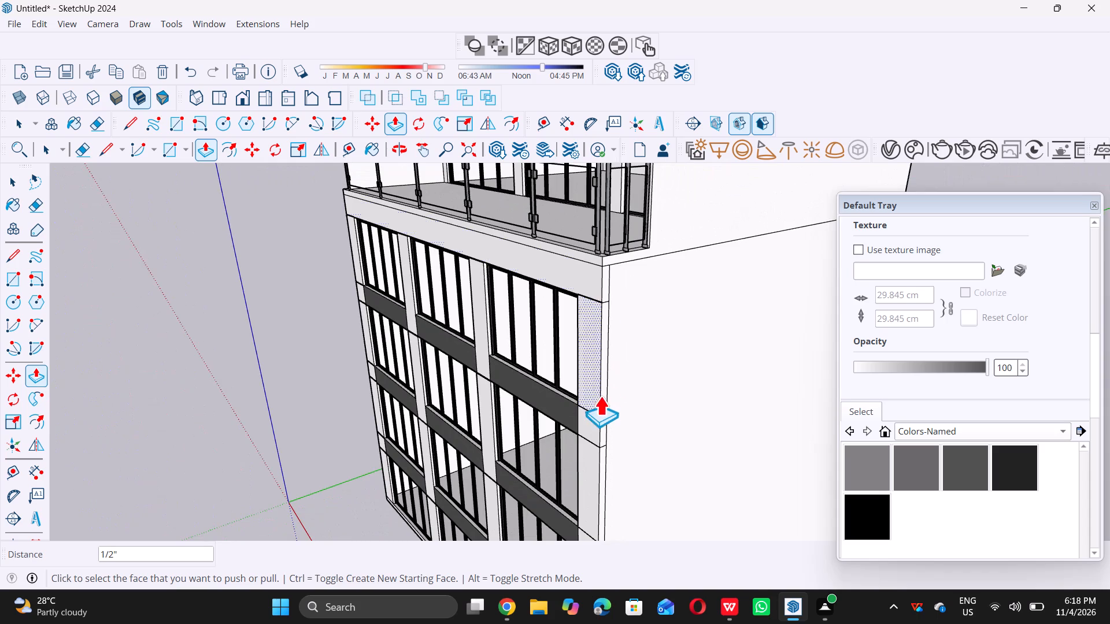
pyautogui.scroll(16, 601, 406)
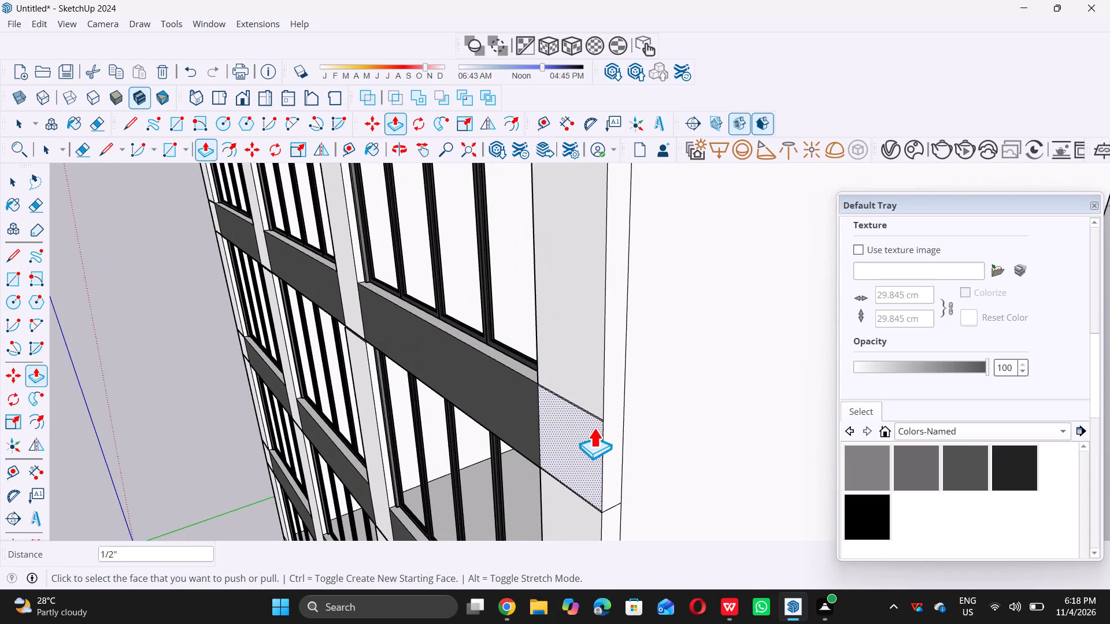
pyautogui.scroll(16, 594, 428)
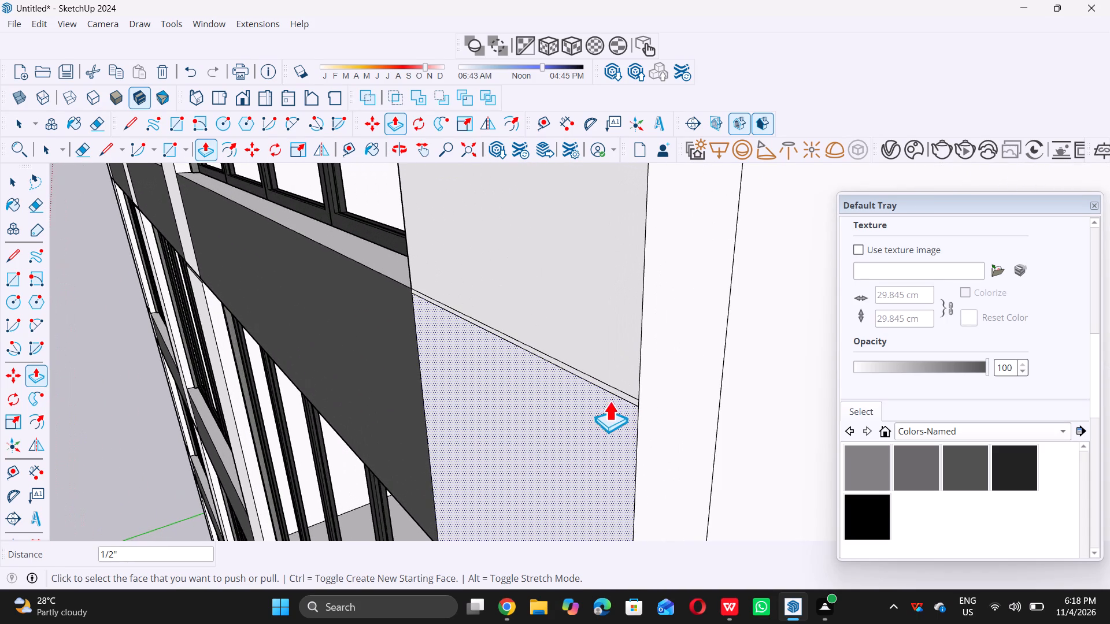
pyautogui.click(622, 393)
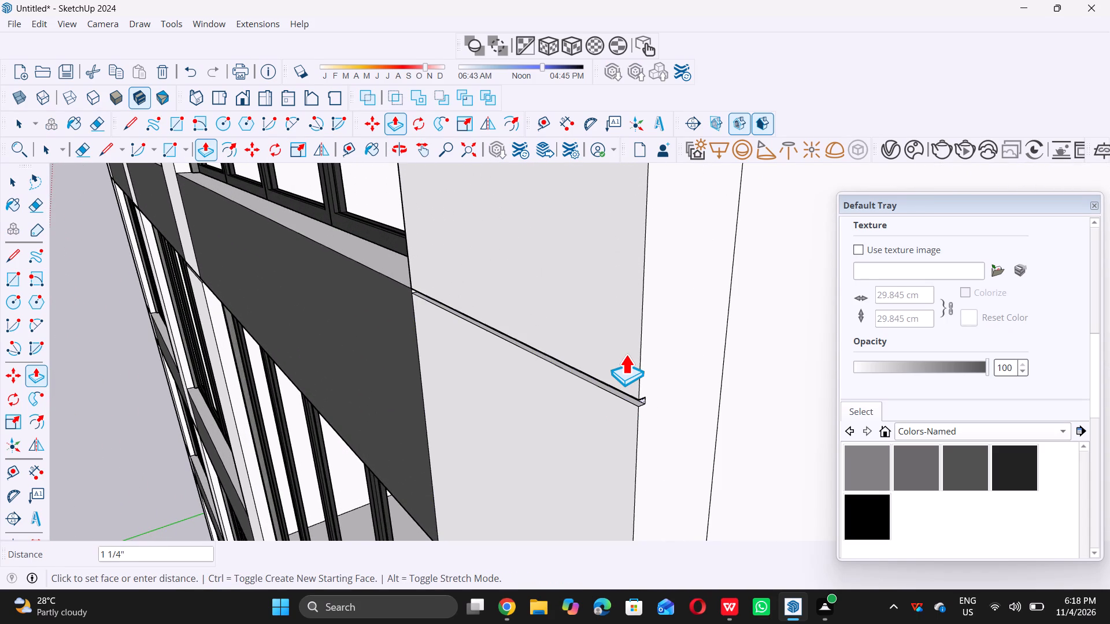
pyautogui.write('0.5')
pyautogui.hotkey('shift', '"')
pyautogui.press('Return')
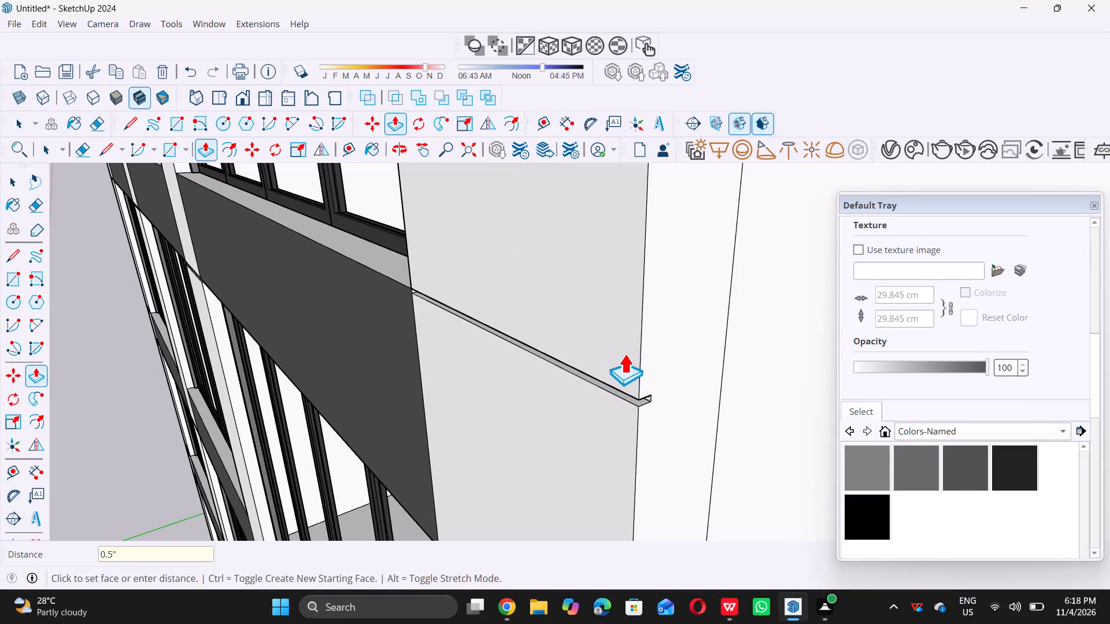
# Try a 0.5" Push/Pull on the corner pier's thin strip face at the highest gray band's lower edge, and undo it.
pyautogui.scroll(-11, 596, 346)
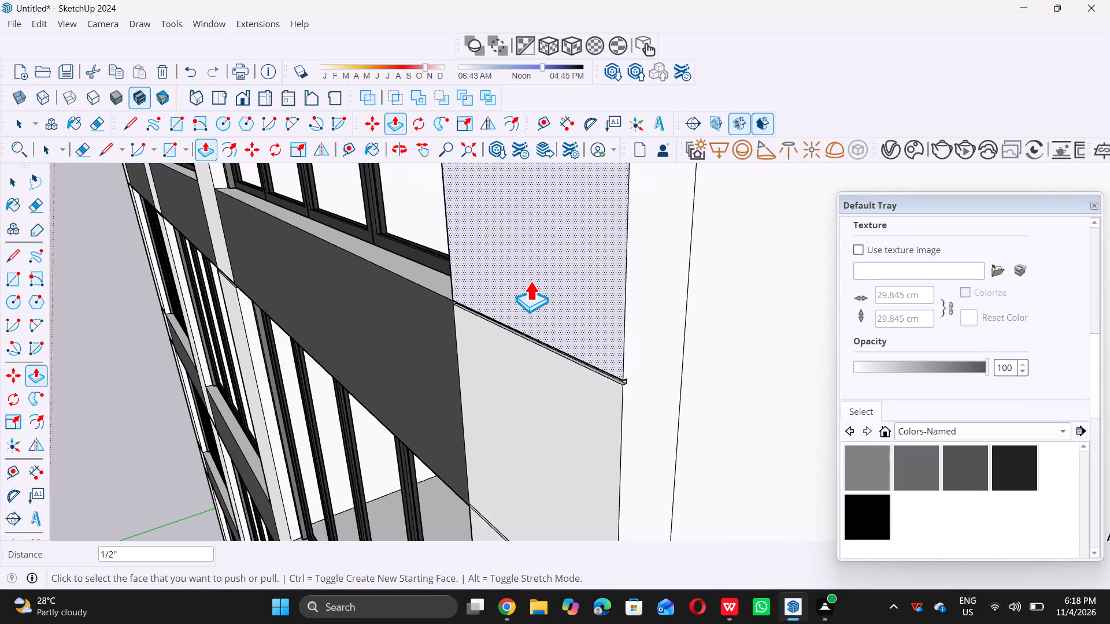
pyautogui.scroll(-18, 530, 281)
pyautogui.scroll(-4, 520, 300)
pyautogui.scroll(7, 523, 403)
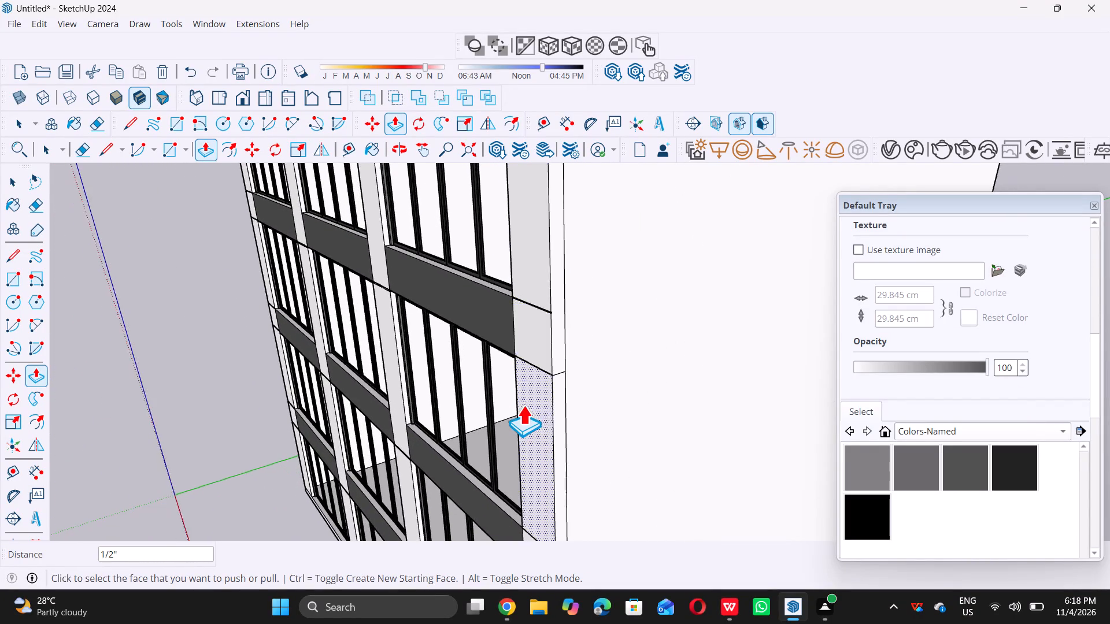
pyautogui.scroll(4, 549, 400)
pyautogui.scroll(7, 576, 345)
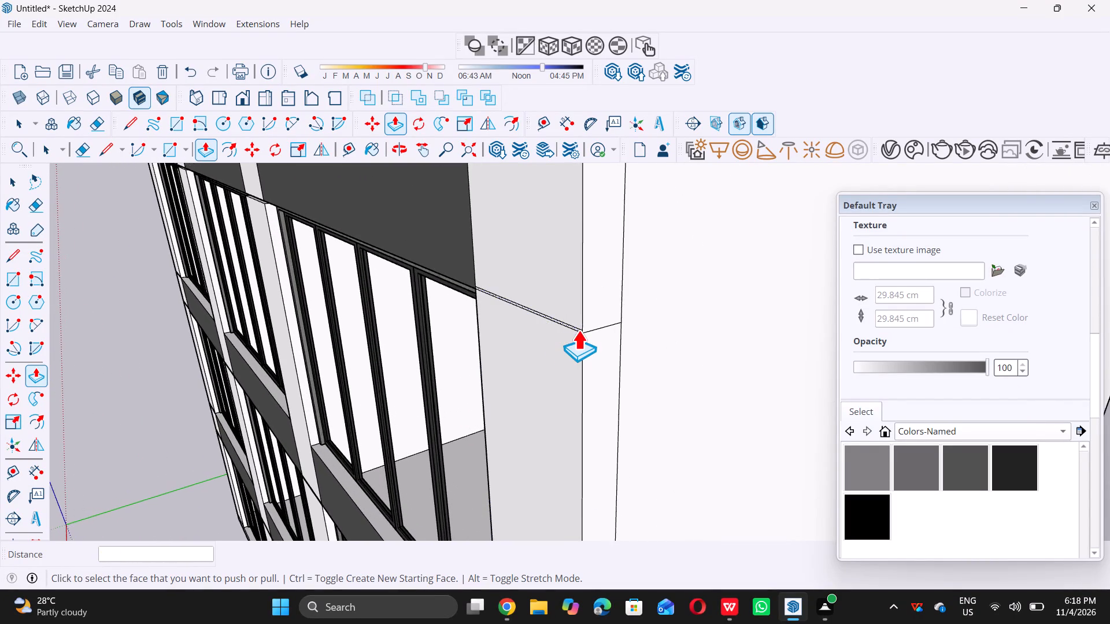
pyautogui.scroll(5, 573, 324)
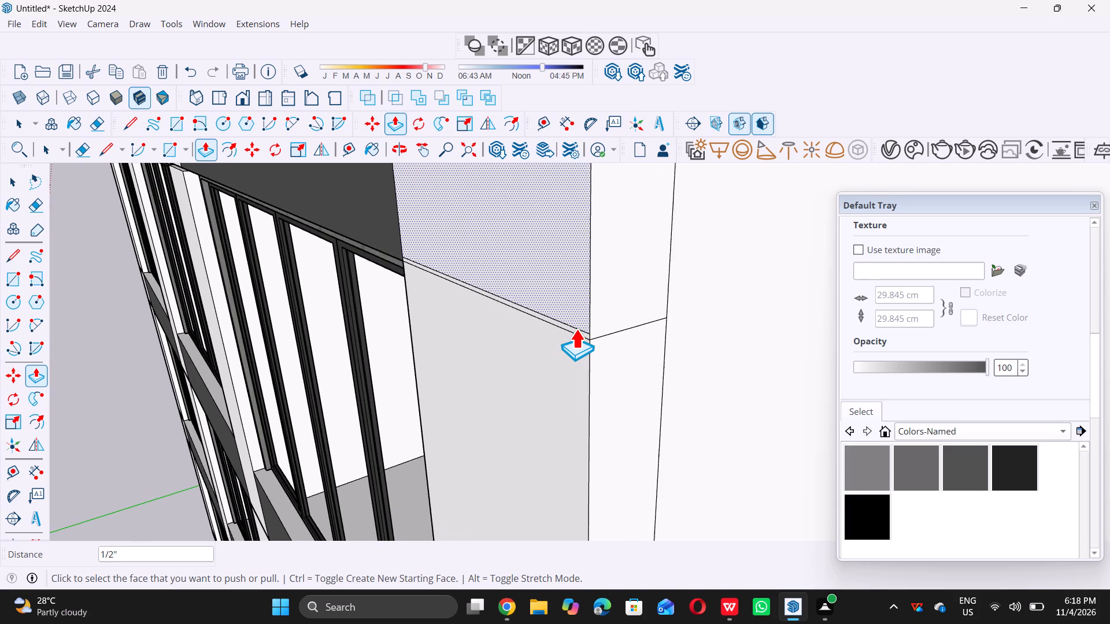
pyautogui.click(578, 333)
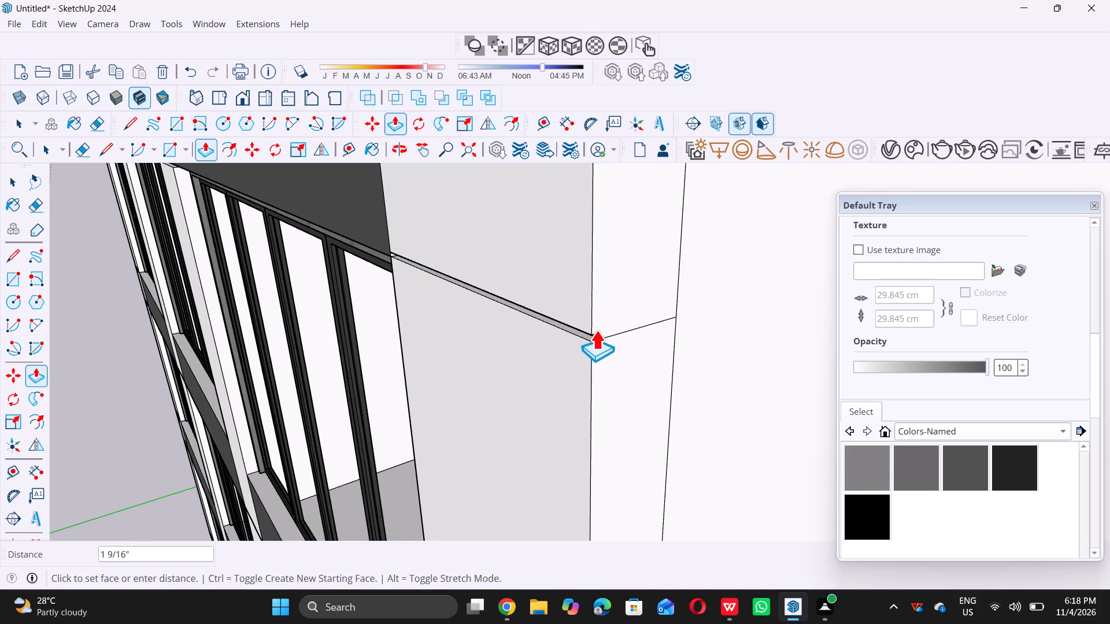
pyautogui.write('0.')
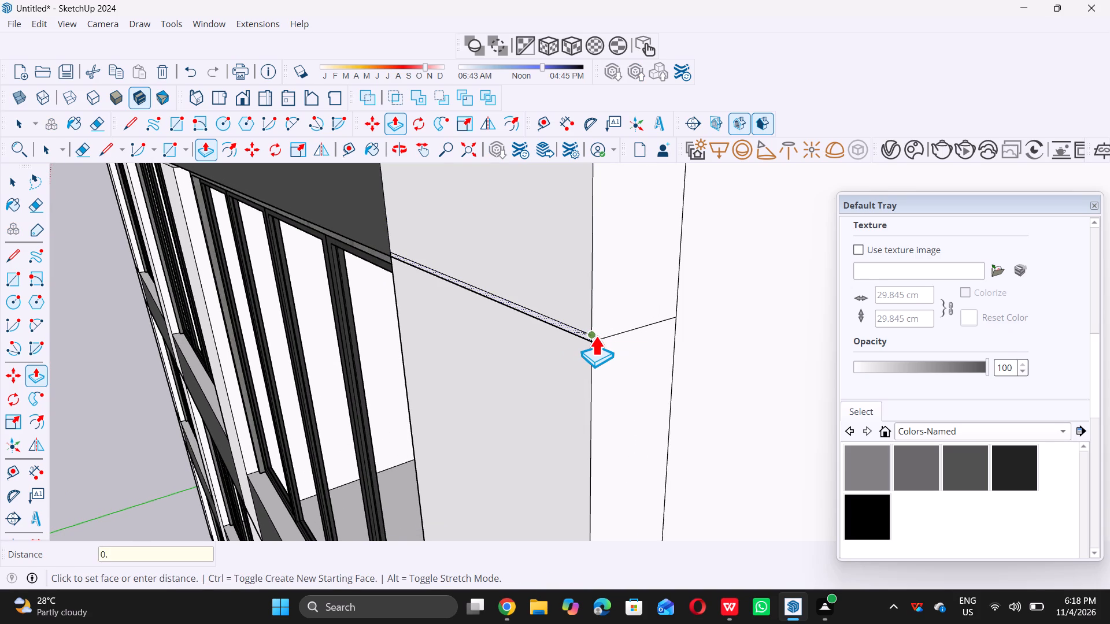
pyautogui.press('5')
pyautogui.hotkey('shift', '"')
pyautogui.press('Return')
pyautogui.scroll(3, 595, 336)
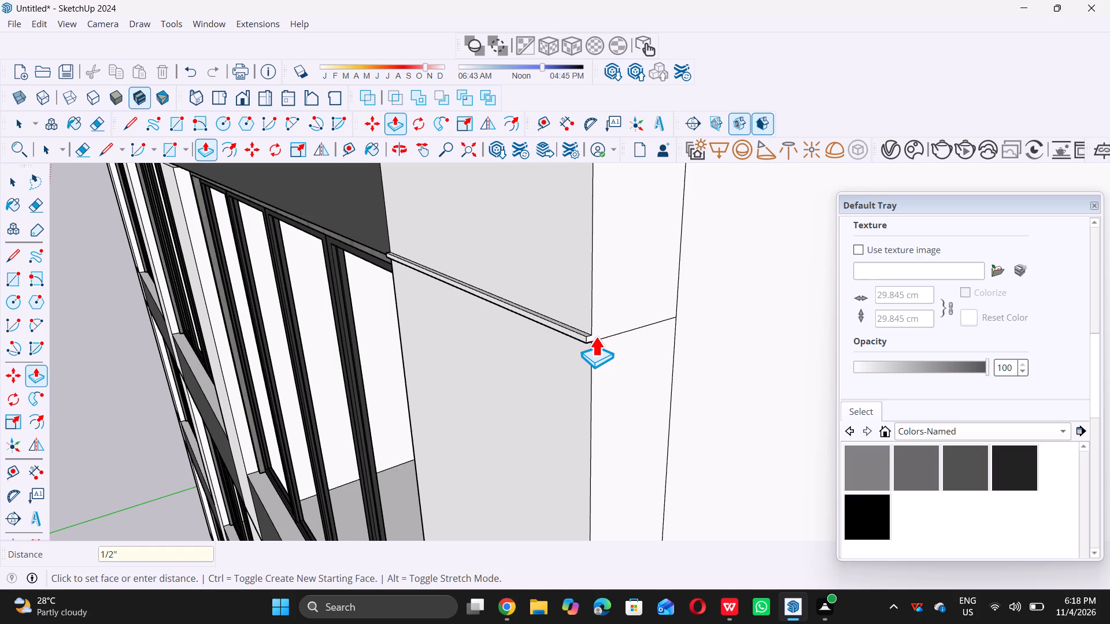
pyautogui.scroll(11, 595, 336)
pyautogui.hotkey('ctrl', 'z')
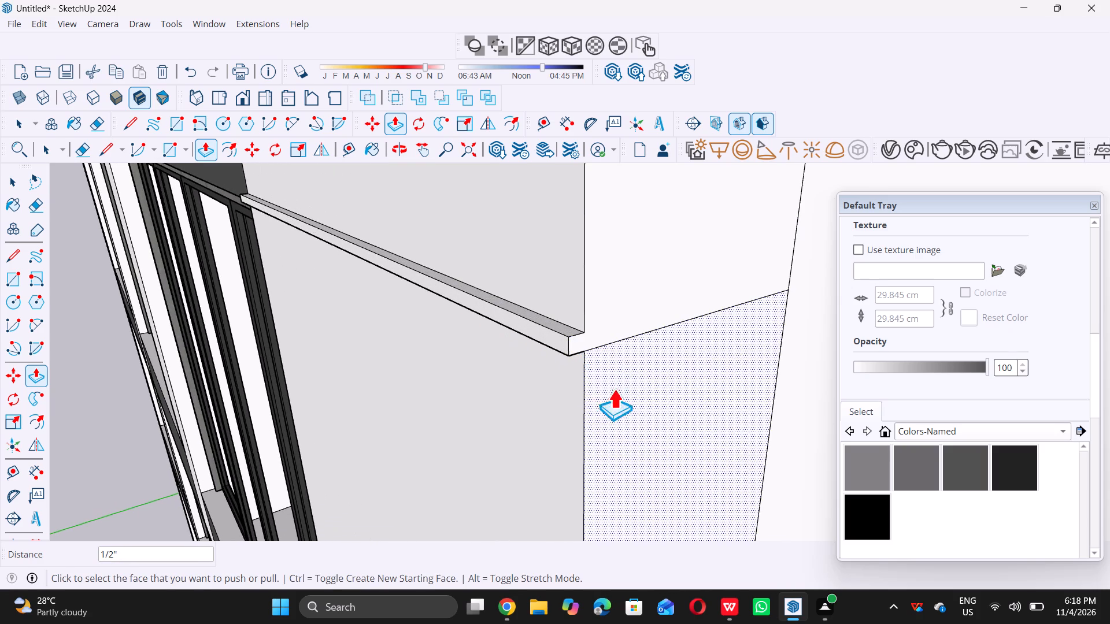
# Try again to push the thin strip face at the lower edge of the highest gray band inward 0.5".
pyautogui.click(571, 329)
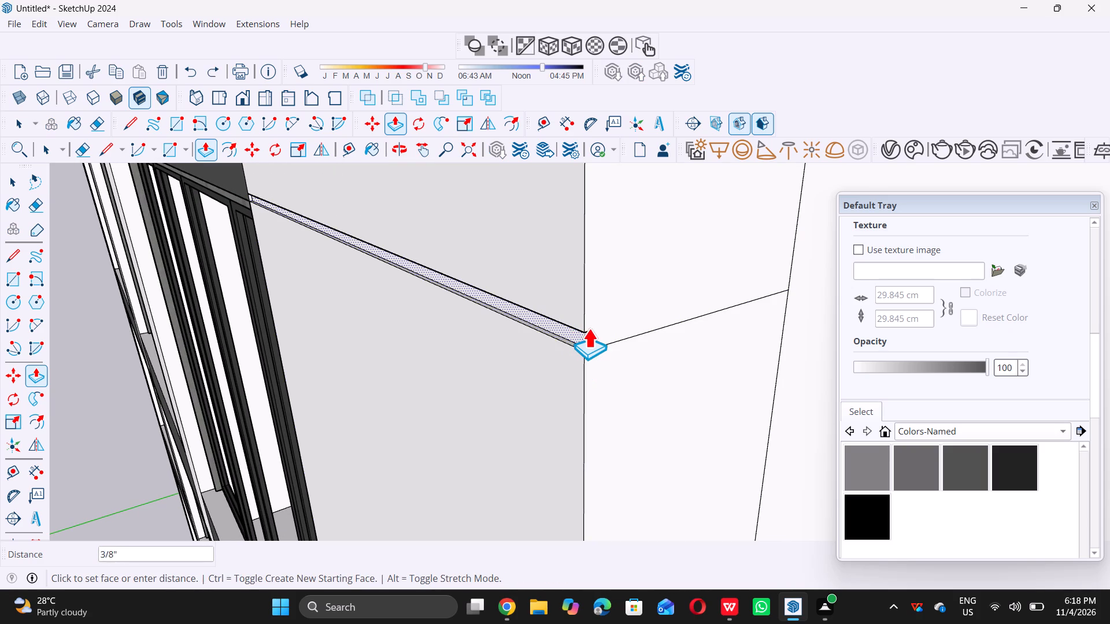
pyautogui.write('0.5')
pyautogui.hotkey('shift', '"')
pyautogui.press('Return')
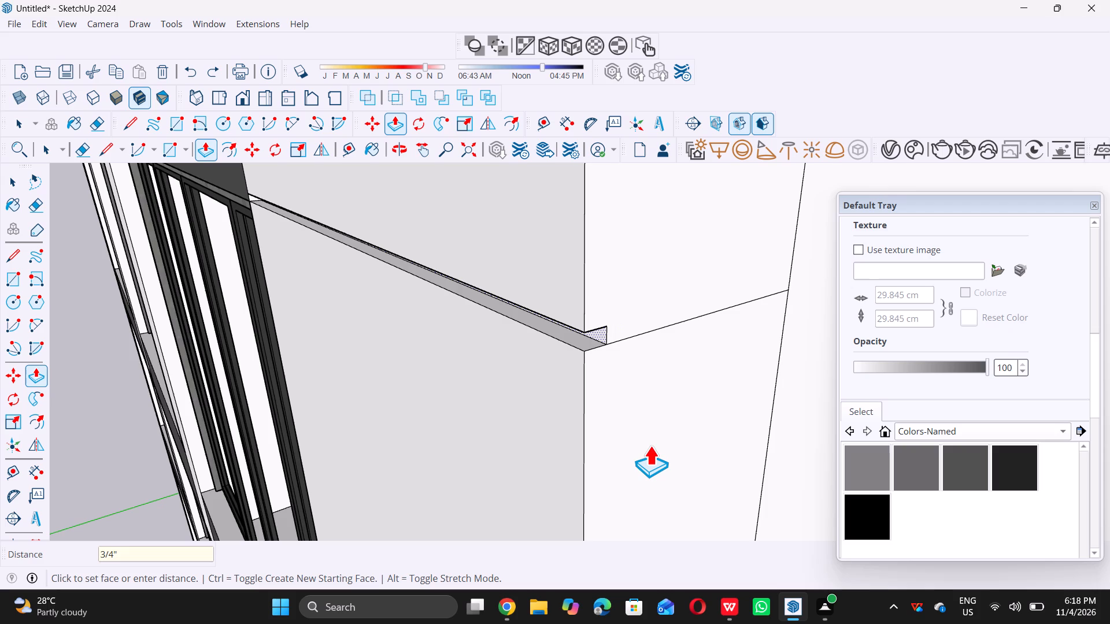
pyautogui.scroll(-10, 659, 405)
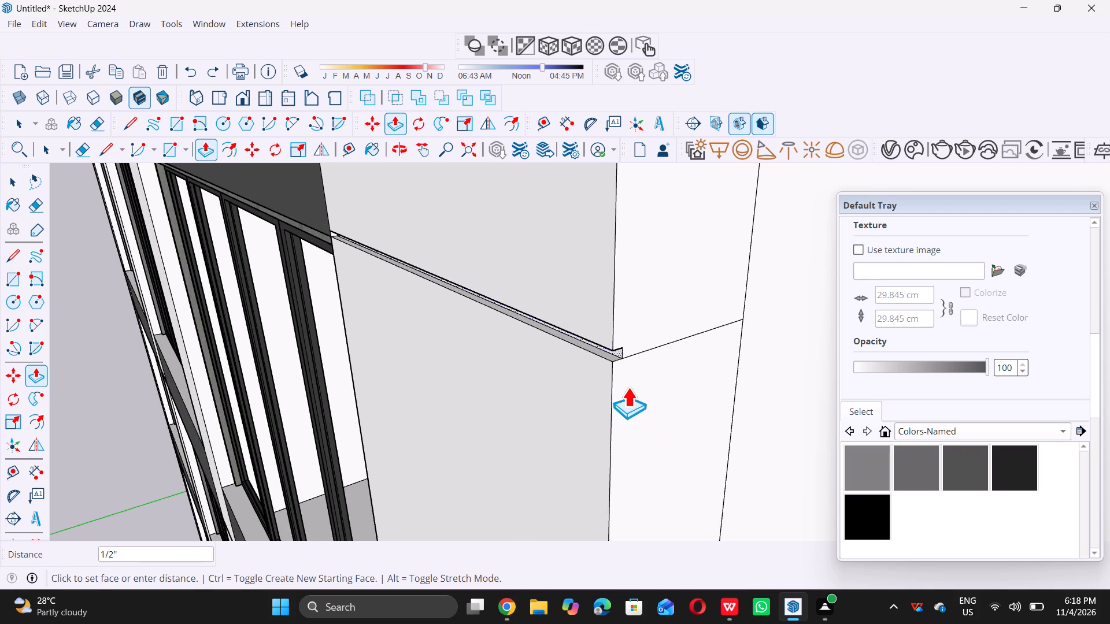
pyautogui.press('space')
# Select the thin strip face on the corner pier at the lower edge of the highest gray band and push it inward 0.5".
pyautogui.scroll(-3, 630, 382)
pyautogui.scroll(5, 602, 380)
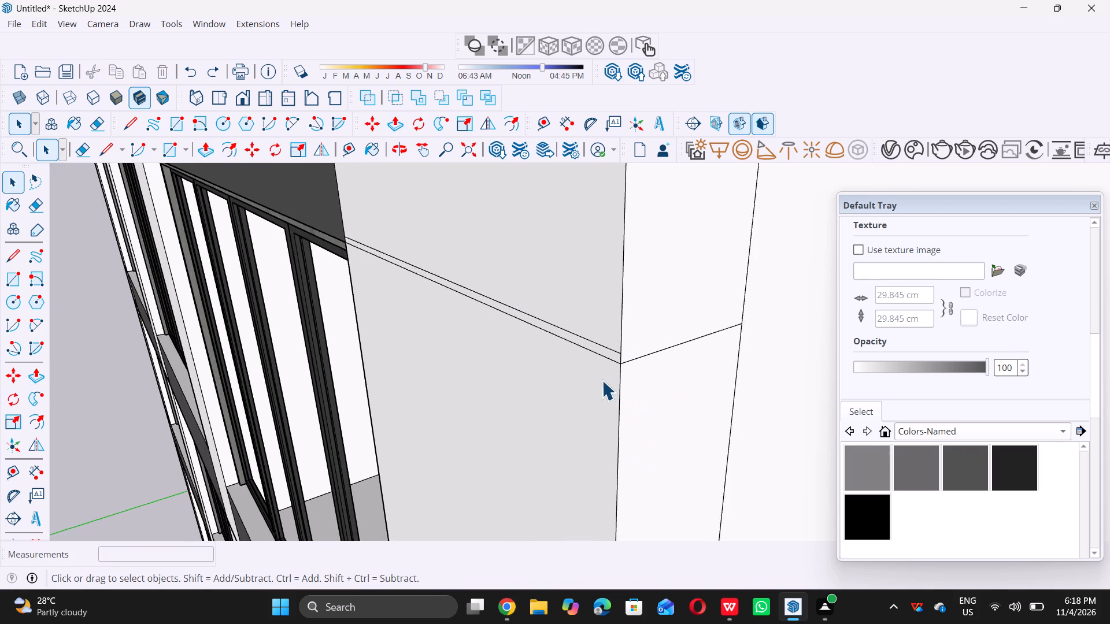
pyautogui.scroll(6, 602, 380)
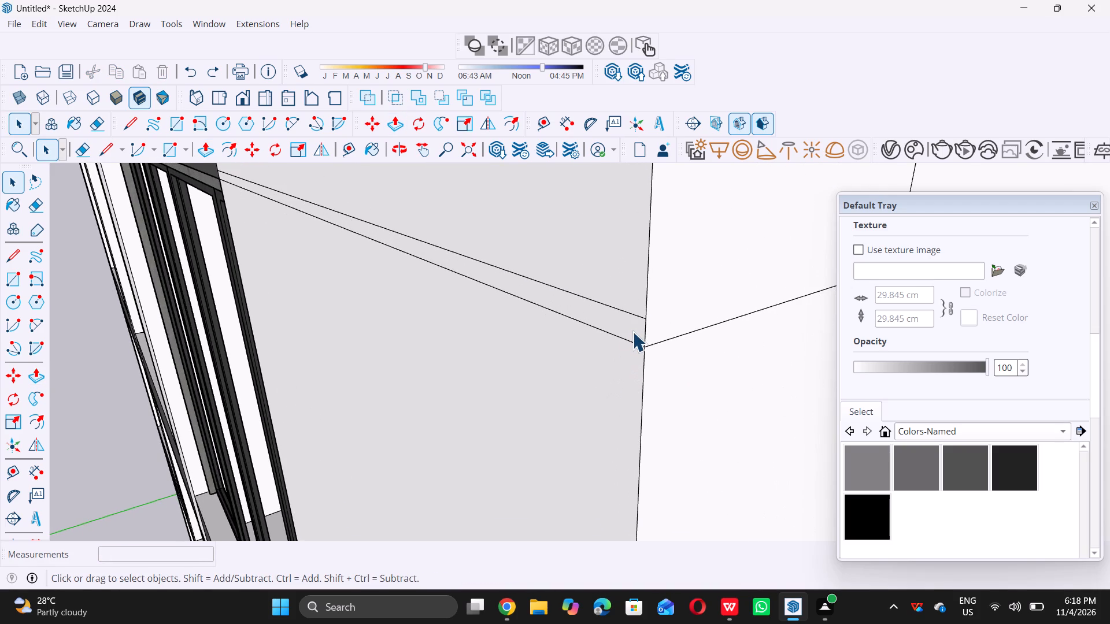
pyautogui.click(632, 332)
pyautogui.press('p')
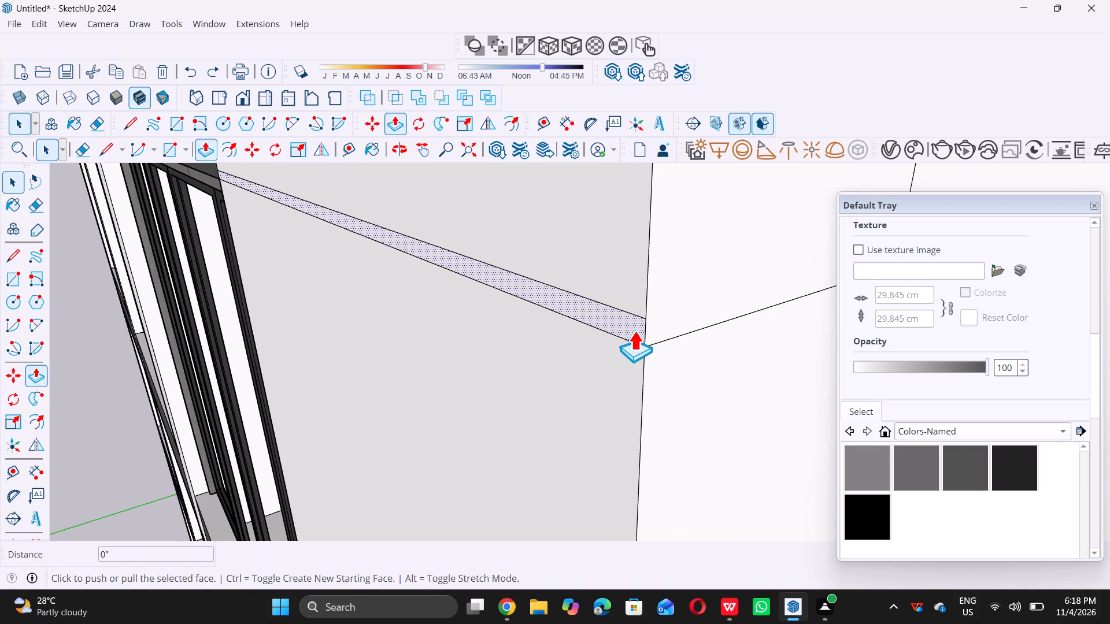
pyautogui.click(639, 327)
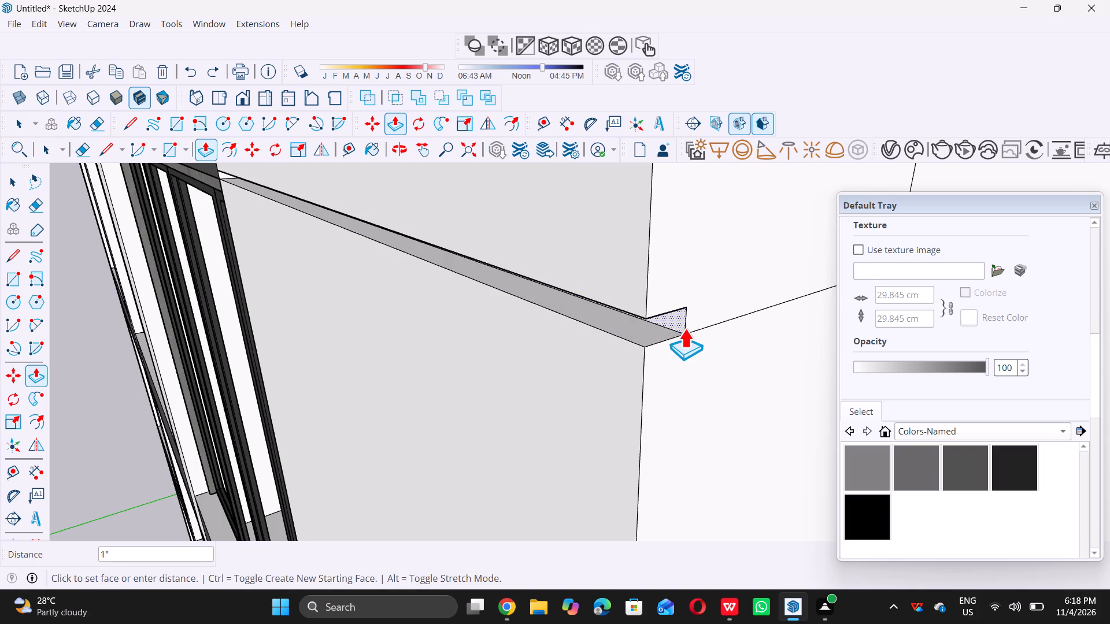
pyautogui.write('0.5')
pyautogui.hotkey('shift', '"')
pyautogui.press('Return')
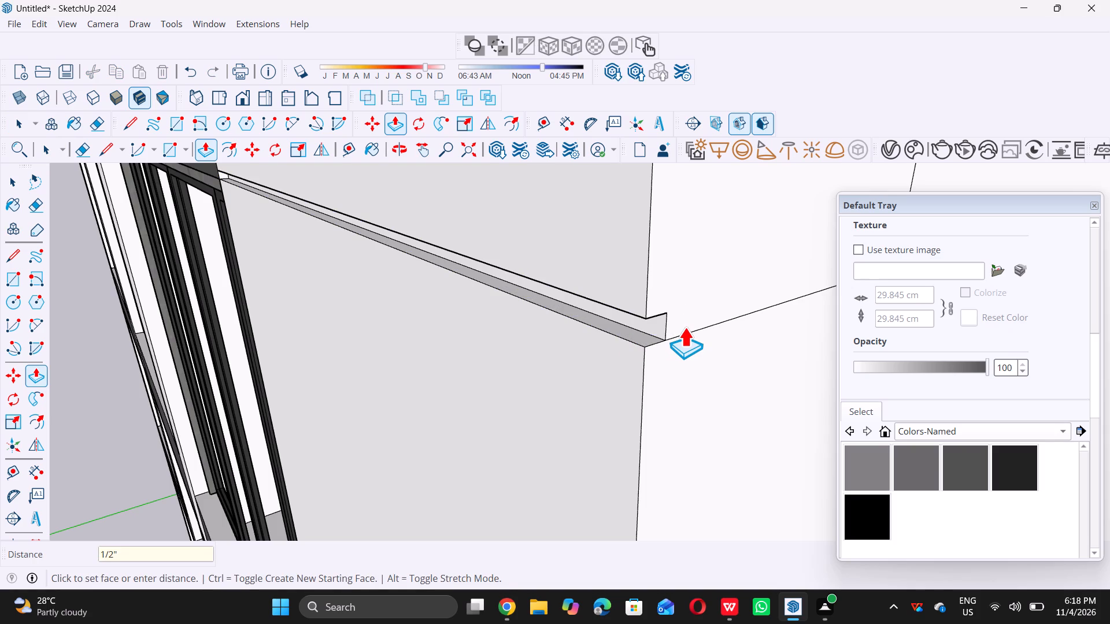
# Push the thin strip face on the corner pier inward 0.5" at the upper edge of the middle gray band.
pyautogui.scroll(-20, 669, 337)
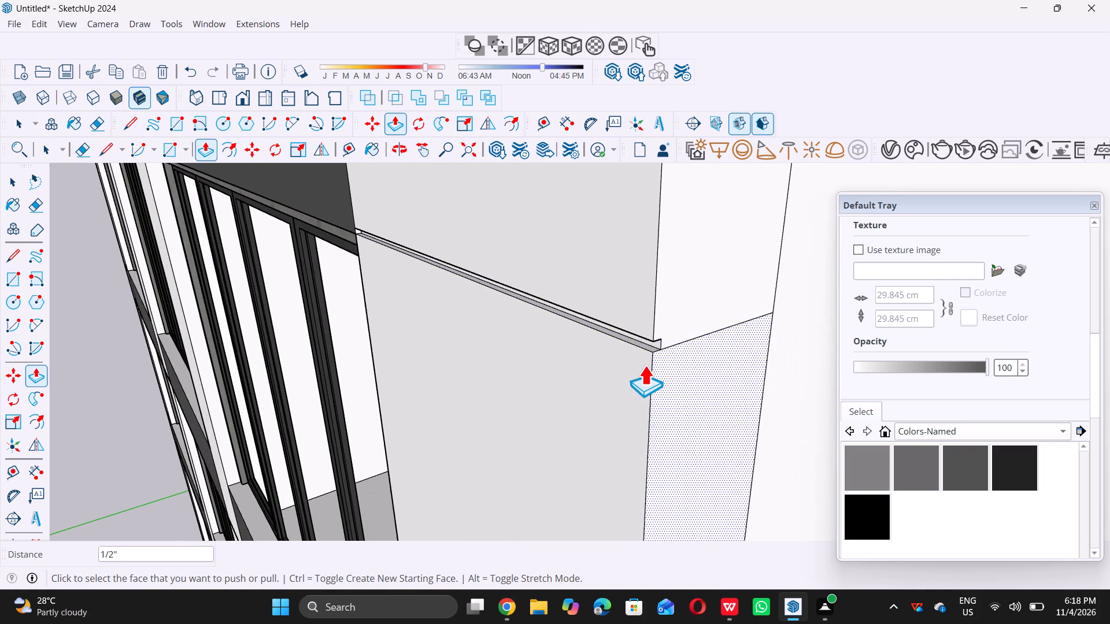
pyautogui.scroll(-20, 645, 365)
pyautogui.scroll(-12, 645, 365)
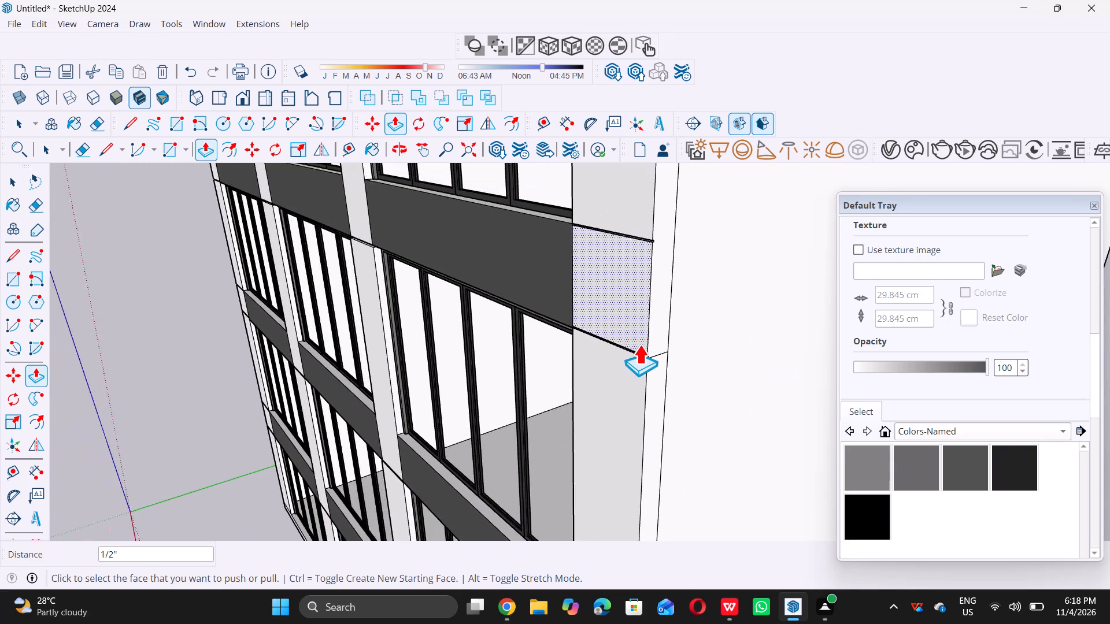
pyautogui.scroll(-20, 639, 344)
pyautogui.scroll(-9, 639, 344)
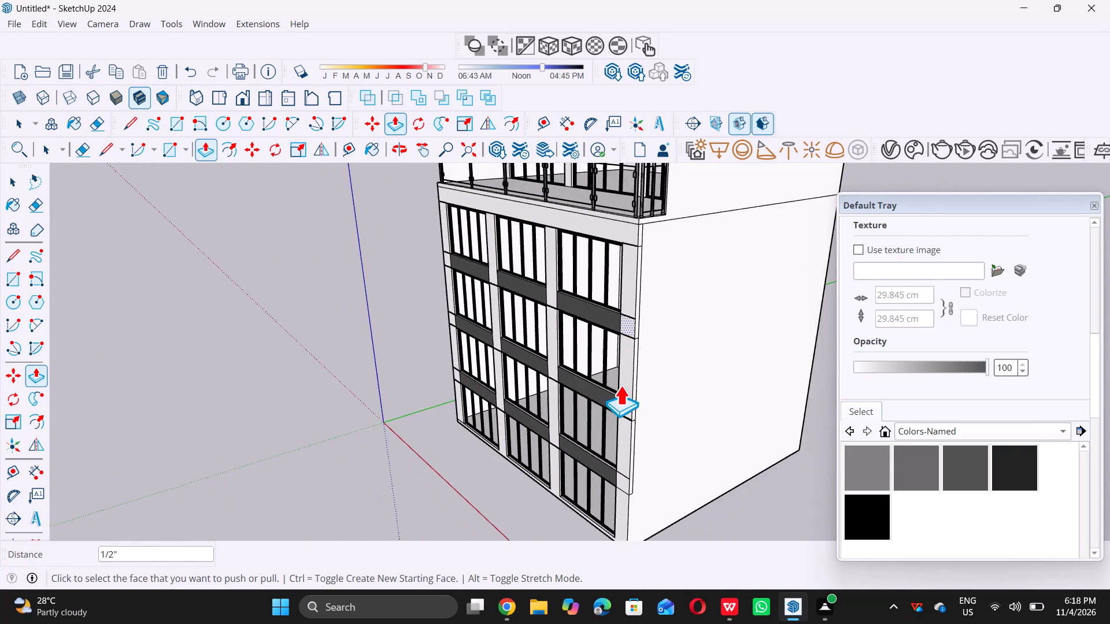
pyautogui.scroll(19, 624, 407)
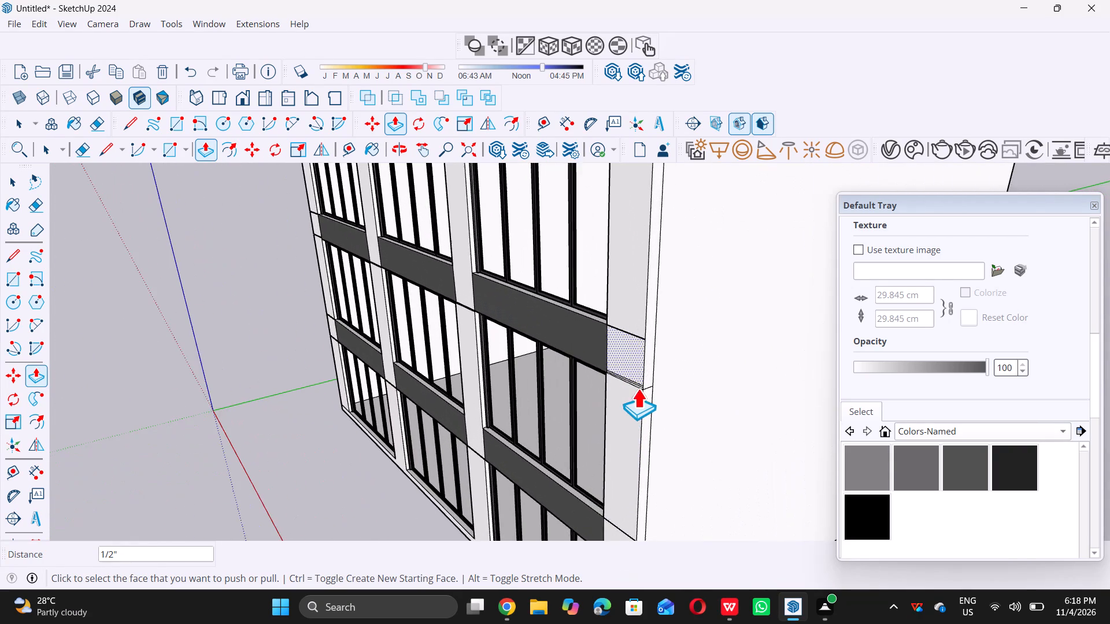
pyautogui.scroll(10, 638, 388)
pyautogui.scroll(5, 643, 266)
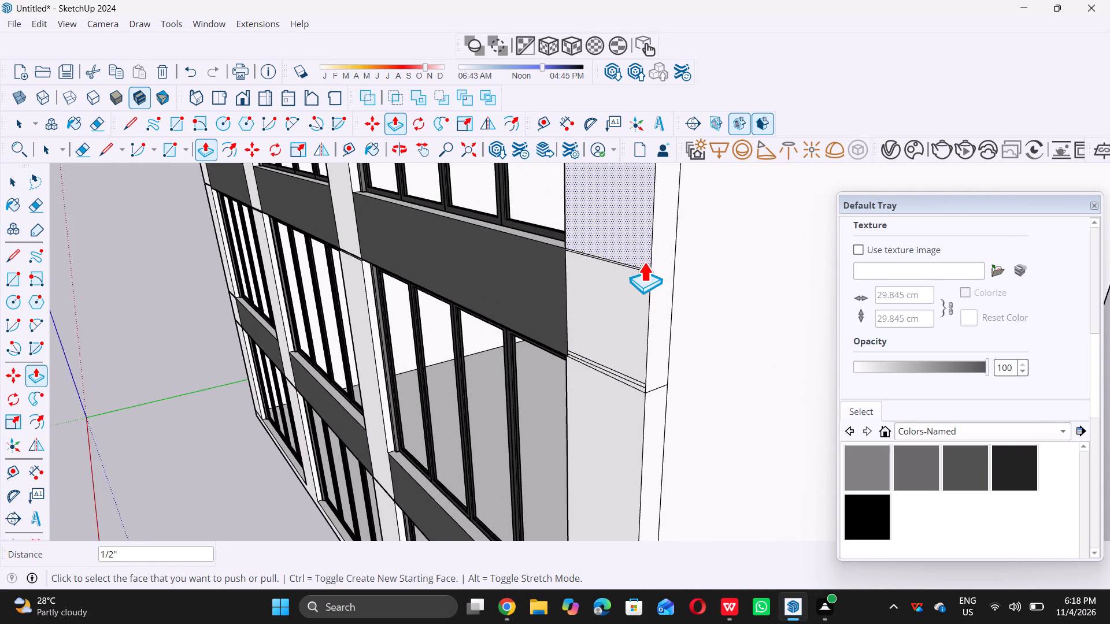
pyautogui.scroll(11, 644, 262)
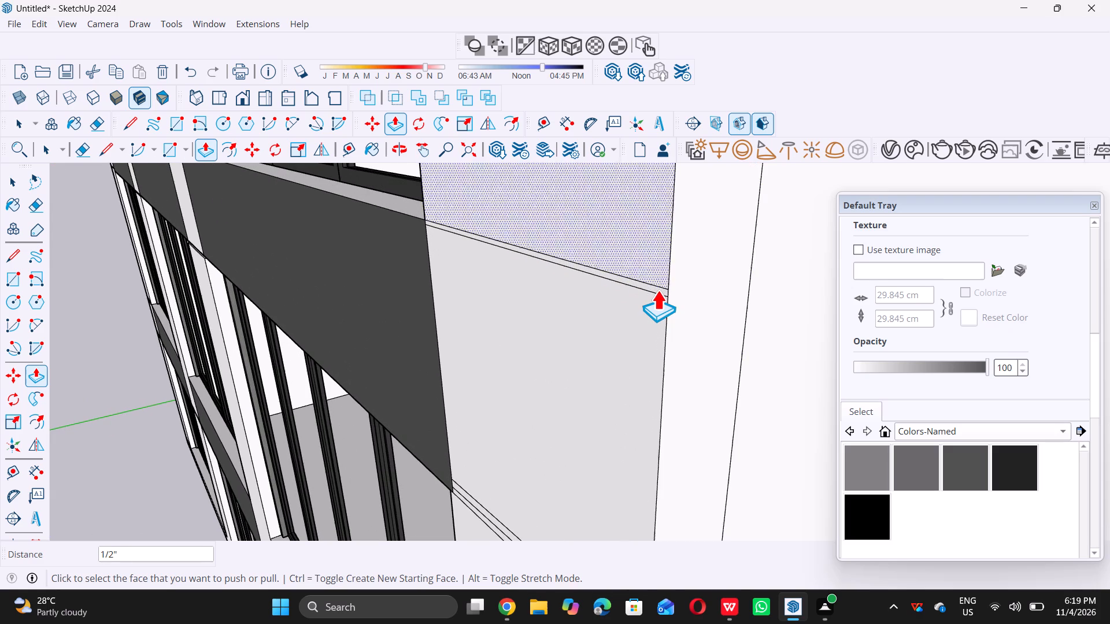
pyautogui.click(655, 288)
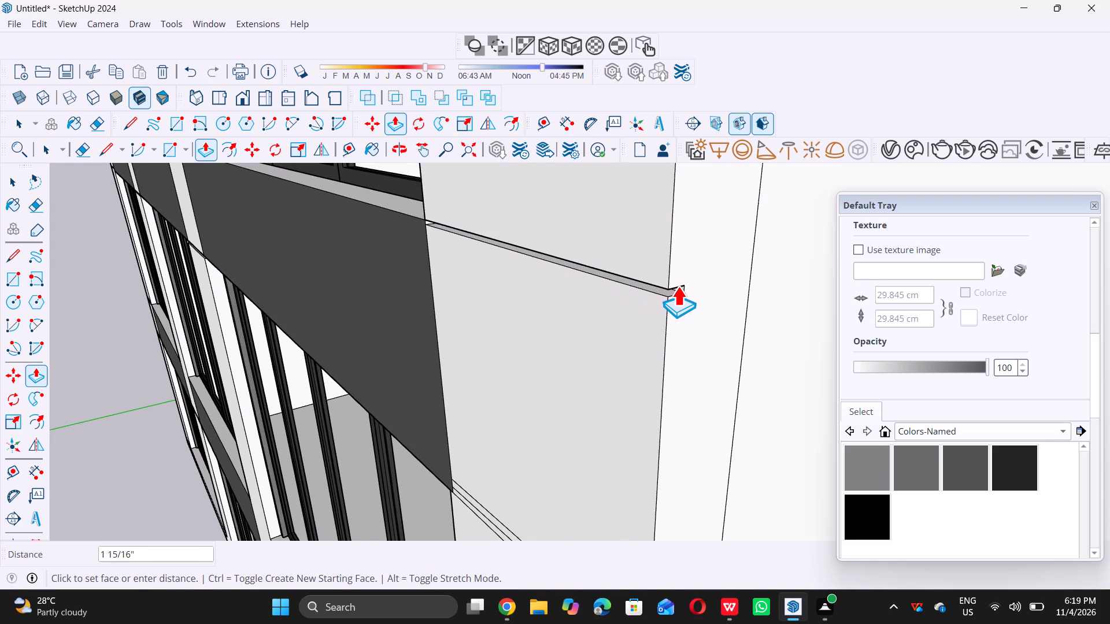
pyautogui.write('0.5')
pyautogui.hotkey('shift', '"')
pyautogui.press('Return')
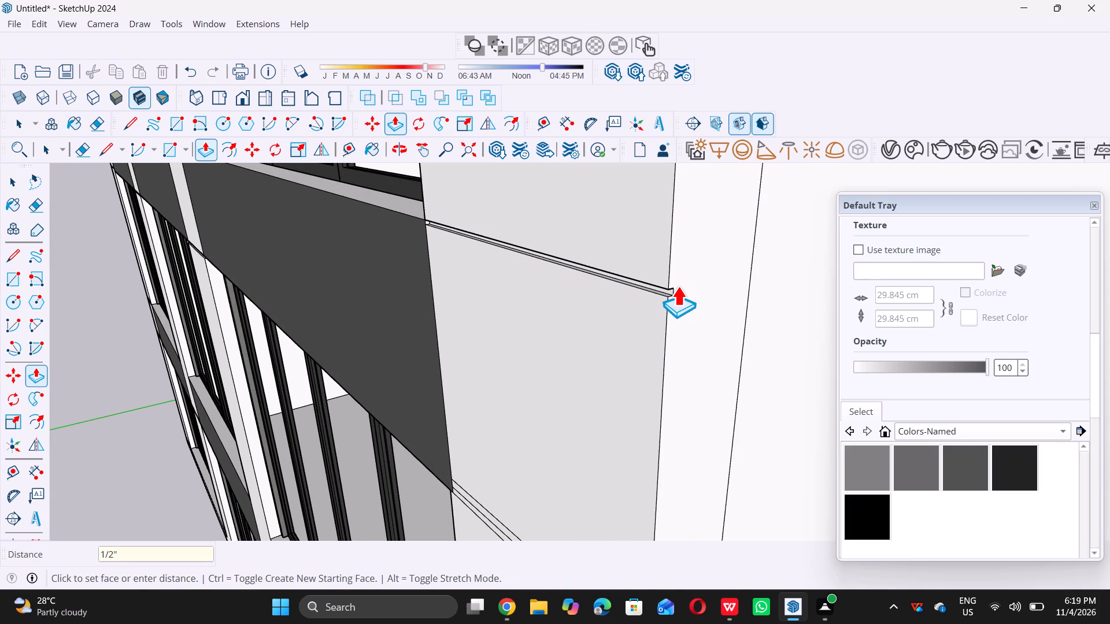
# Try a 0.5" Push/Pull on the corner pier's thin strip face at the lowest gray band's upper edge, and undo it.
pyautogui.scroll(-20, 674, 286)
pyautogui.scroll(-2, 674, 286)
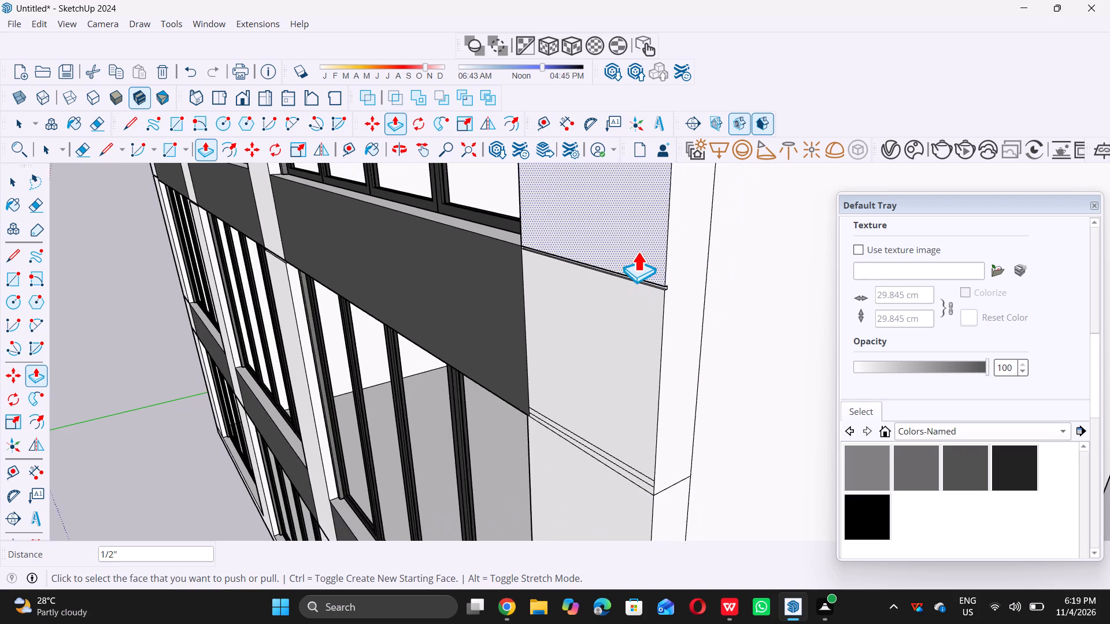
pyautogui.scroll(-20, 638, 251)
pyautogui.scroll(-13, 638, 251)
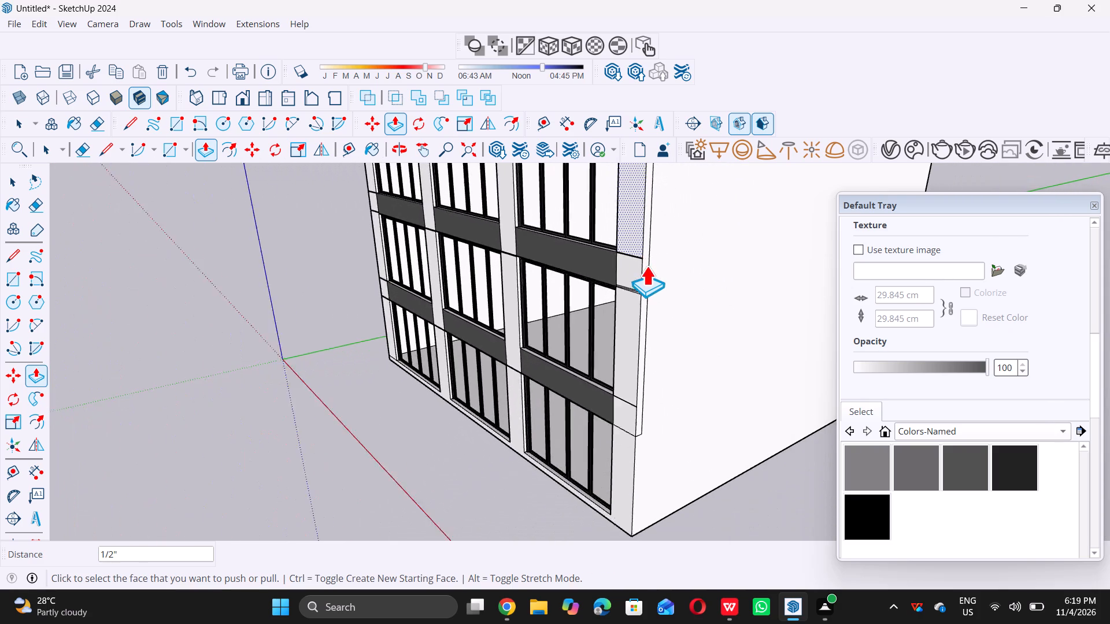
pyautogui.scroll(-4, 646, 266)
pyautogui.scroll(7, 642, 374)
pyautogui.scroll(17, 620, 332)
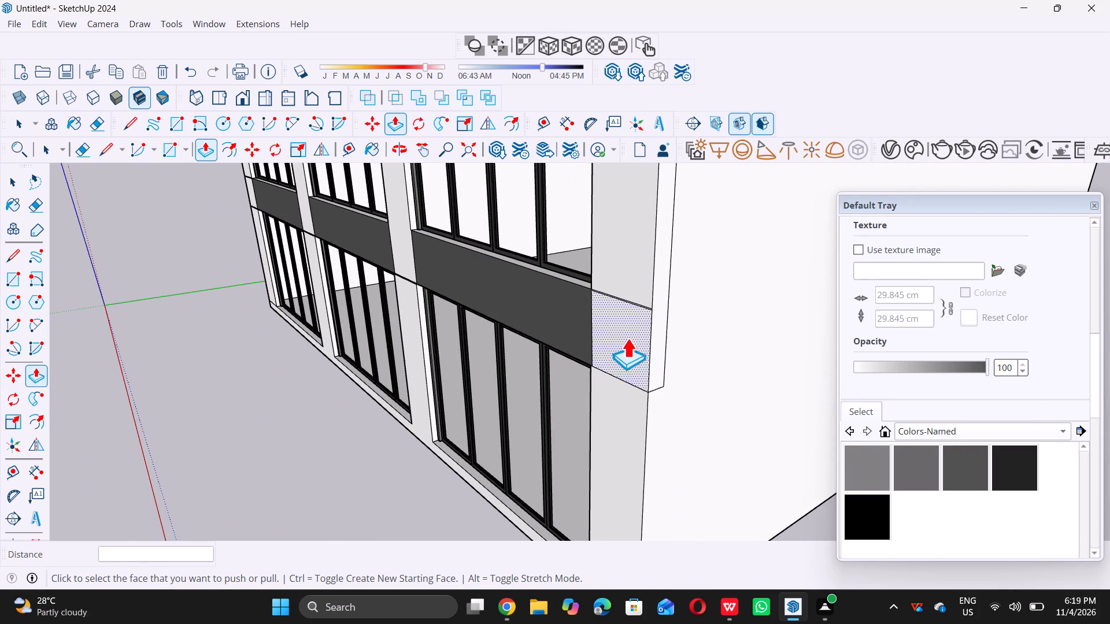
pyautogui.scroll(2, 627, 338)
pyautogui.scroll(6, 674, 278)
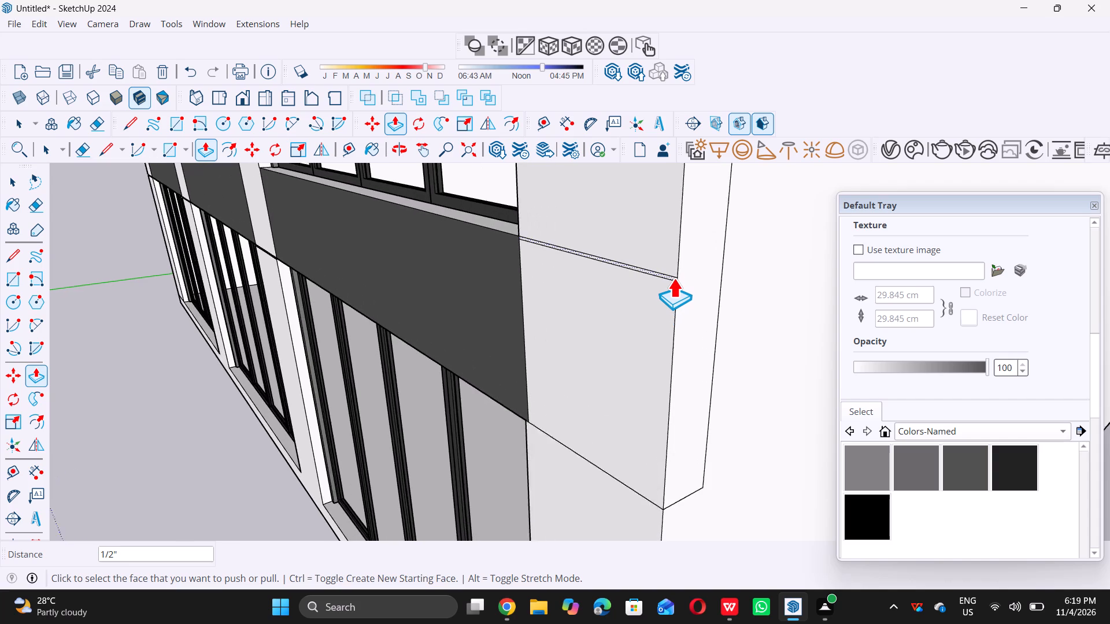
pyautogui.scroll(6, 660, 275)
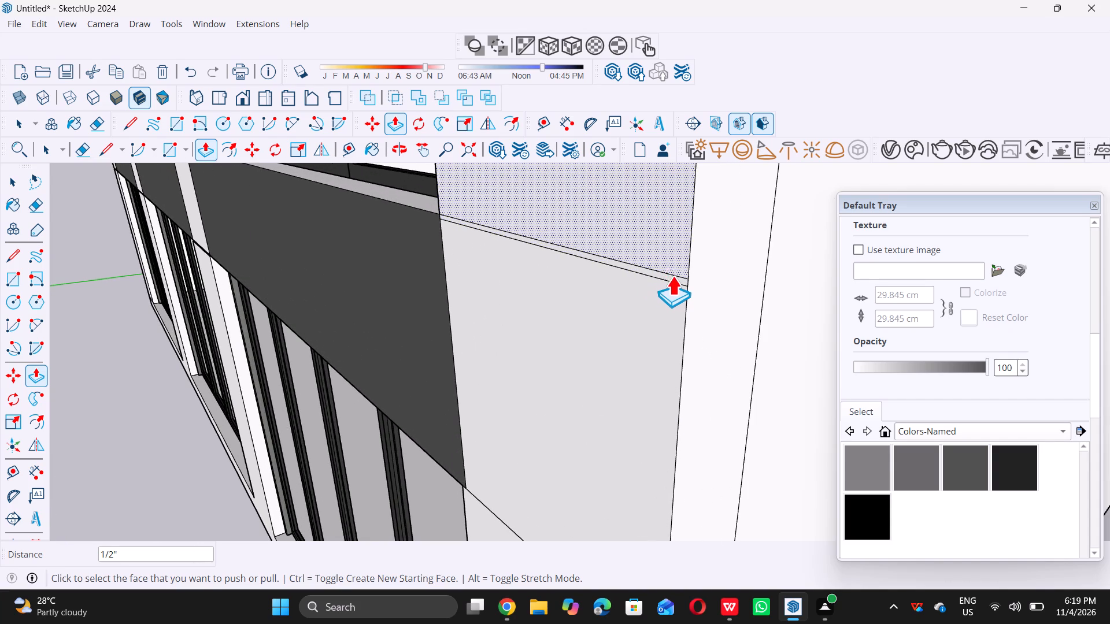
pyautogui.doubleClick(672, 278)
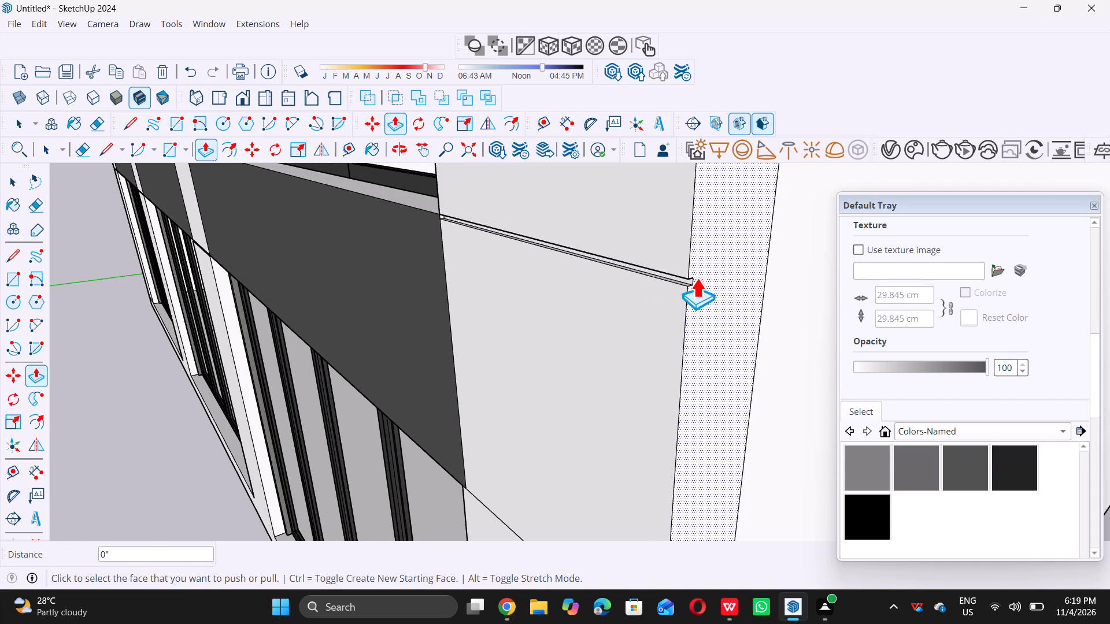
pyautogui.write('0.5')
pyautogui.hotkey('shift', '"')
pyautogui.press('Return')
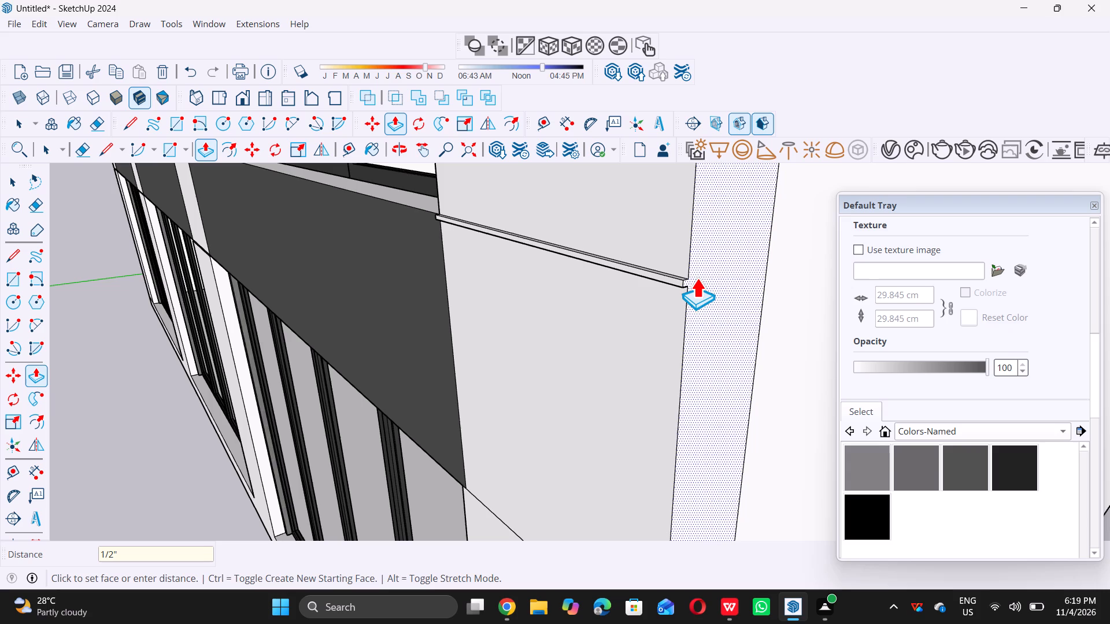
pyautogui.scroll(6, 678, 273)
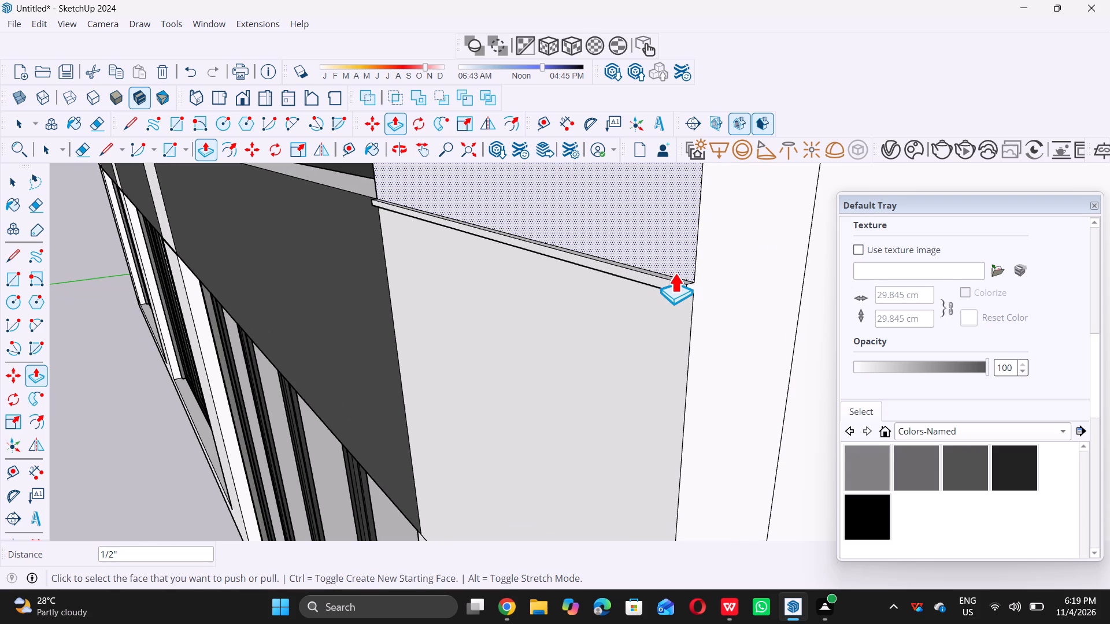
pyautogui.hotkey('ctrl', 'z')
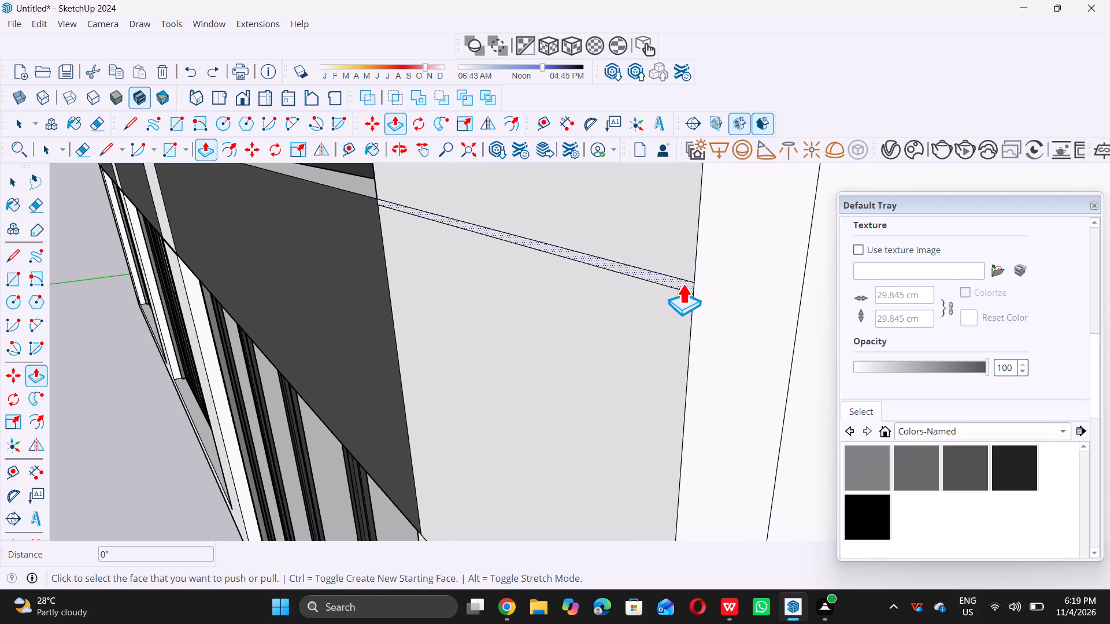
# Push the thin strip face on the corner pier inward 0.5" at the upper edge of the lowest gray band.
pyautogui.click(683, 284)
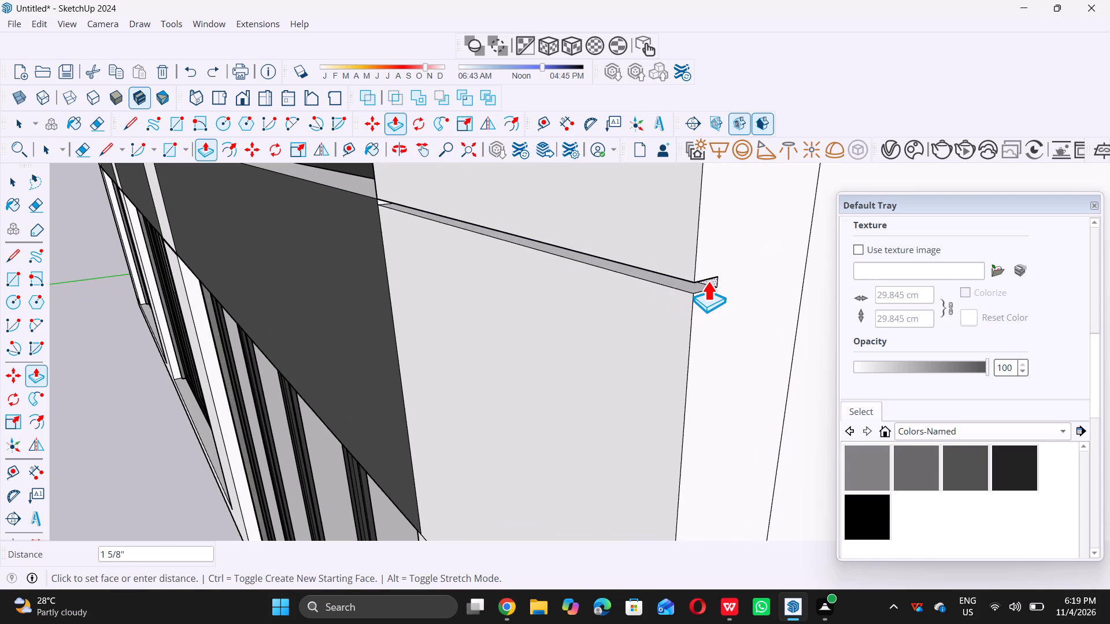
pyautogui.write('0.5')
pyautogui.hotkey('shift', '"')
pyautogui.press('Return')
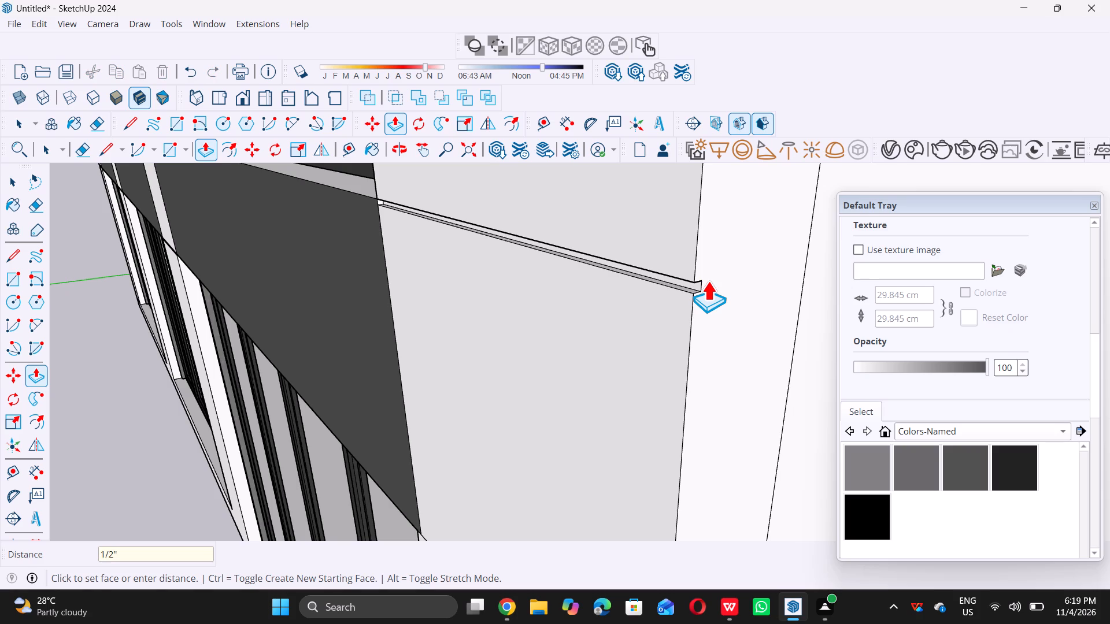
pyautogui.press('space')
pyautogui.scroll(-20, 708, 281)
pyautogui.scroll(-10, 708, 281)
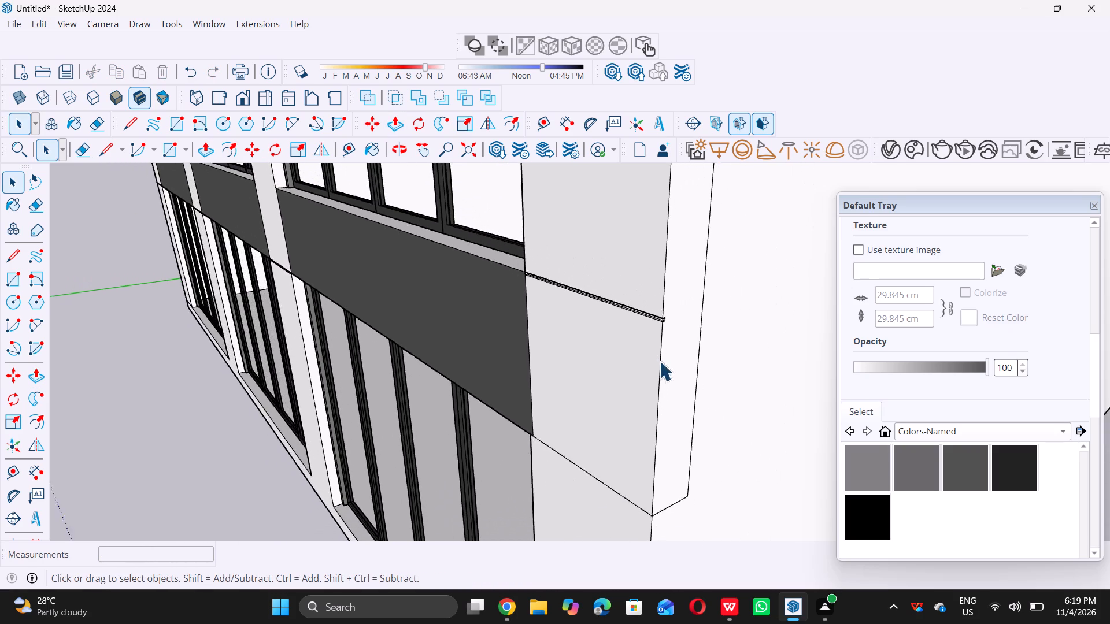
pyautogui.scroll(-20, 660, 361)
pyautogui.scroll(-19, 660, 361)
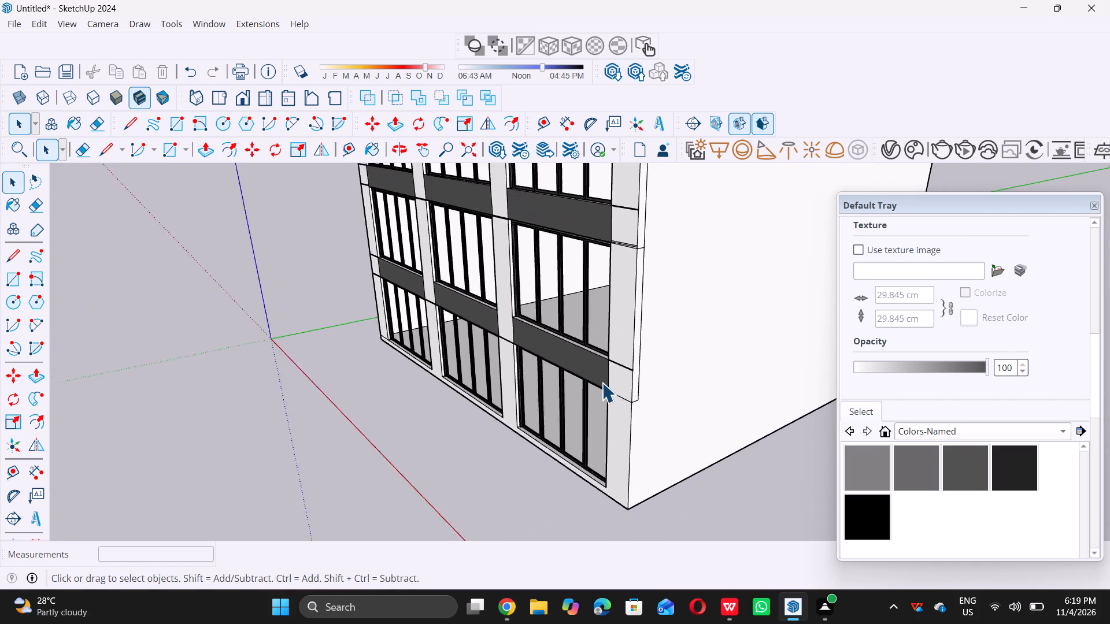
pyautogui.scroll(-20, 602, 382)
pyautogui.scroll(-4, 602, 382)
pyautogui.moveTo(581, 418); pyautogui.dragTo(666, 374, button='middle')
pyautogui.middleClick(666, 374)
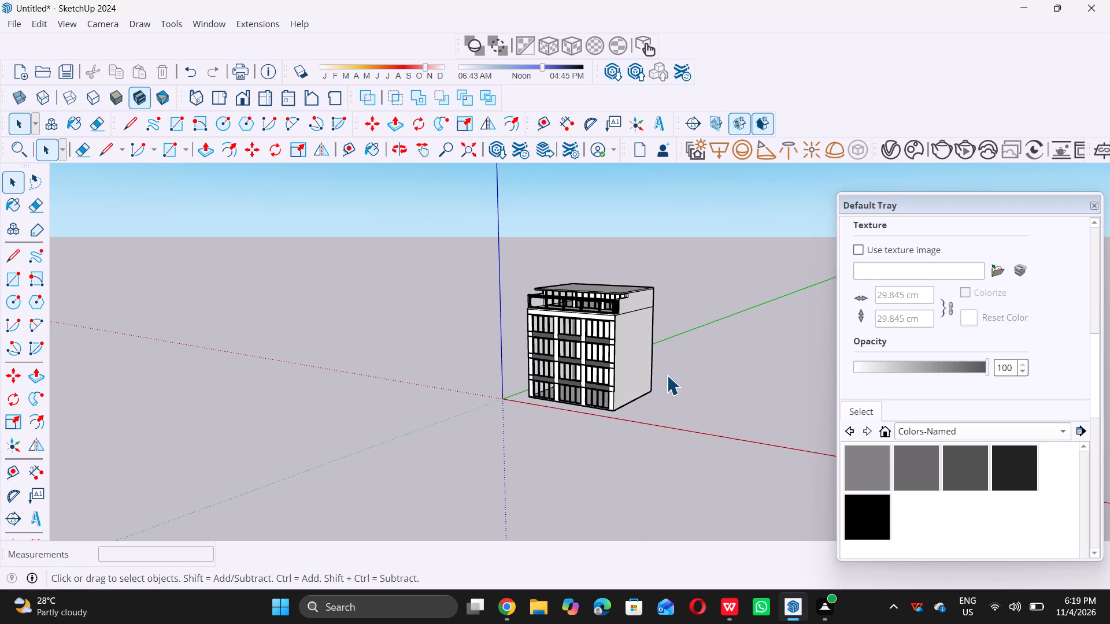
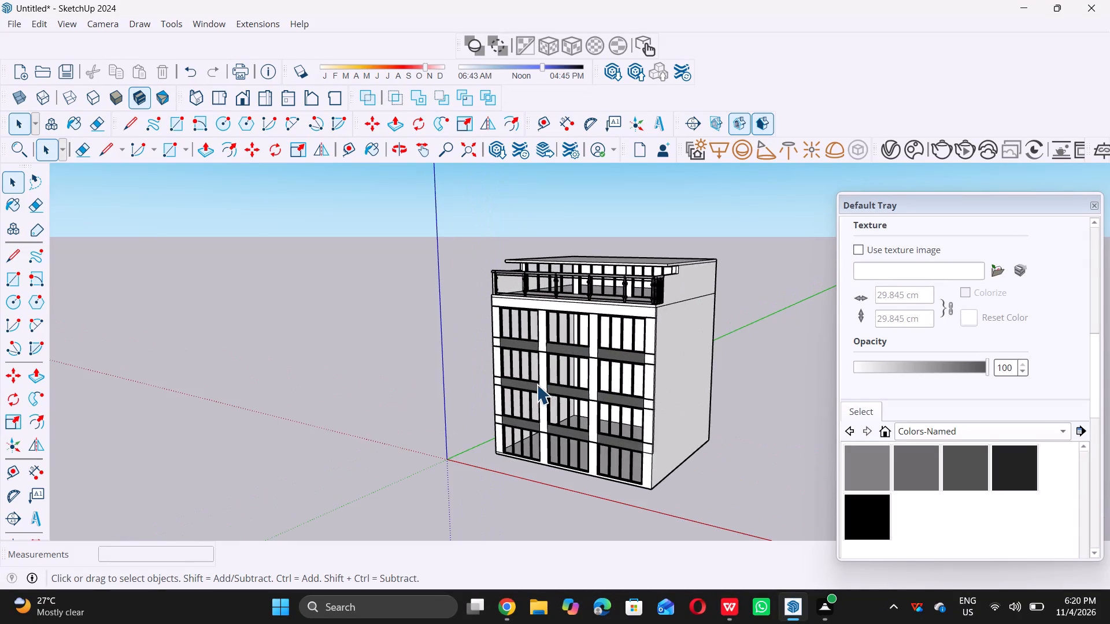
# Examine the multi-storey building model from both front corners and straight on, including its window facade and rooftop terrace railing.
pyautogui.scroll(-6, 536, 387)
pyautogui.moveTo(536, 401); pyautogui.dragTo(719, 363, button='middle')
pyautogui.middleClick(719, 363)
pyautogui.moveTo(602, 410); pyautogui.dragTo(595, 410, button='middle')
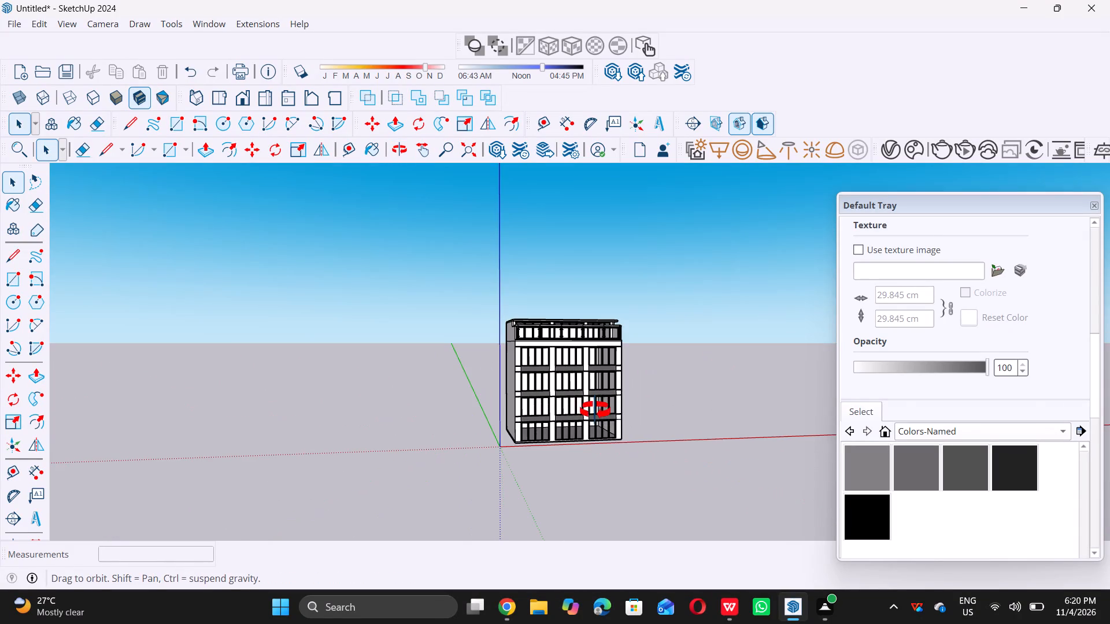
pyautogui.moveTo(595, 410); pyautogui.dragTo(567, 380, button='middle')
pyautogui.scroll(8, 580, 403)
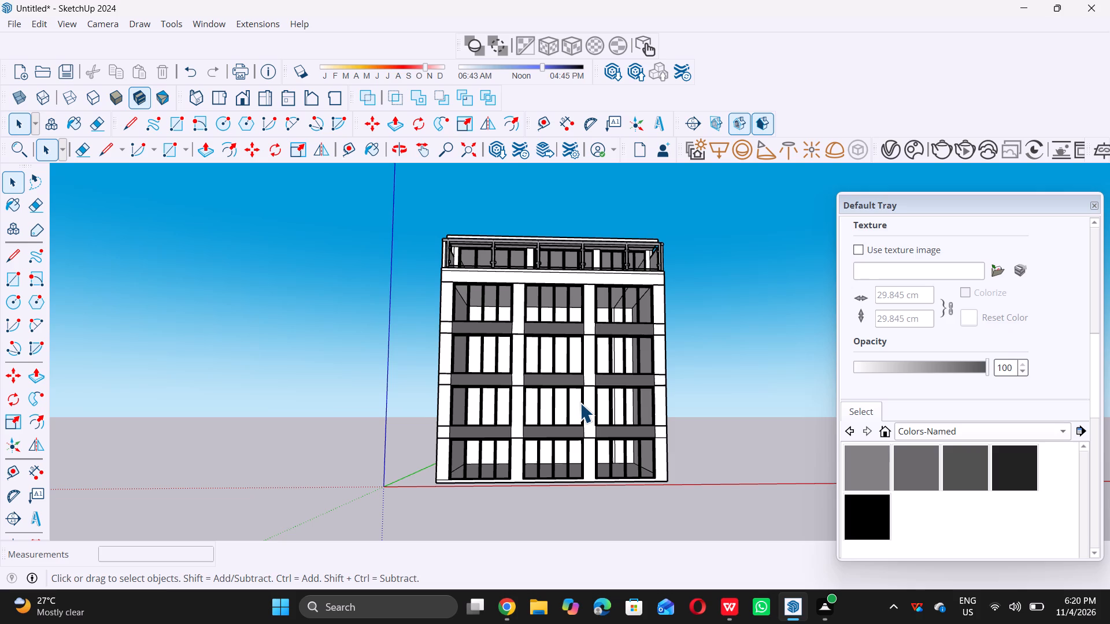
pyautogui.moveTo(575, 417); pyautogui.dragTo(569, 425, button='middle')
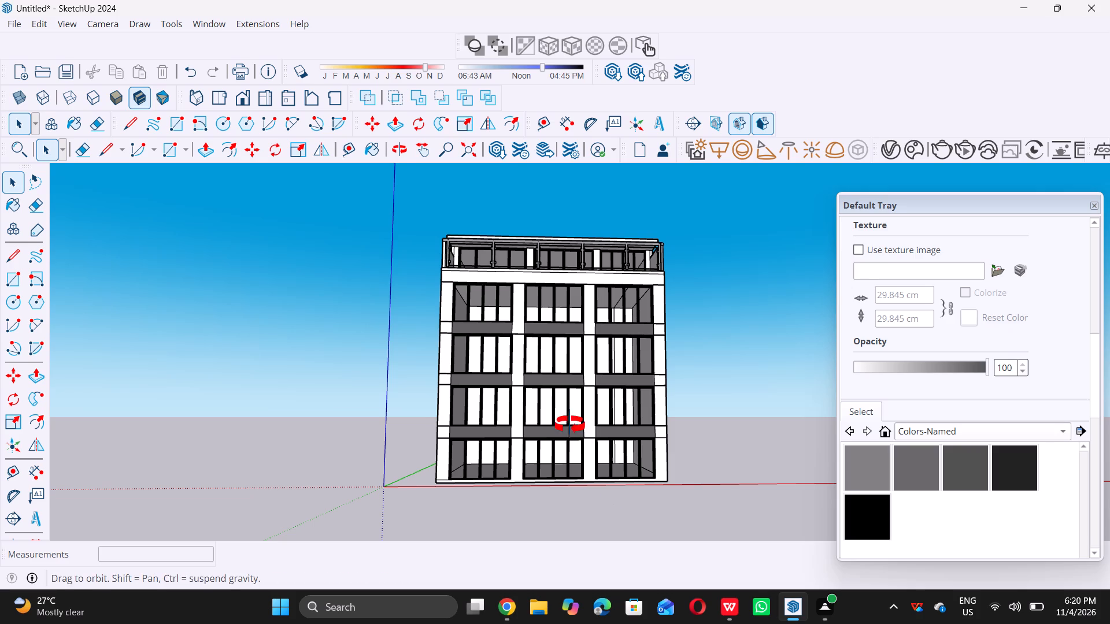
pyautogui.moveTo(569, 425); pyautogui.dragTo(556, 449, button='middle')
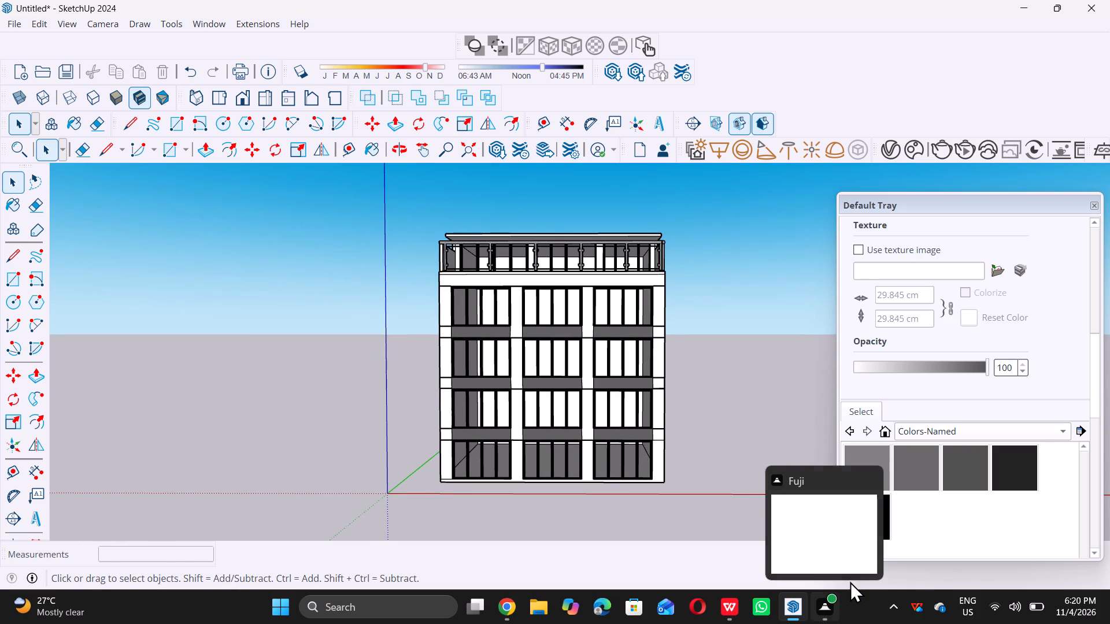
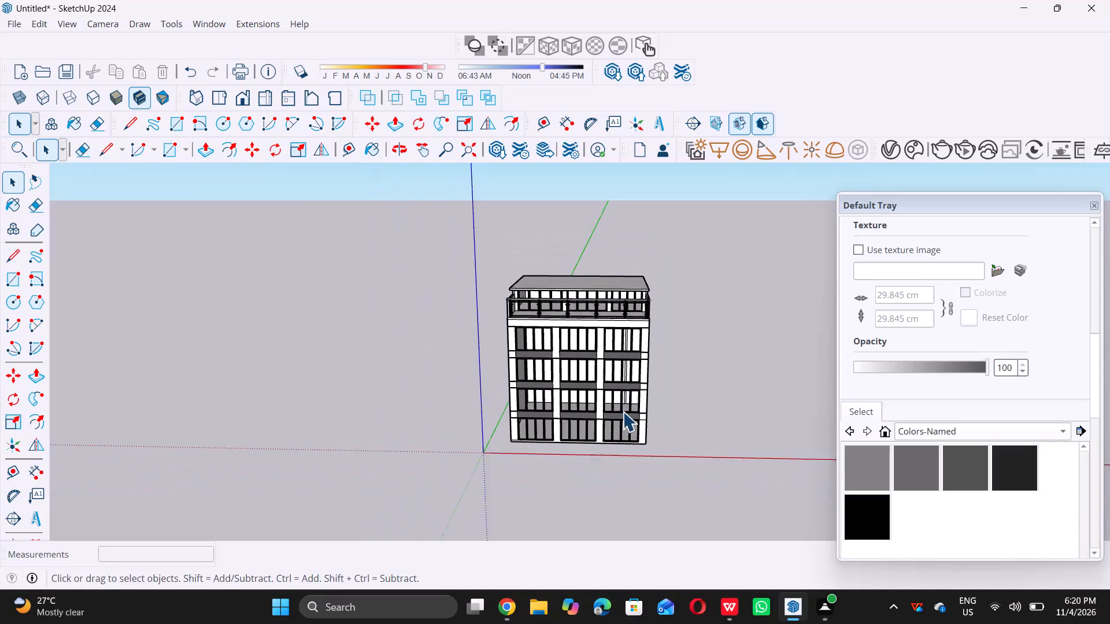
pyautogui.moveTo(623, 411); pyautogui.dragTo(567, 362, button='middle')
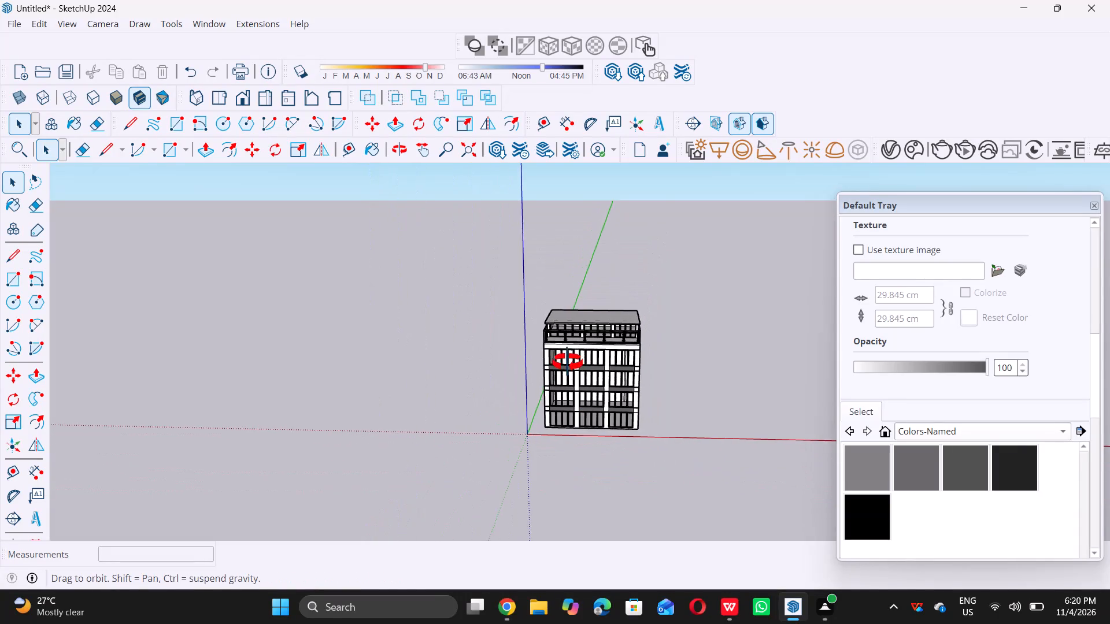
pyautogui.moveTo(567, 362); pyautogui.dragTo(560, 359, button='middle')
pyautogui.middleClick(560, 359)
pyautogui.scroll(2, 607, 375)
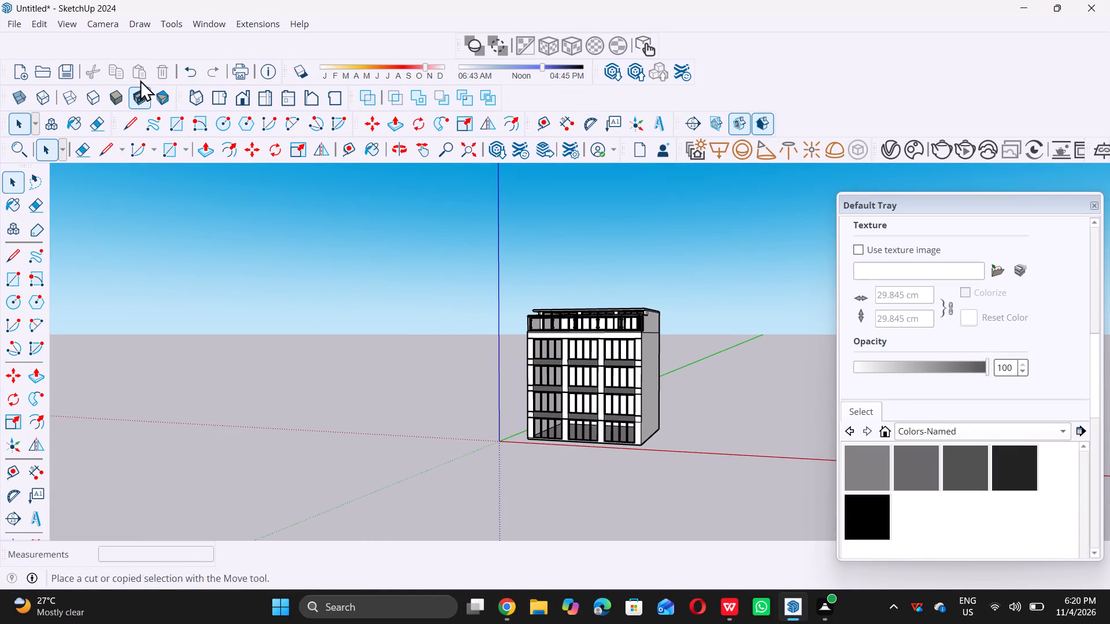
# Save the model as "Commerial Elevation six" in the vinod folder on the Desktop.
pyautogui.doubleClick(14, 21)
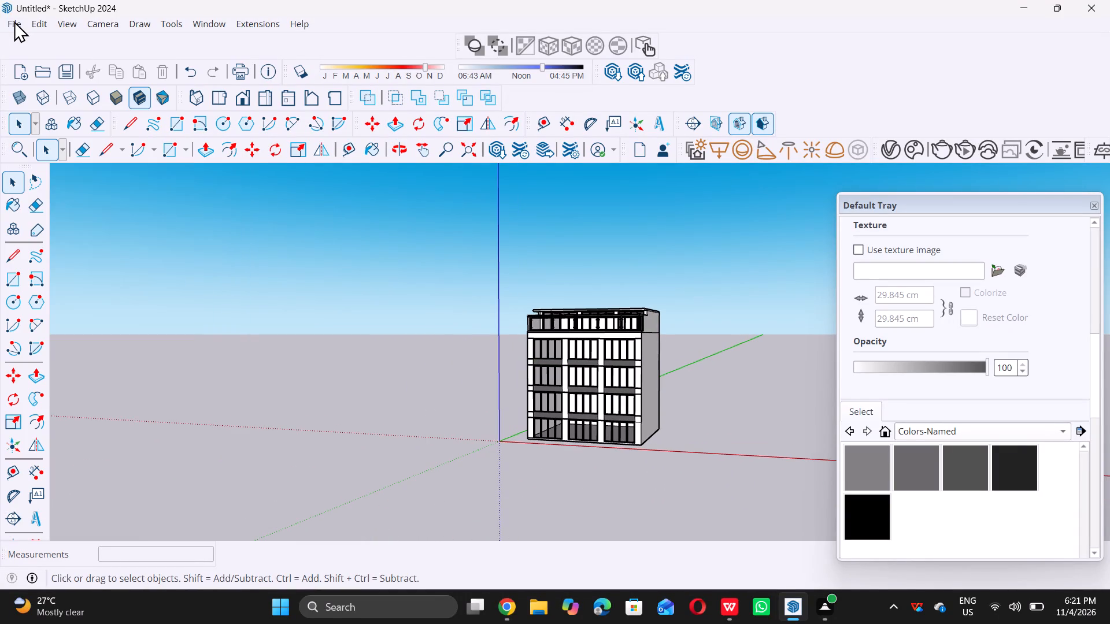
pyautogui.click(12, 24)
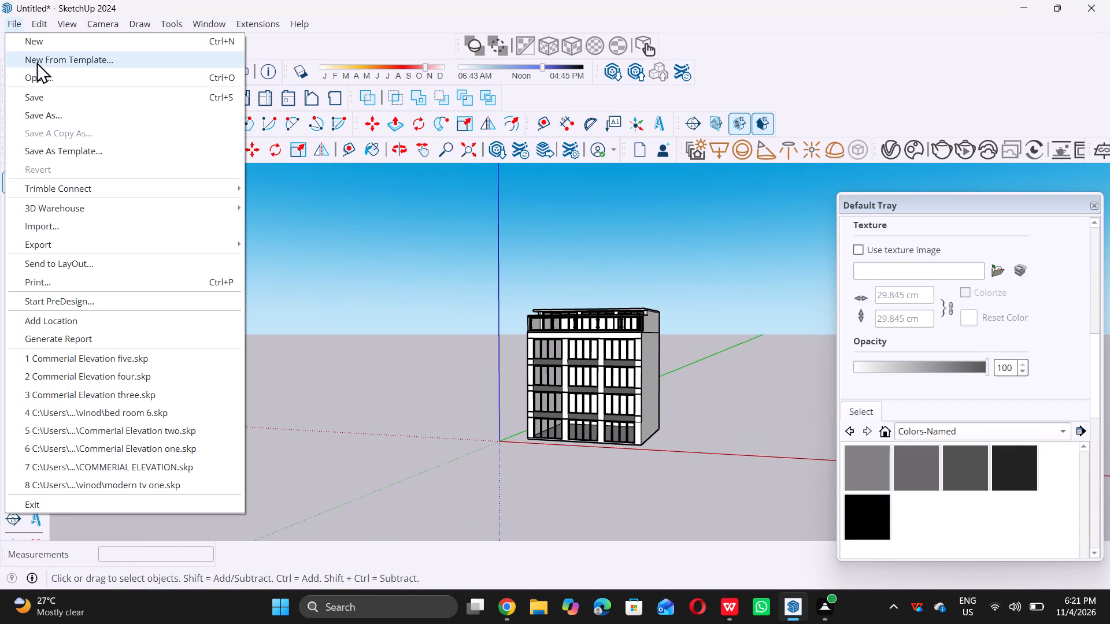
pyautogui.click(69, 119)
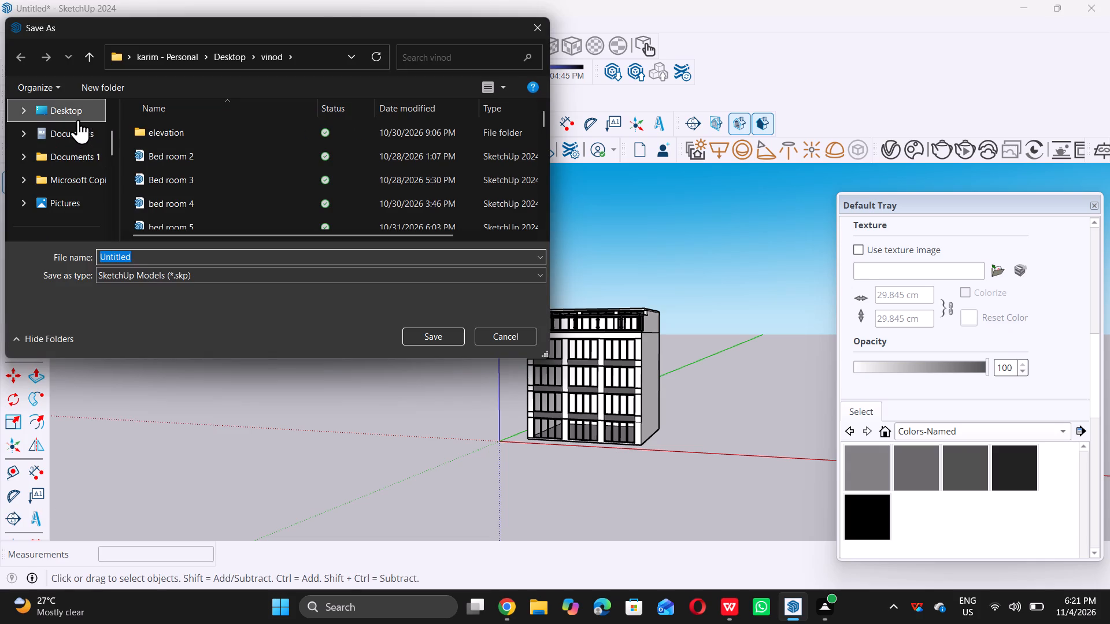
pyautogui.doubleClick(78, 117)
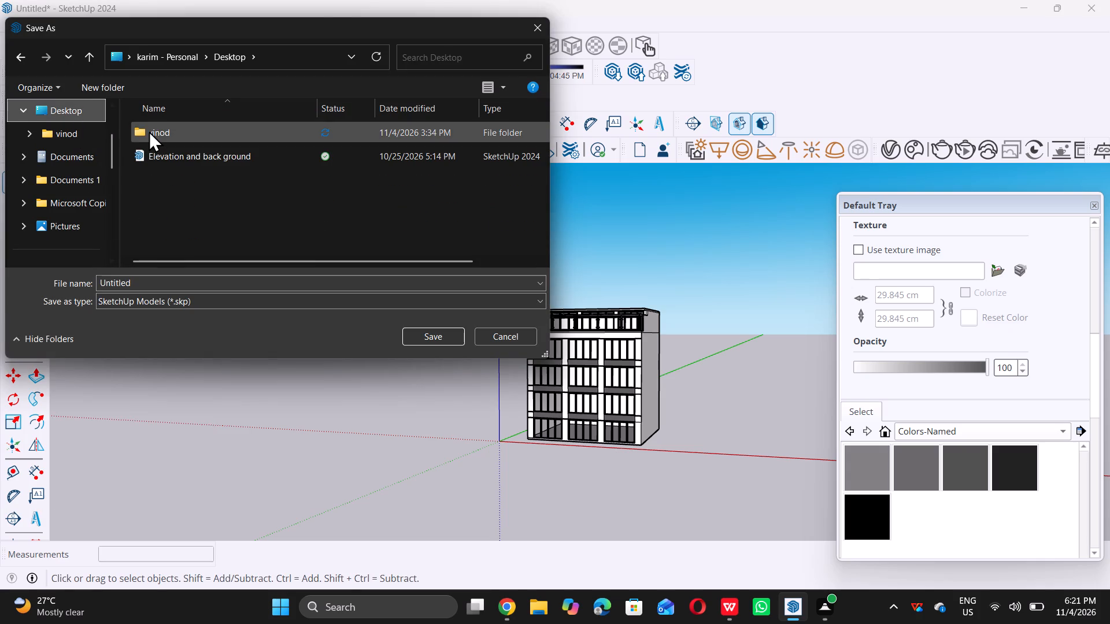
pyautogui.doubleClick(149, 131)
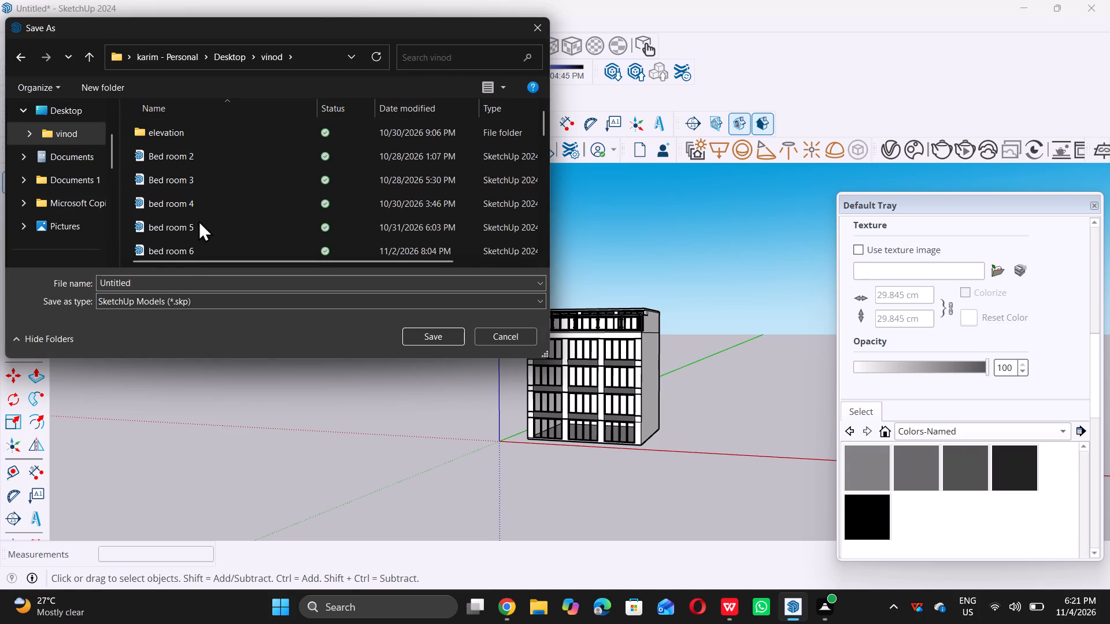
pyautogui.tripleClick(177, 283)
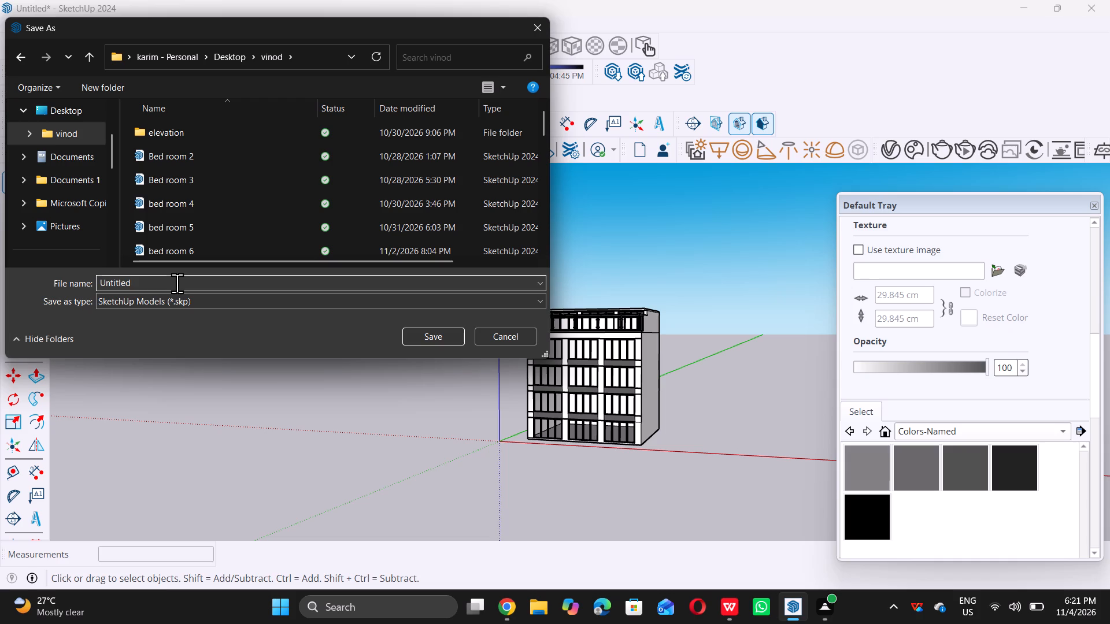
pyautogui.press('BackSpace')
pyautogui.press('BackSpace')
pyautogui.press('BackSpace')
pyautogui.press('BackSpace')
pyautogui.press('BackSpace')
pyautogui.press('BackSpace')
pyautogui.press('BackSpace')
pyautogui.press('BackSpace')
pyautogui.press('BackSpace')
pyautogui.press('BackSpace')
pyautogui.press('BackSpace')
pyautogui.press('BackSpace')
pyautogui.press('BackSpace')
pyautogui.press('BackSpace')
pyautogui.press('BackSpace')
pyautogui.press('BackSpace')
pyautogui.press('BackSpace')
pyautogui.press('BackSpace')
pyautogui.press('BackSpace')
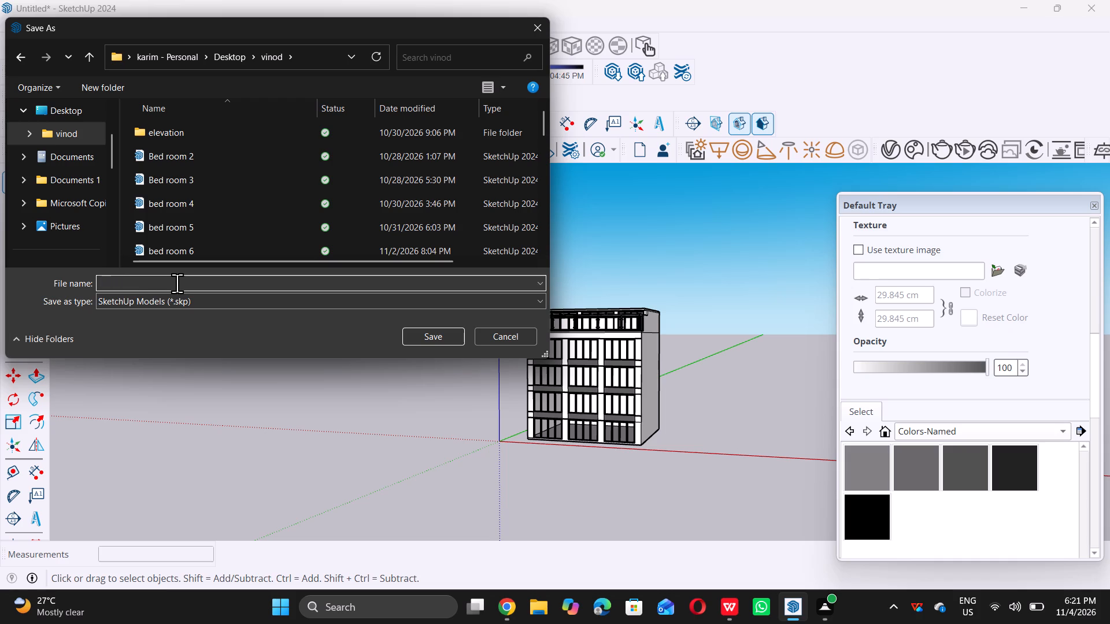
pyautogui.press('c')
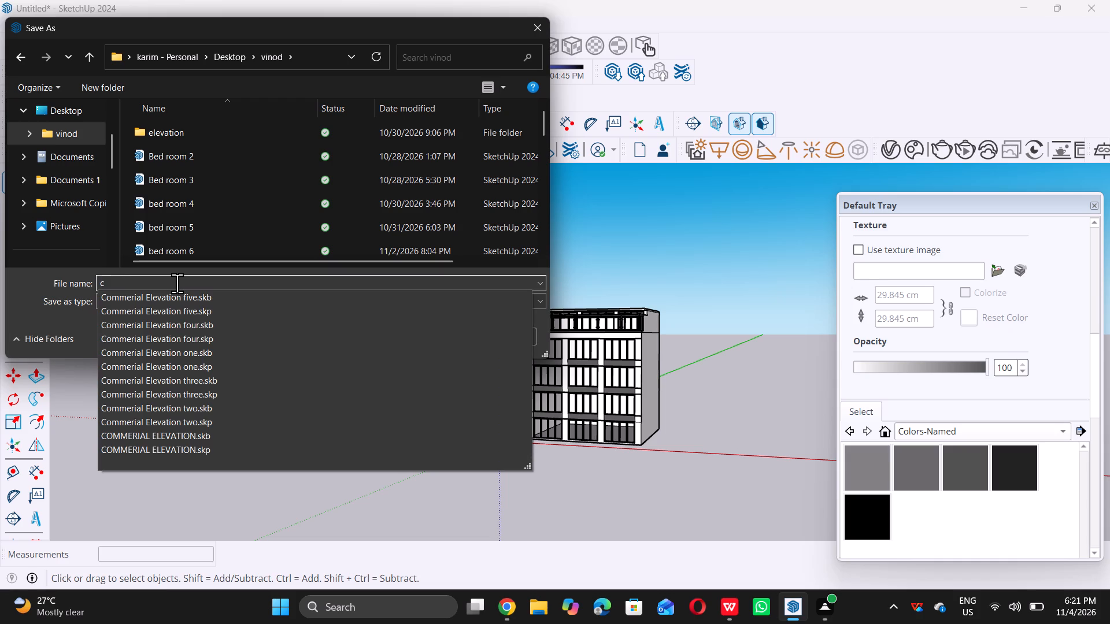
pyautogui.doubleClick(172, 300)
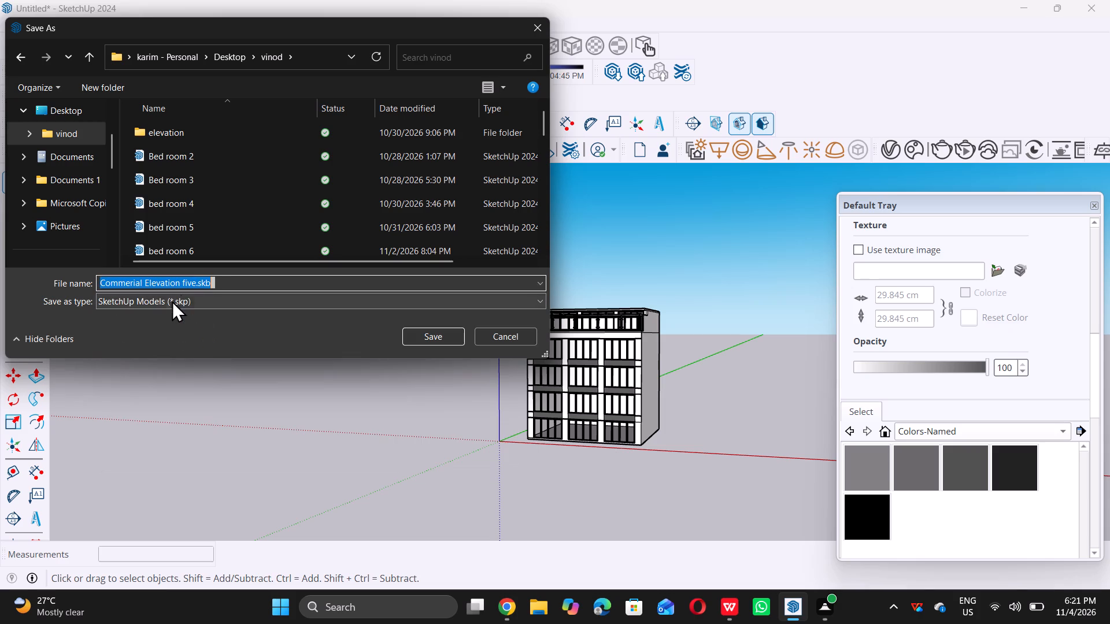
pyautogui.click(220, 275)
pyautogui.doubleClick(220, 275)
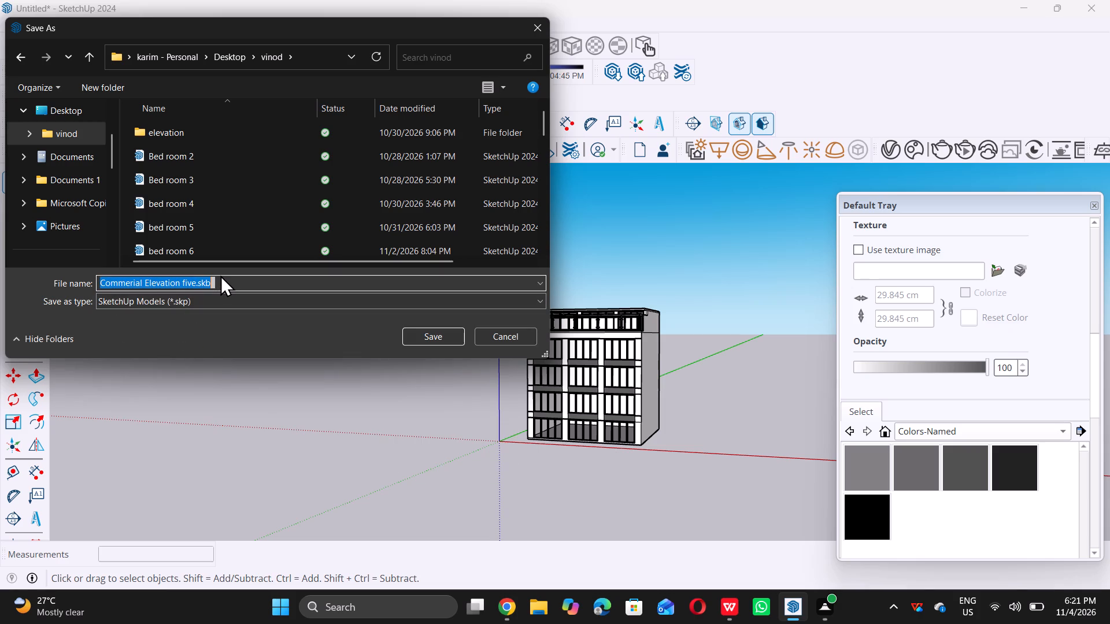
pyautogui.doubleClick(220, 275)
pyautogui.tripleClick(206, 277)
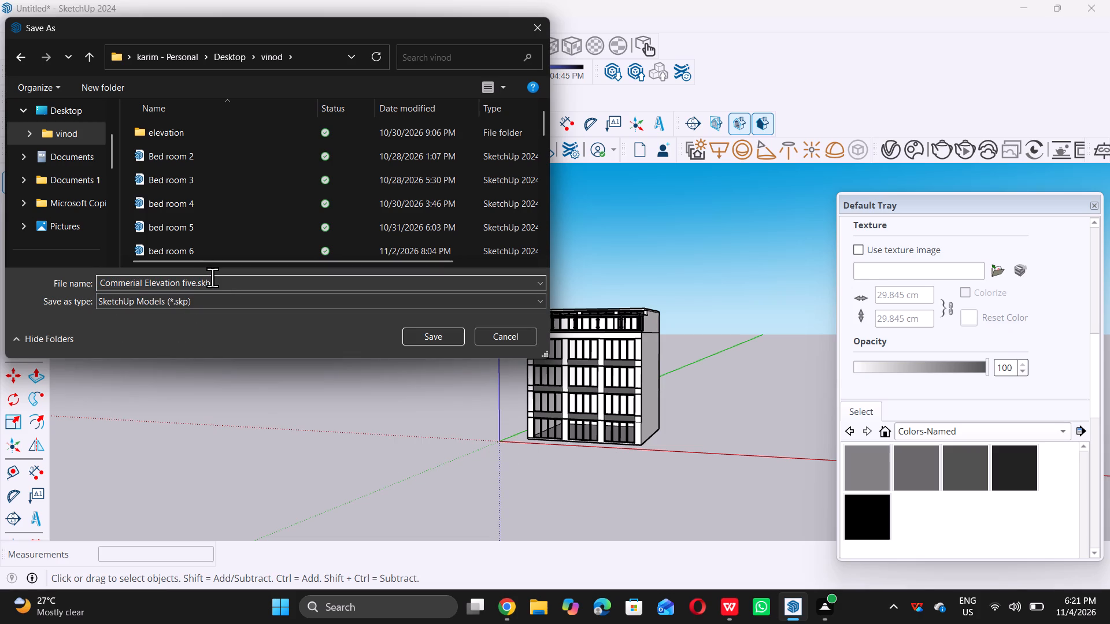
pyautogui.doubleClick(212, 277)
pyautogui.press('BackSpace')
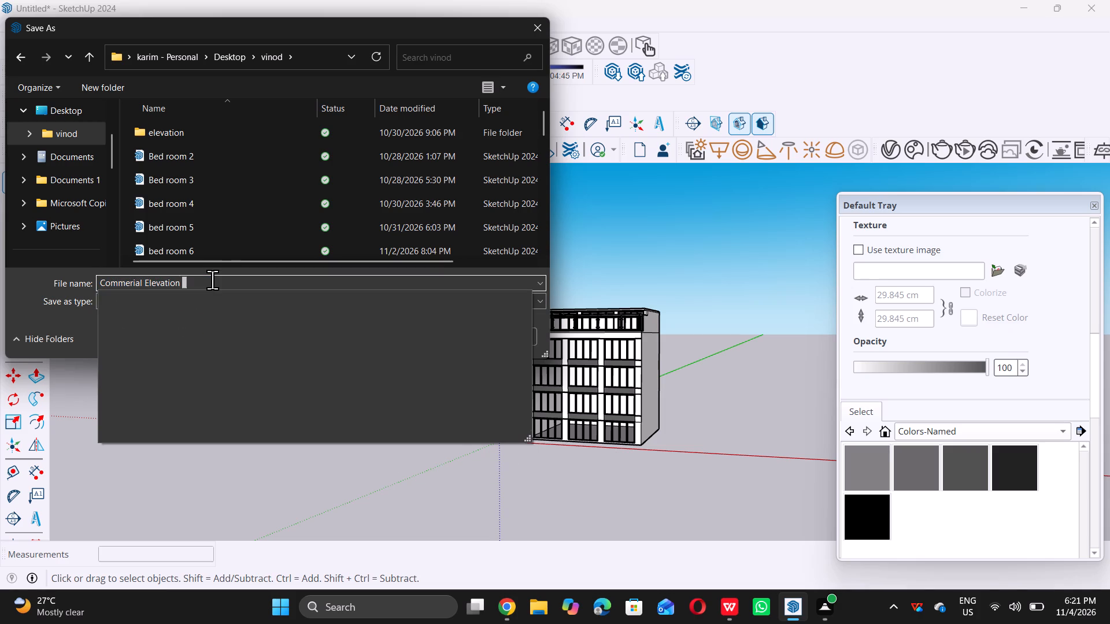
pyautogui.press('s')
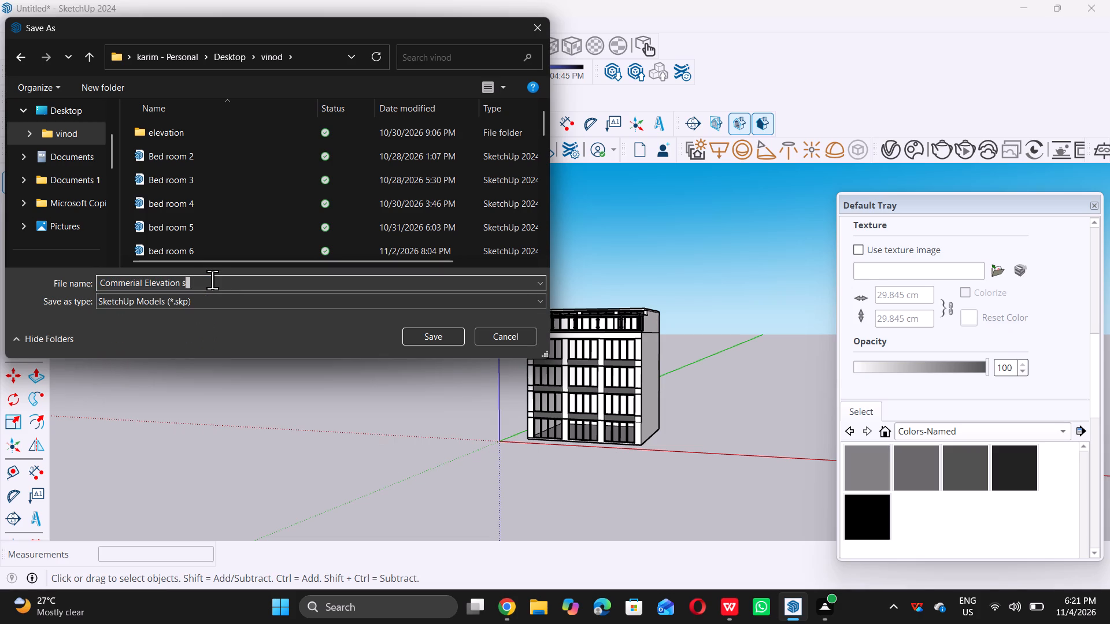
pyautogui.write('ix')
pyautogui.tripleClick(429, 336)
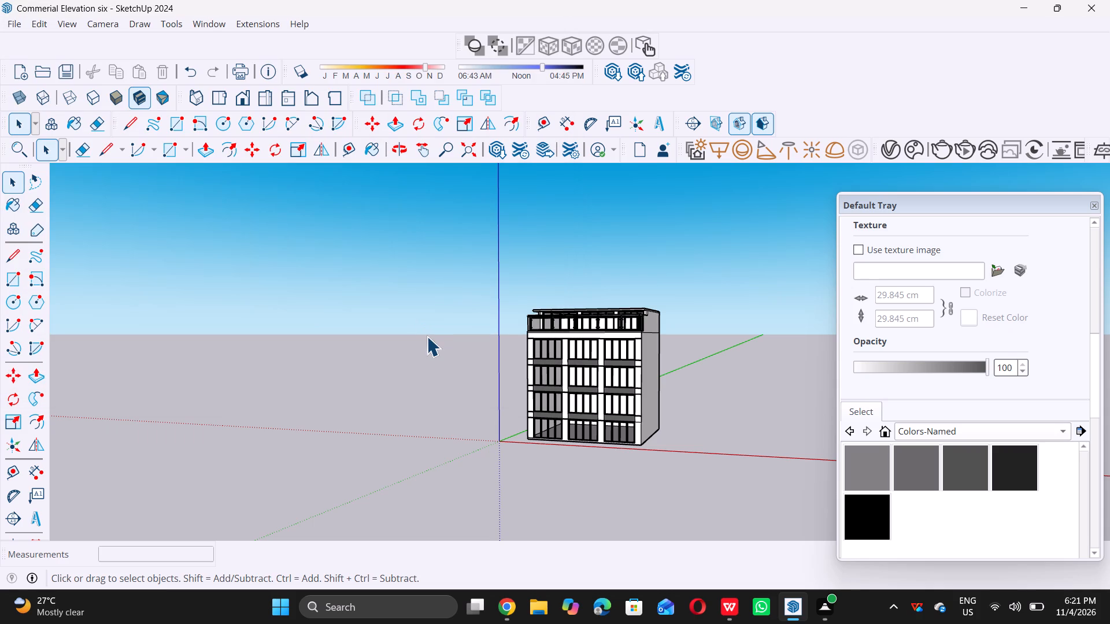
# Examine the building's front facade up close, including its pillars, window bays and terrace railing.
pyautogui.scroll(-5, 426, 336)
pyautogui.scroll(-4, 375, 324)
pyautogui.moveTo(397, 388); pyautogui.dragTo(491, 366, button='middle')
pyautogui.middleClick(491, 366)
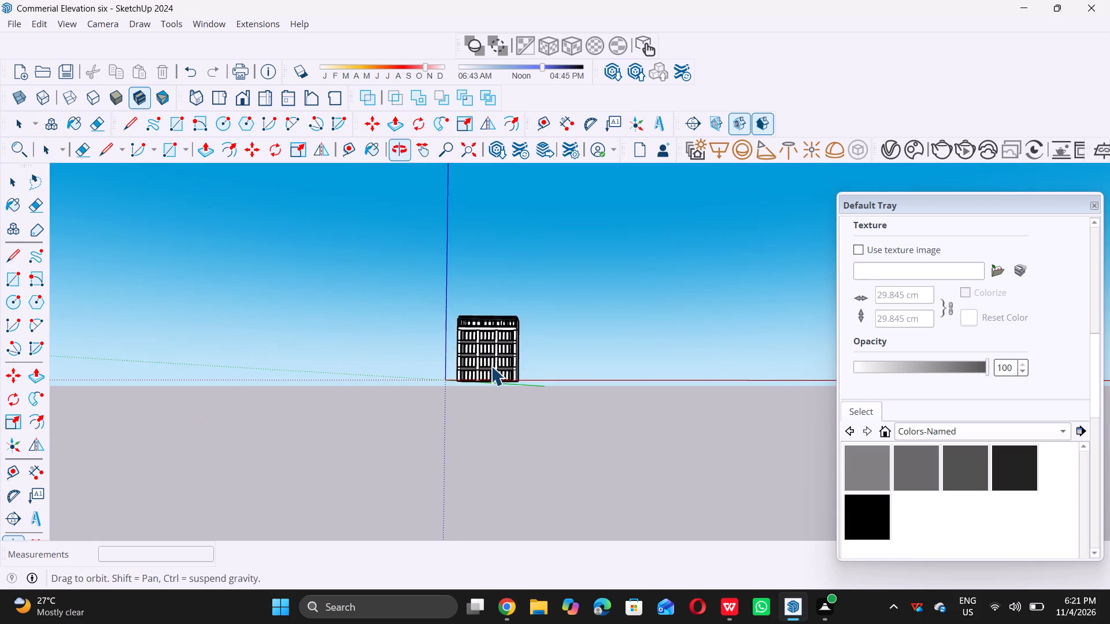
pyautogui.scroll(6, 563, 337)
pyautogui.scroll(6, 471, 344)
pyautogui.scroll(3, 395, 359)
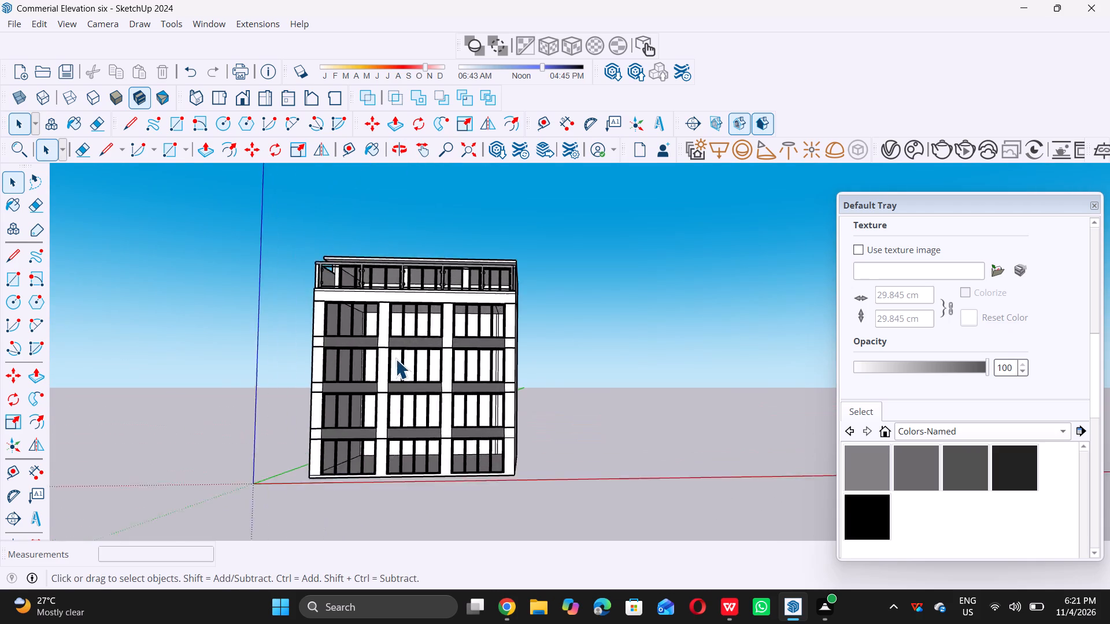
pyautogui.scroll(2, 395, 359)
pyautogui.scroll(-3, 1016, 451)
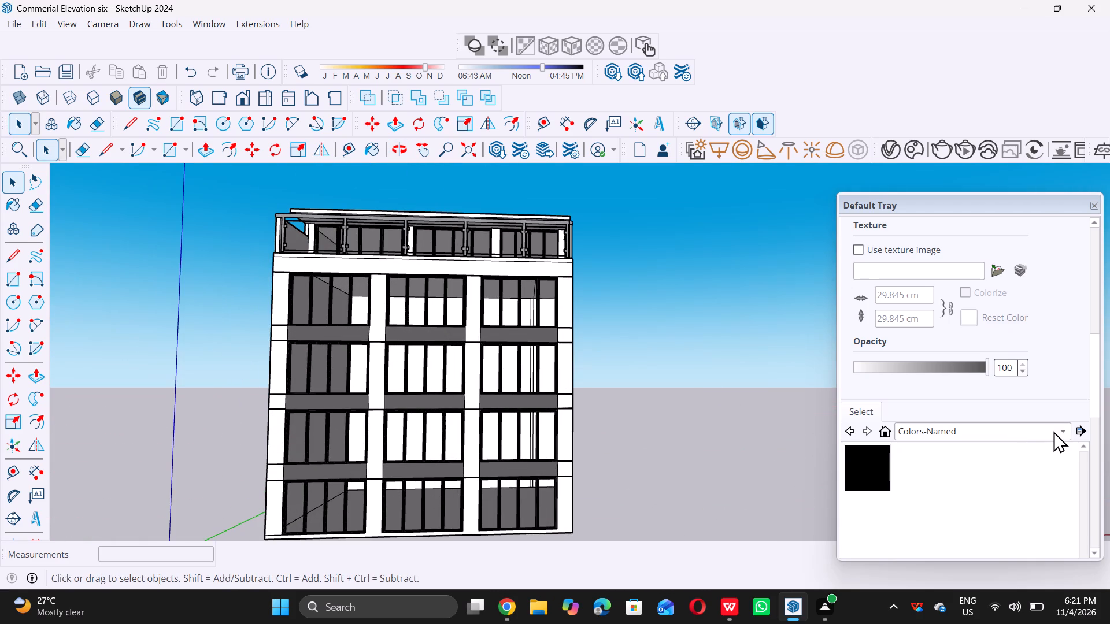
# Browse the Metal and Roofing material collections for a facade finish.
pyautogui.tripleClick(1061, 432)
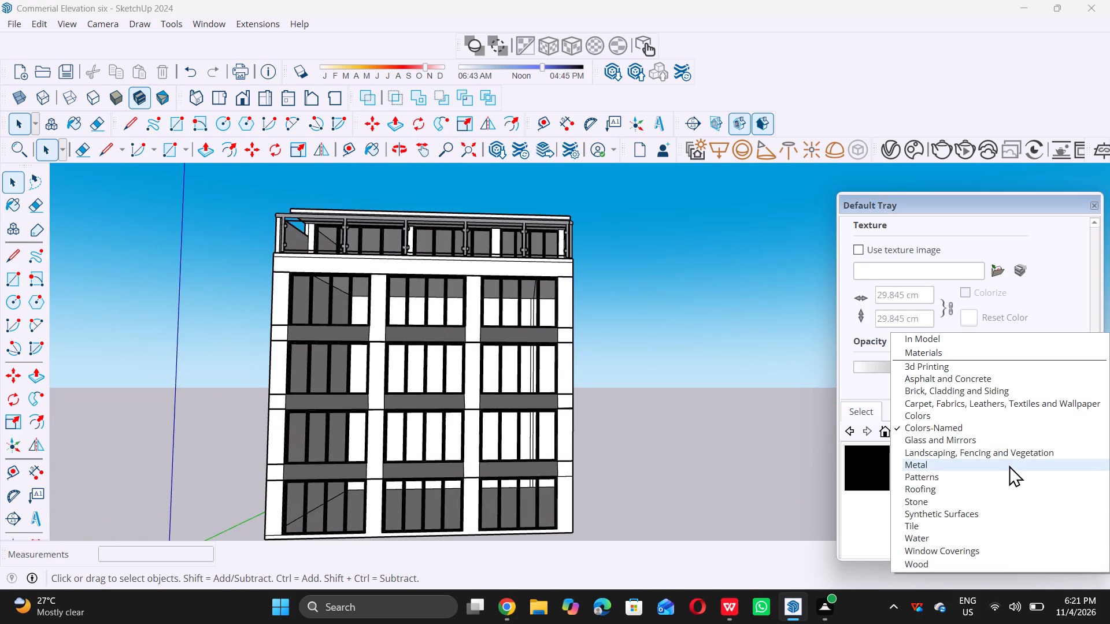
pyautogui.click(1004, 470)
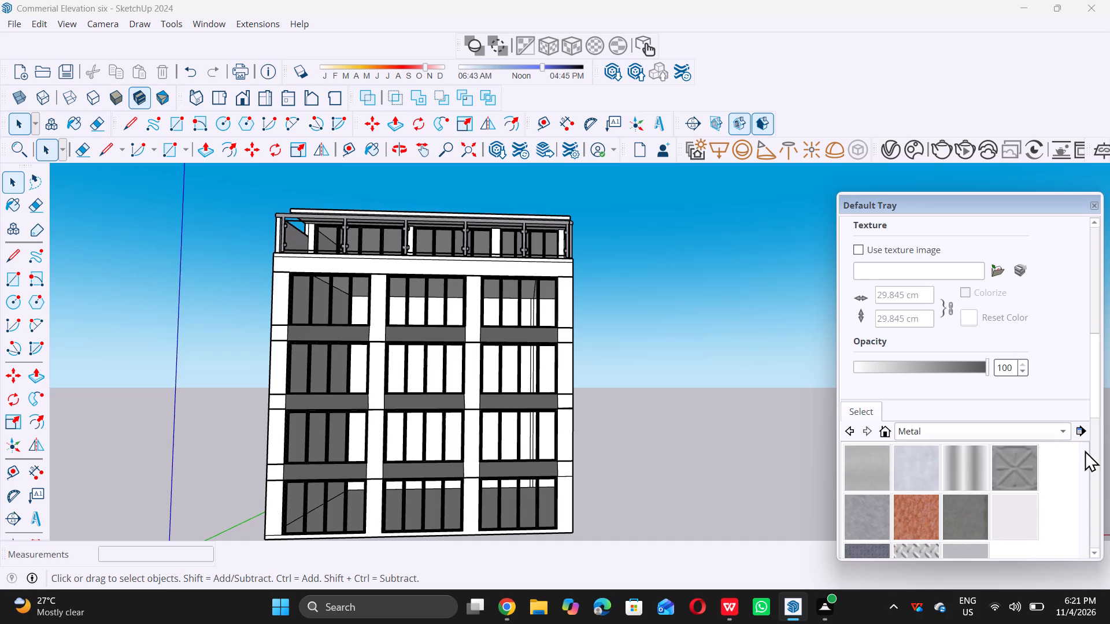
pyautogui.scroll(-5, 996, 485)
pyautogui.scroll(7, 995, 486)
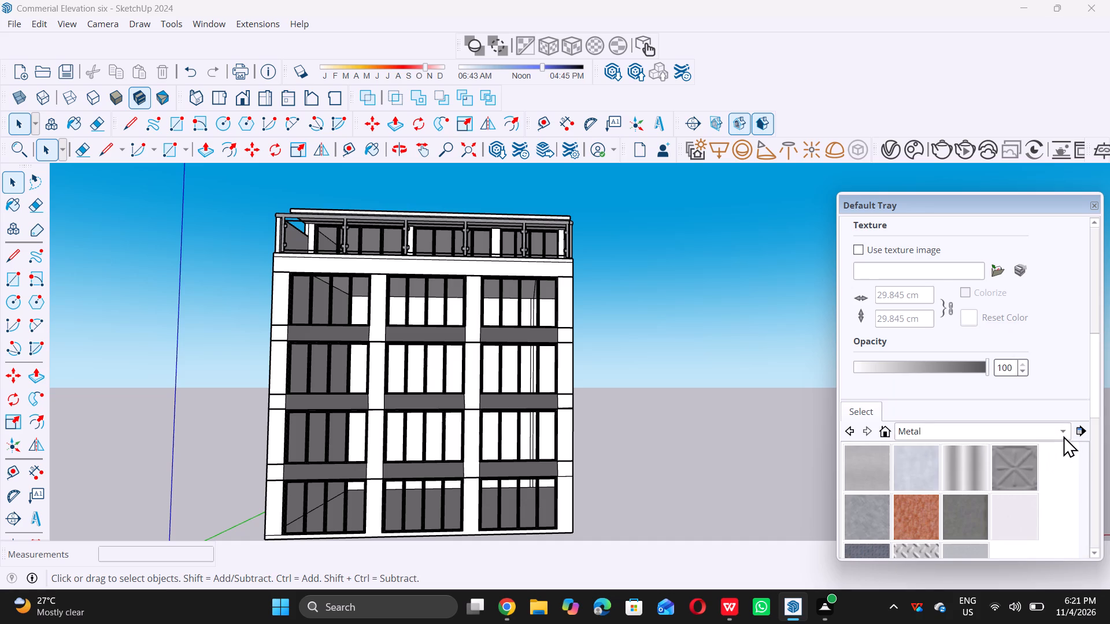
pyautogui.click(1063, 436)
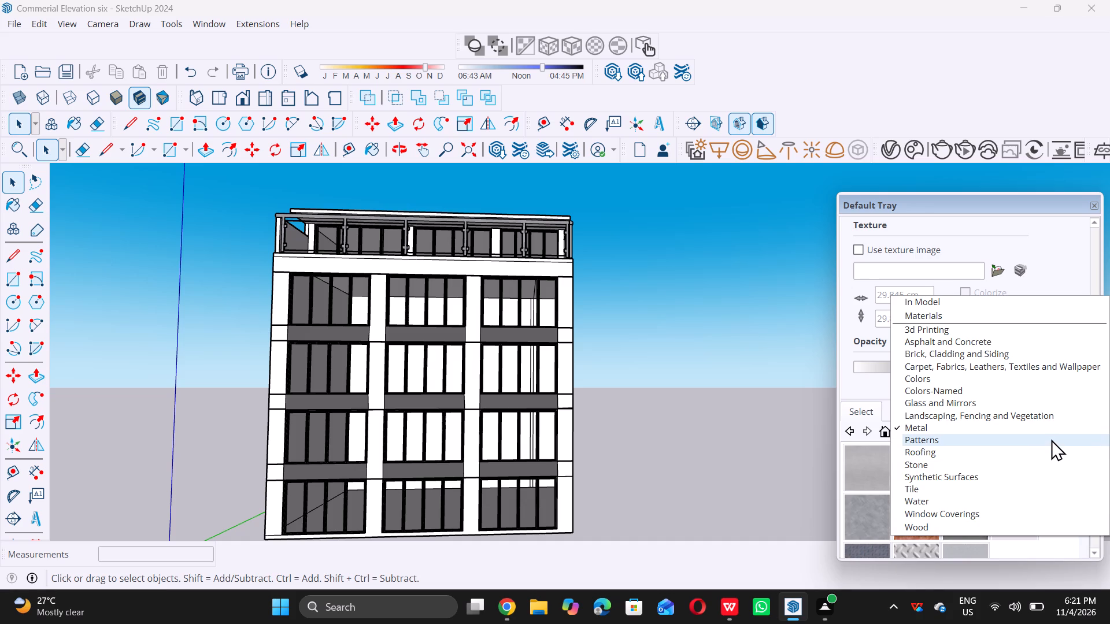
pyautogui.tripleClick(1048, 450)
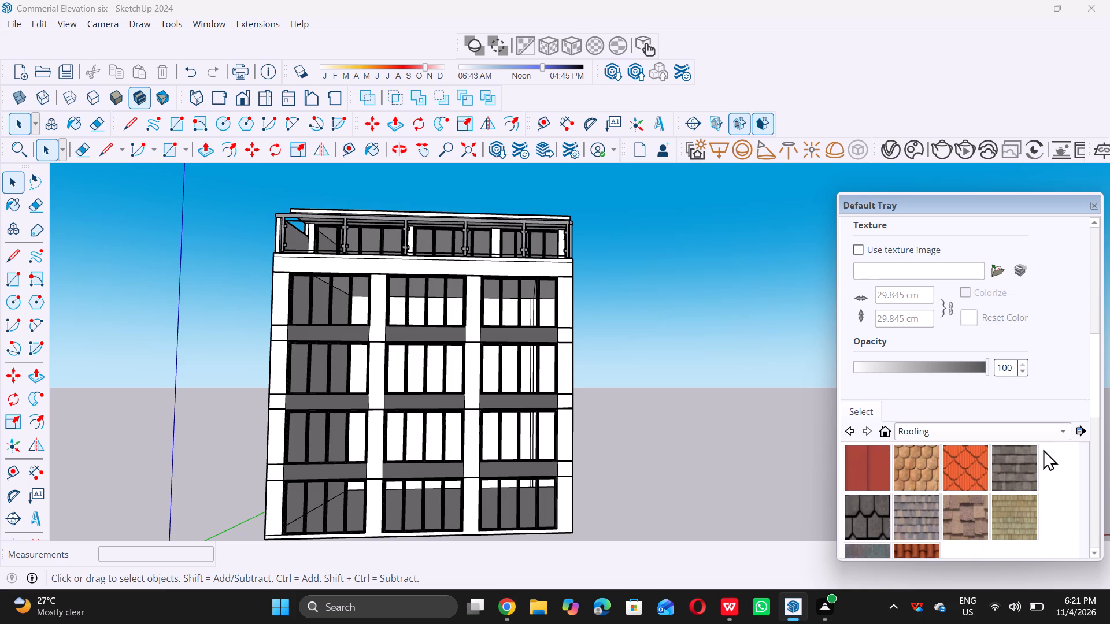
# Paint the upper two storeys of the pillar between the middle and right window bays with Formica Beige from Synthetic Surfaces.
pyautogui.tripleClick(1063, 434)
pyautogui.click(1050, 450)
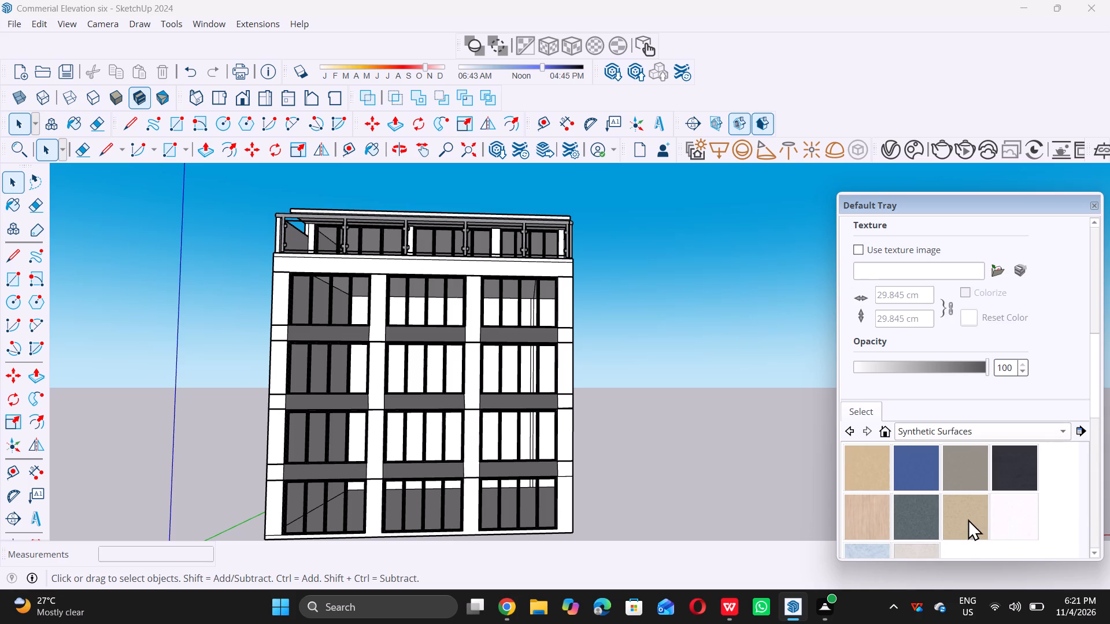
pyautogui.click(877, 465)
pyautogui.scroll(3, 482, 318)
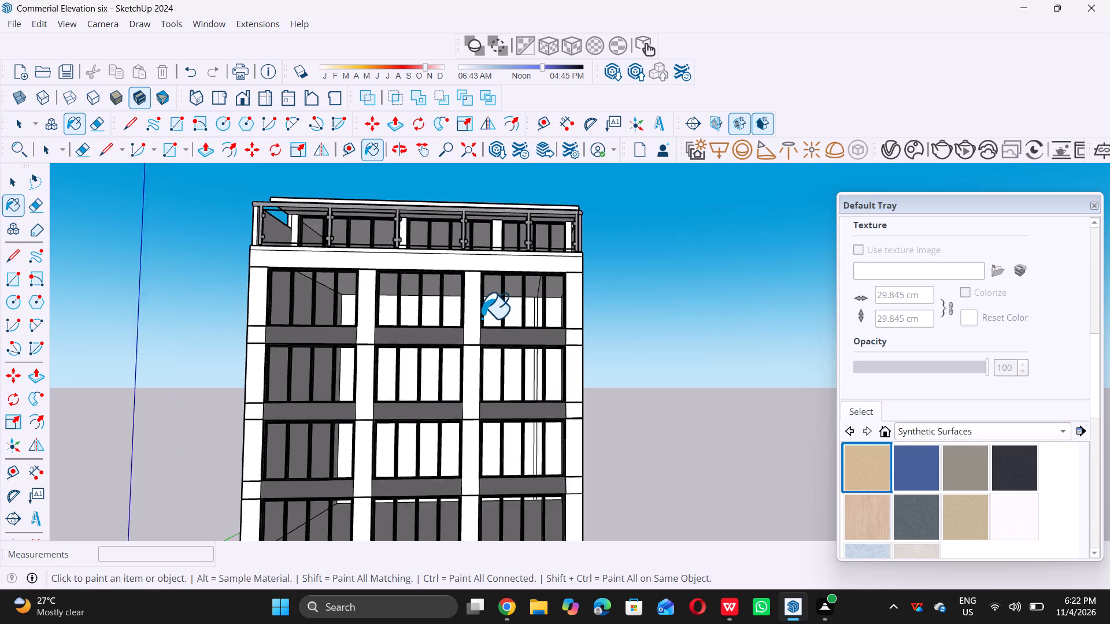
pyautogui.scroll(2, 482, 318)
pyautogui.click(472, 310)
pyautogui.scroll(4, 460, 379)
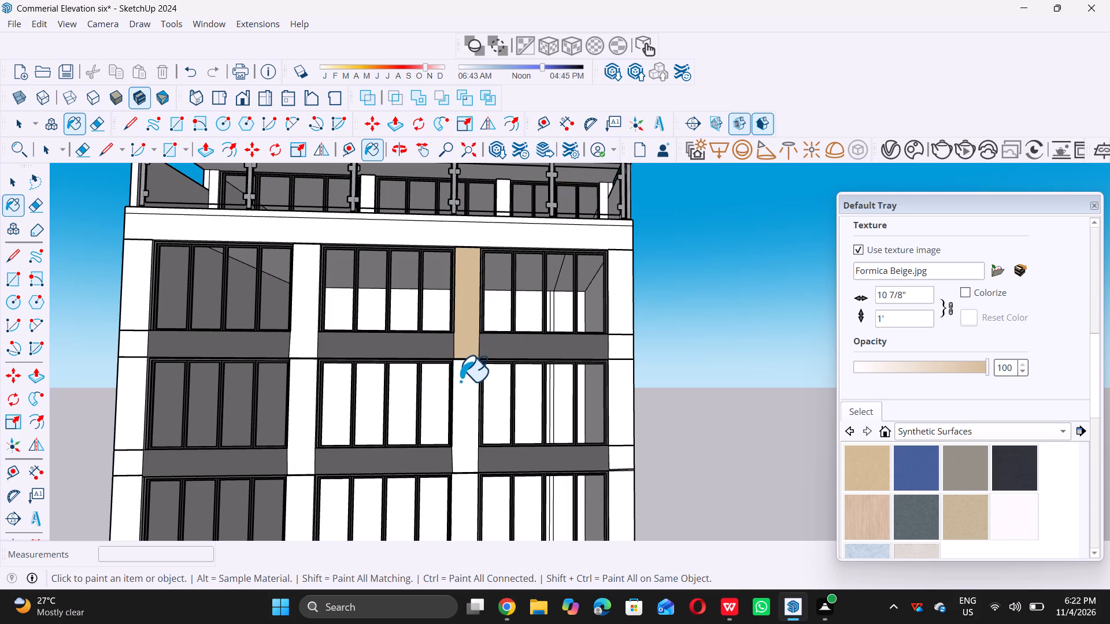
pyautogui.doubleClick(468, 384)
# Paint the upper two storeys of the facade's right-end pillar, including the floor-level pieces, with Formica Beige.
pyautogui.click(695, 389)
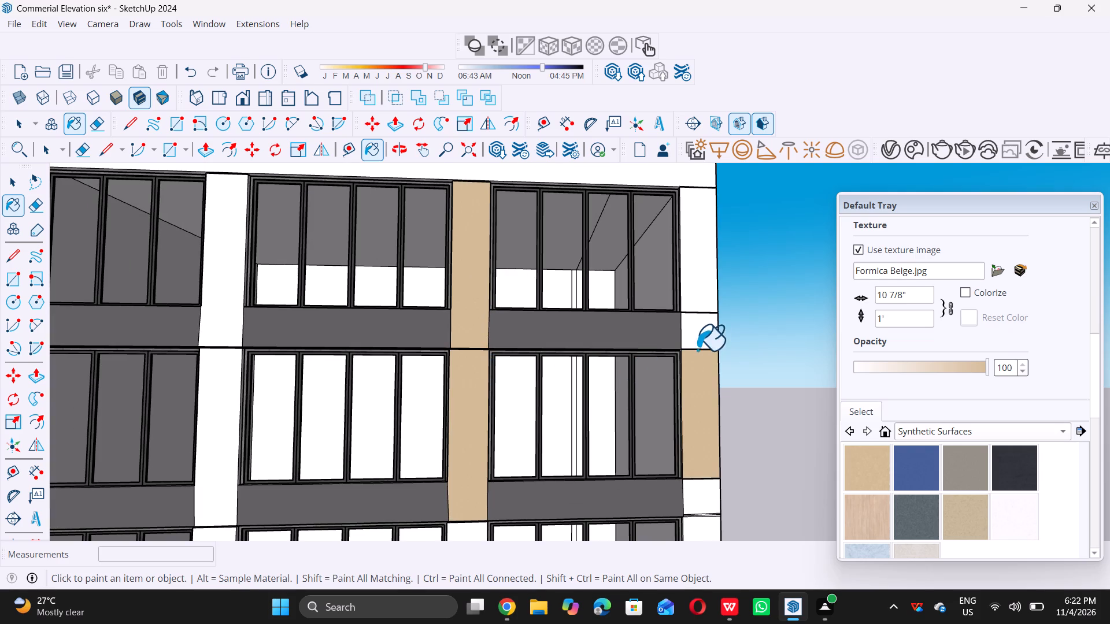
pyautogui.click(702, 328)
pyautogui.click(702, 258)
pyautogui.scroll(-4, 605, 331)
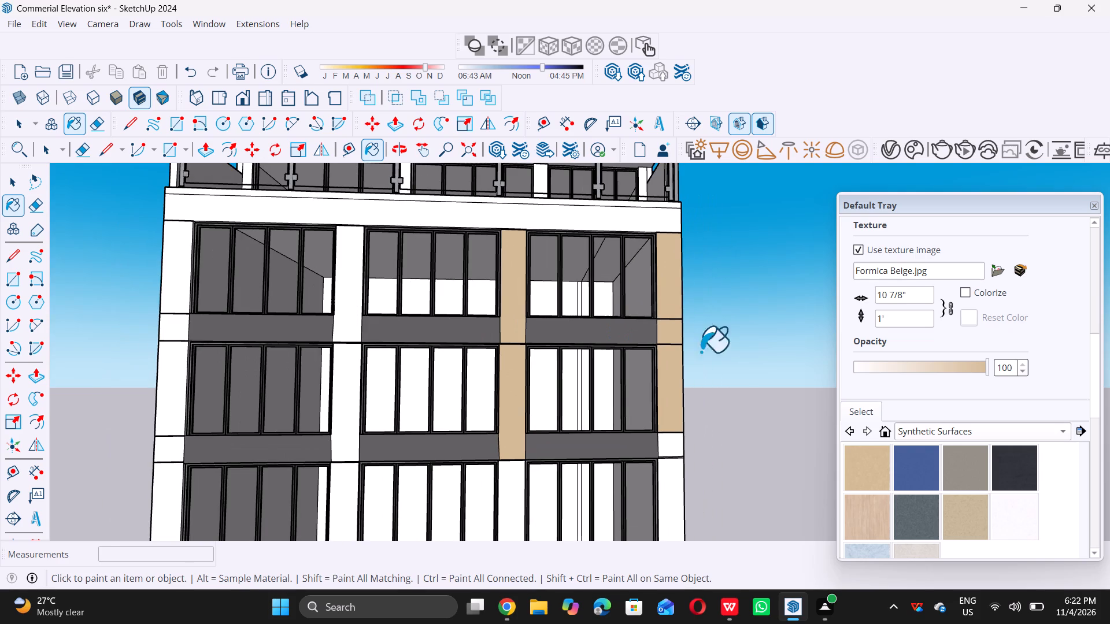
pyautogui.click(678, 445)
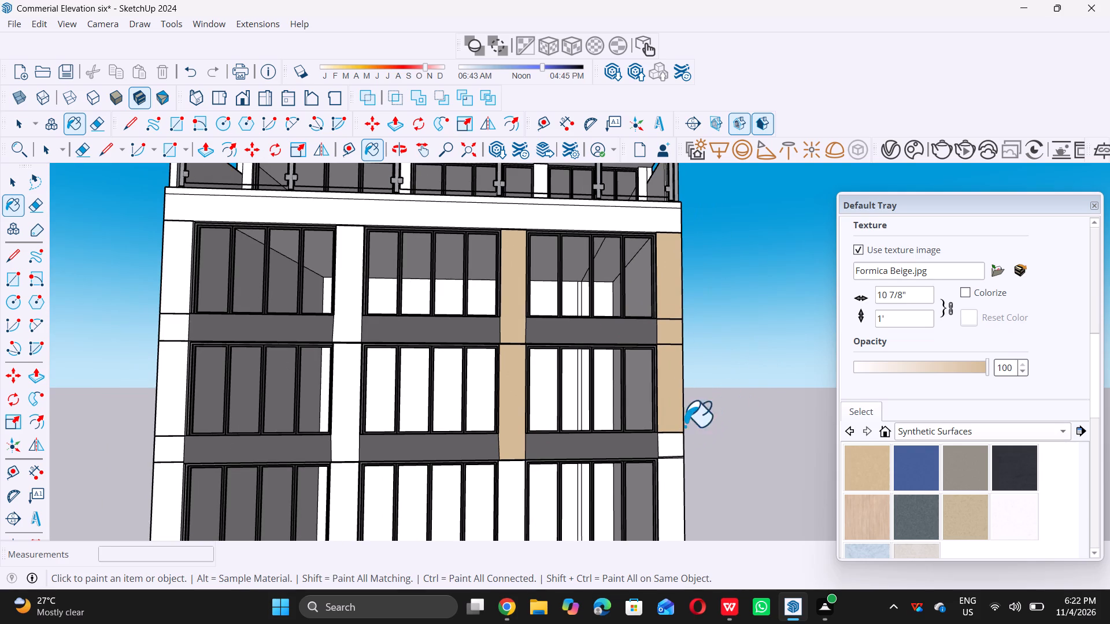
# Paint the horizontal band between the top-floor windows and the terrace railing with Formica Beige.
pyautogui.click(593, 208)
# Paint the upper two storeys of the facade's left-end pillar and the pillar between the left and middle window bays with Formica Beige.
pyautogui.scroll(-4, 603, 211)
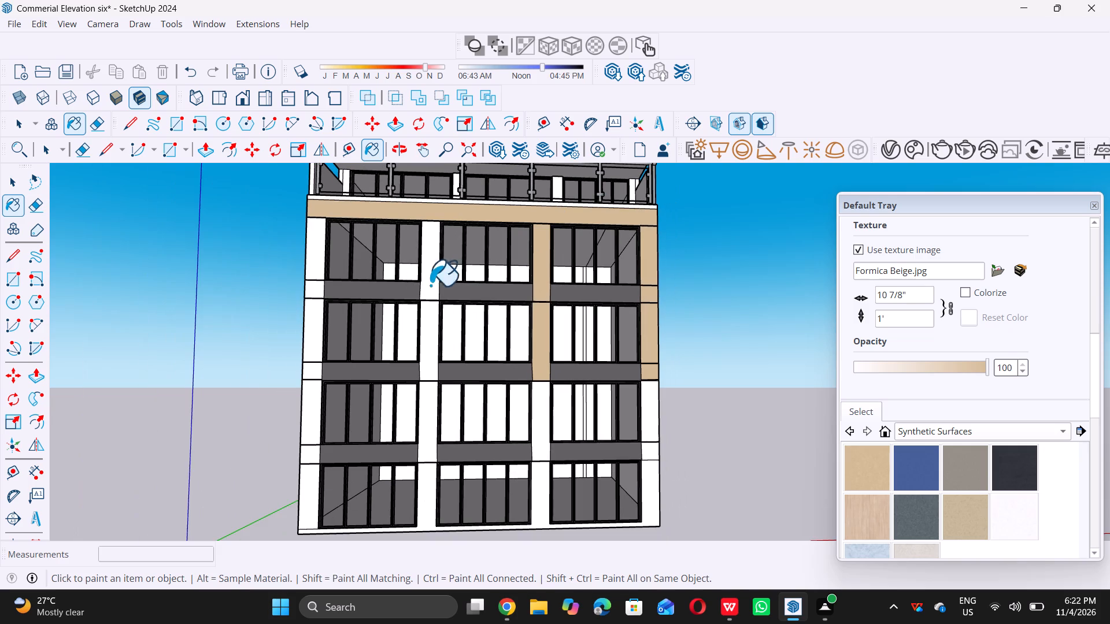
pyautogui.click(319, 254)
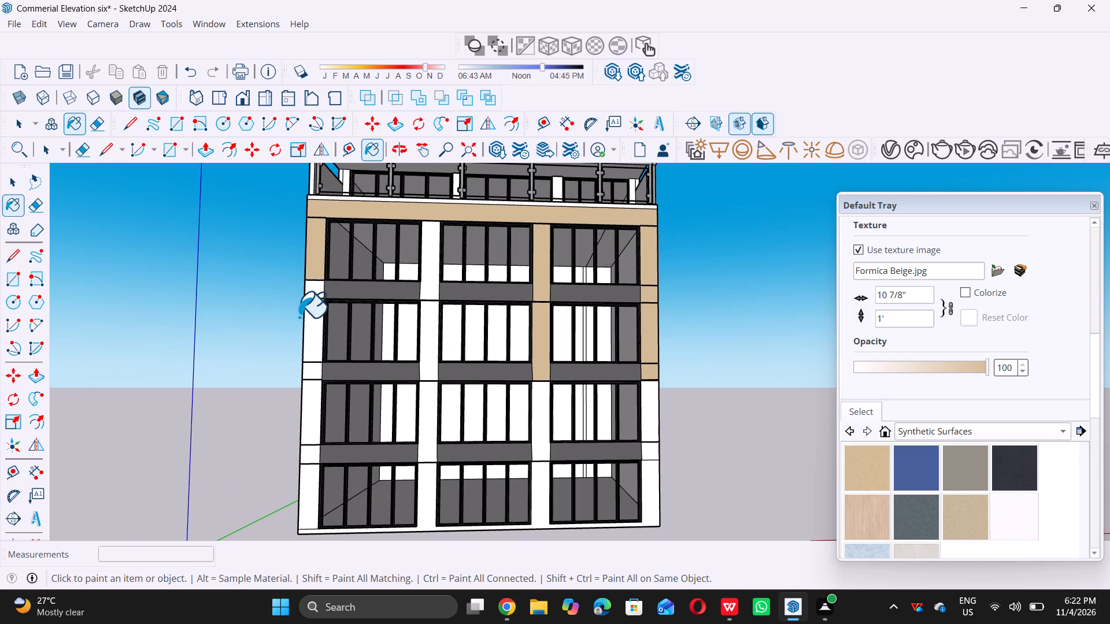
pyautogui.click(314, 327)
pyautogui.click(318, 292)
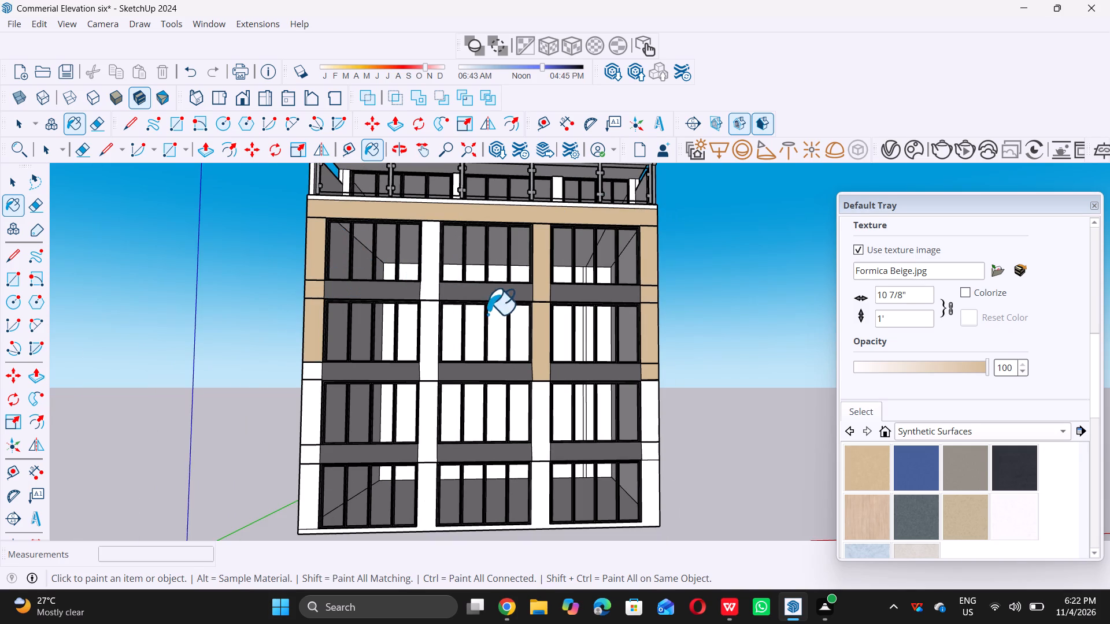
pyautogui.doubleClick(434, 260)
pyautogui.click(432, 328)
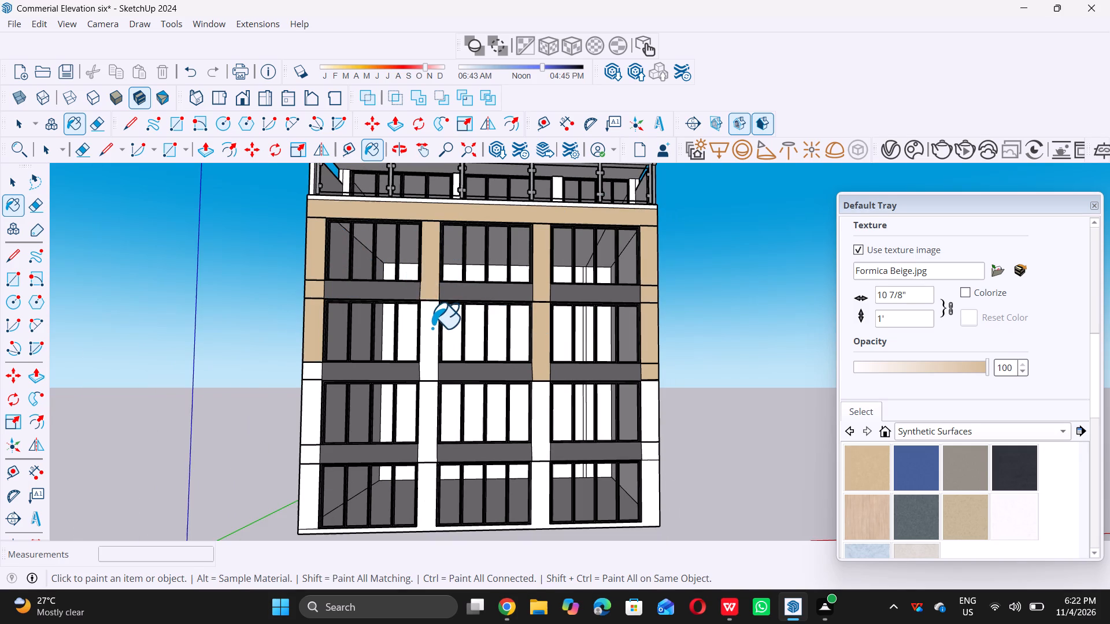
# Paint the lower two storeys of the facade's left-end pillar, including the floor-level pieces, with Formica Beige.
pyautogui.scroll(-4, 388, 300)
pyautogui.scroll(-4, 359, 205)
pyautogui.scroll(6, 319, 323)
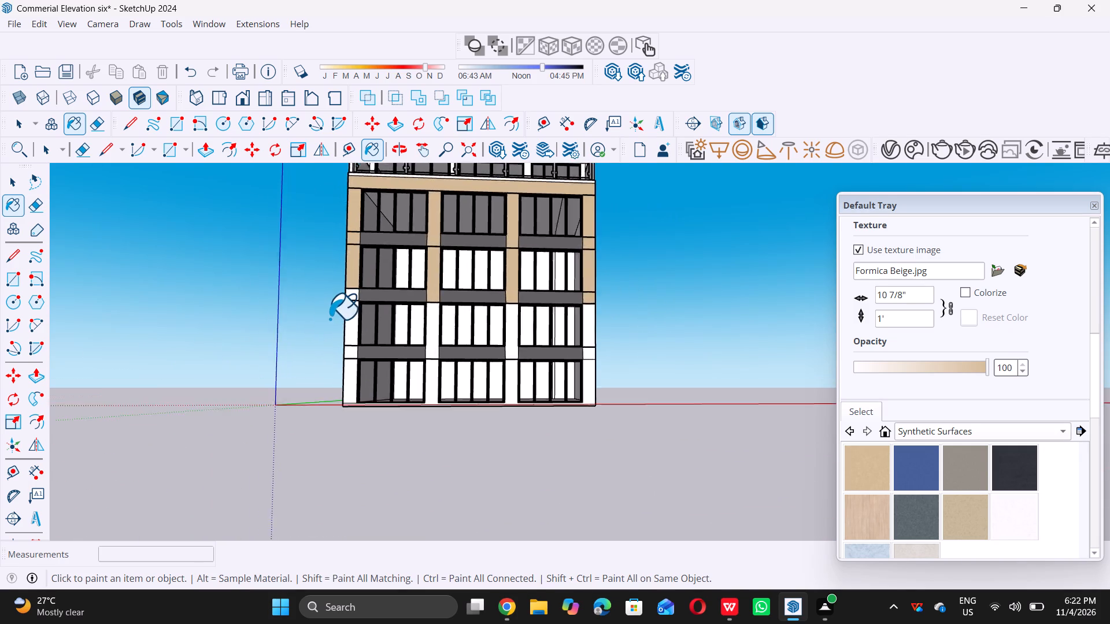
pyautogui.click(359, 314)
pyautogui.click(361, 293)
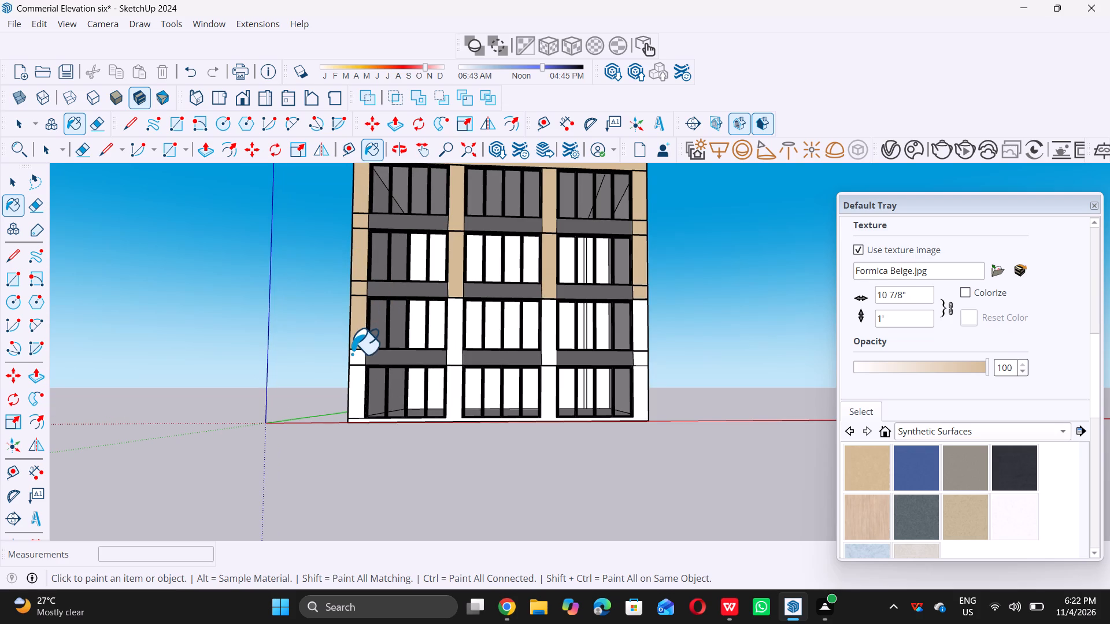
pyautogui.doubleClick(356, 381)
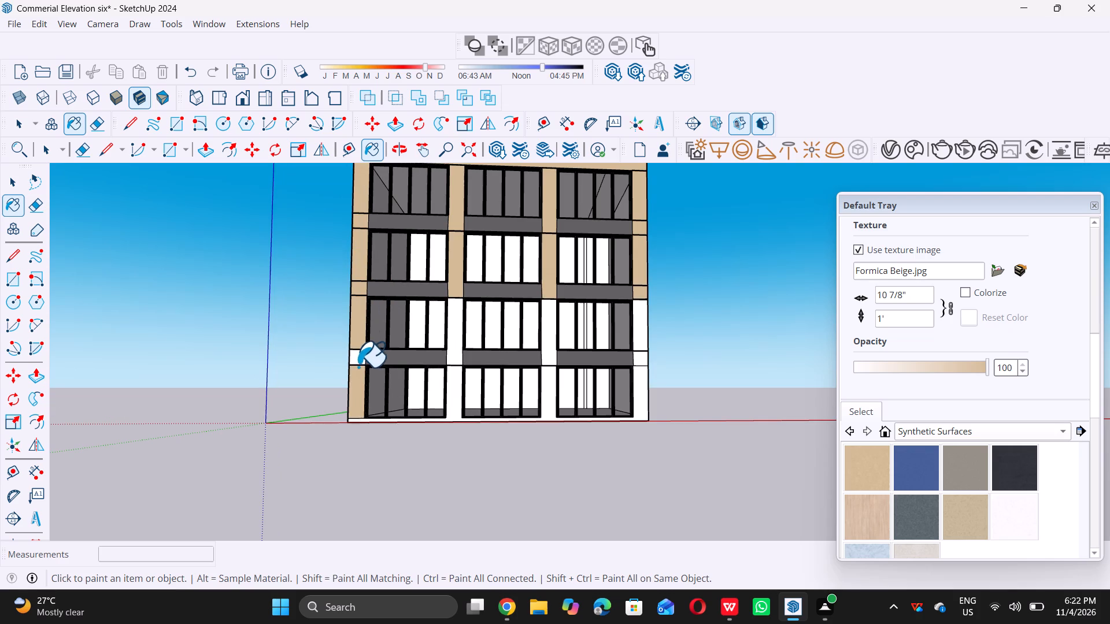
pyautogui.click(354, 362)
# Paint the lower two storeys of both intermediate pillars and the right-end pillar with Formica Beige.
pyautogui.click(456, 358)
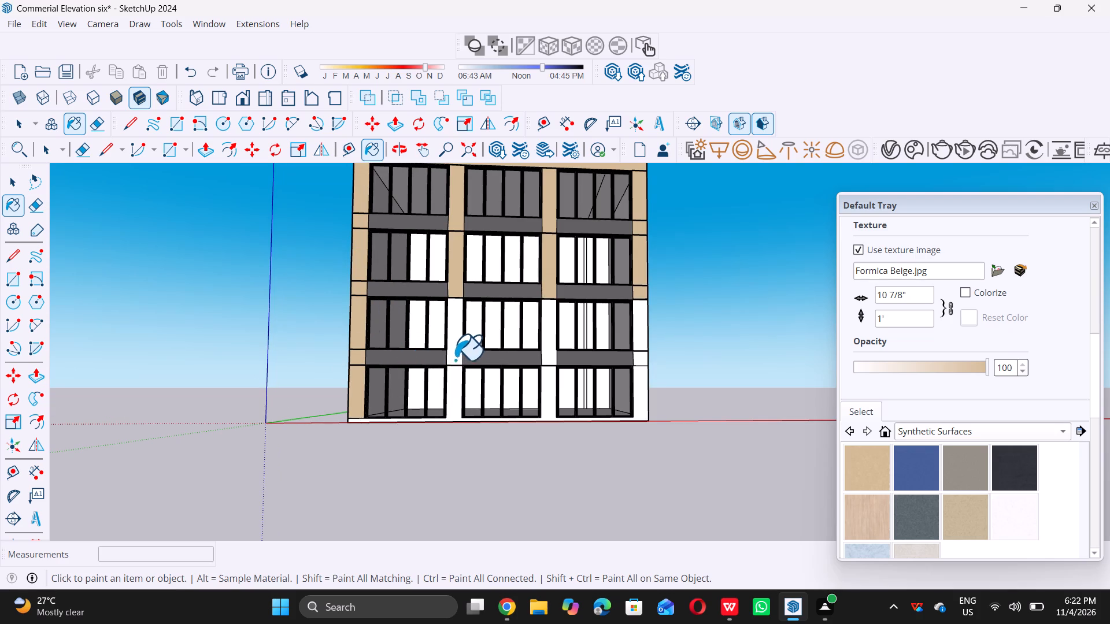
pyautogui.click(454, 385)
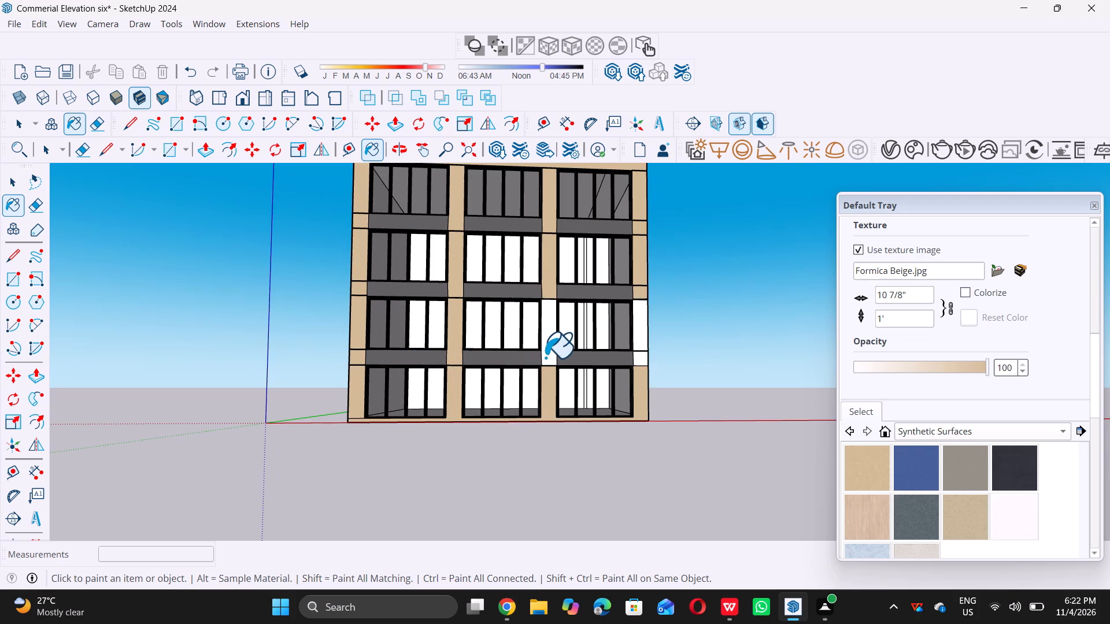
pyautogui.doubleClick(546, 350)
pyautogui.click(641, 327)
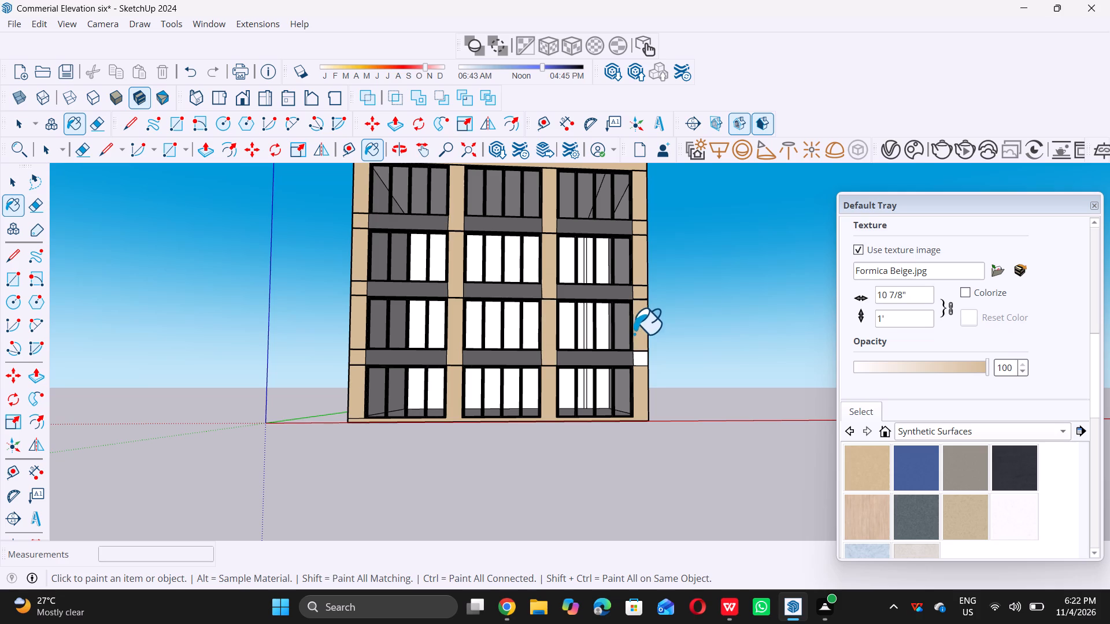
pyautogui.click(641, 356)
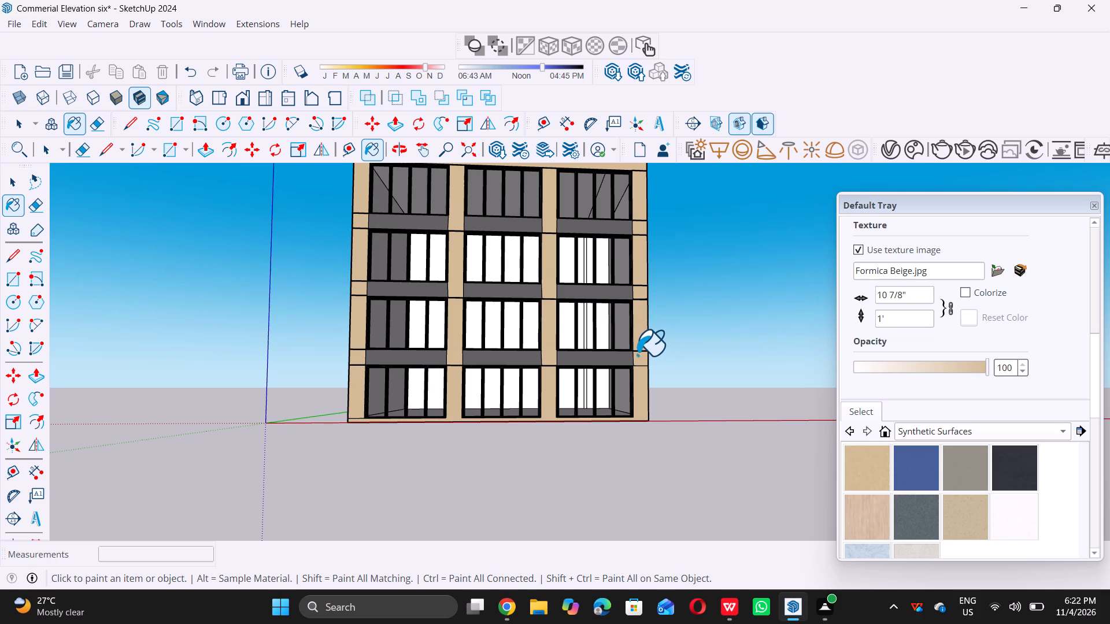
# Paint the left-end and two intermediate wall pillars behind the terrace railing with Formica Beige.
pyautogui.scroll(-7, 473, 403)
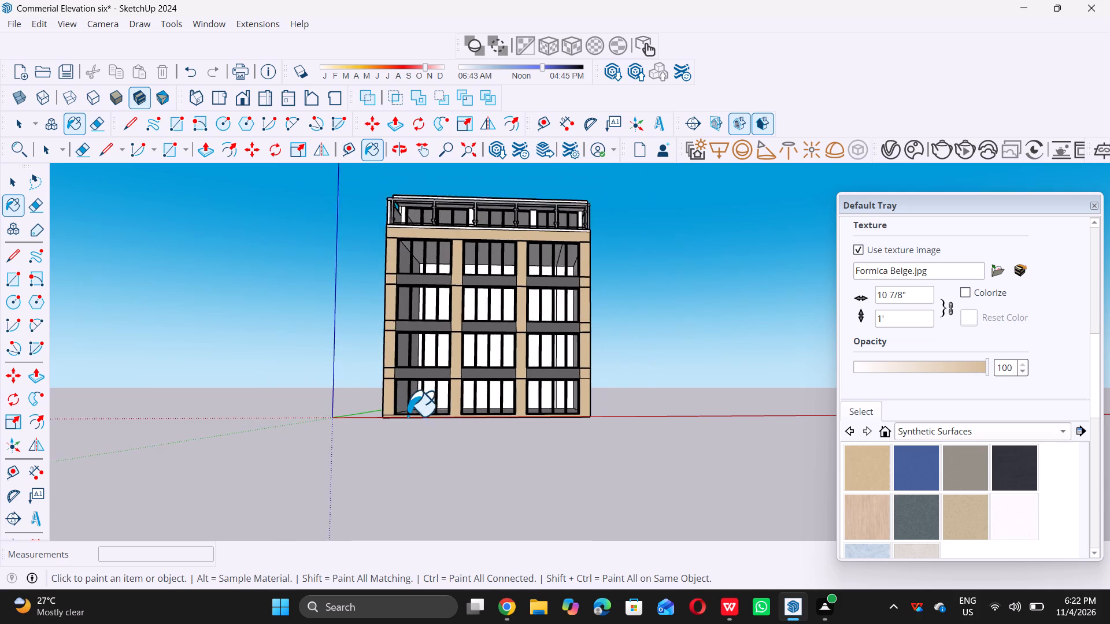
pyautogui.moveTo(511, 257); pyautogui.dragTo(368, 398, button='middle')
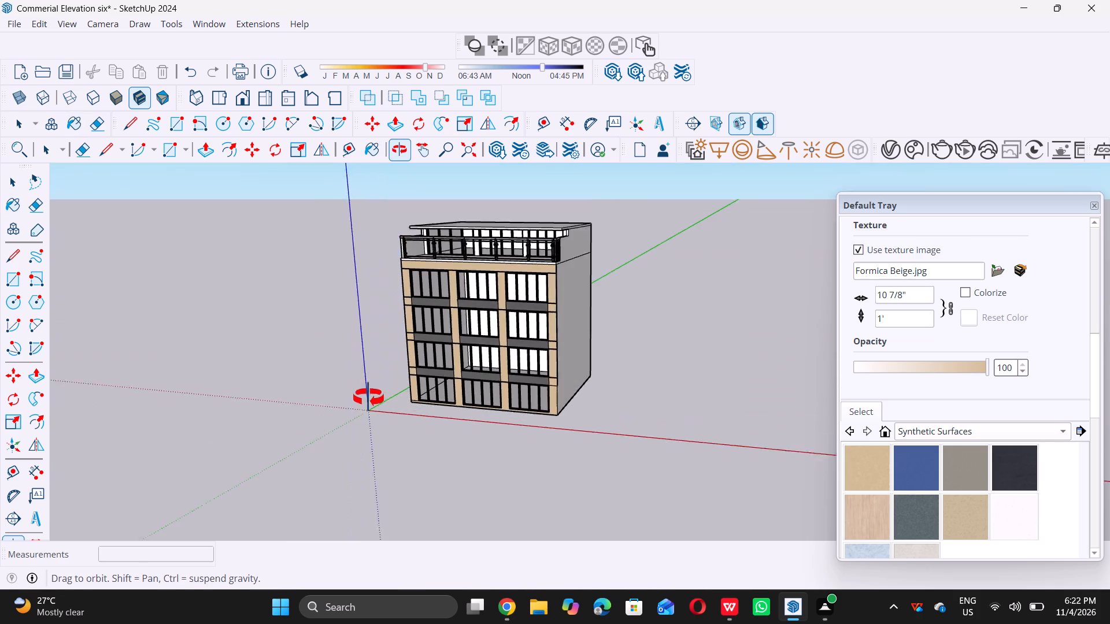
pyautogui.moveTo(368, 398); pyautogui.dragTo(367, 399, button='middle')
pyautogui.scroll(16, 542, 221)
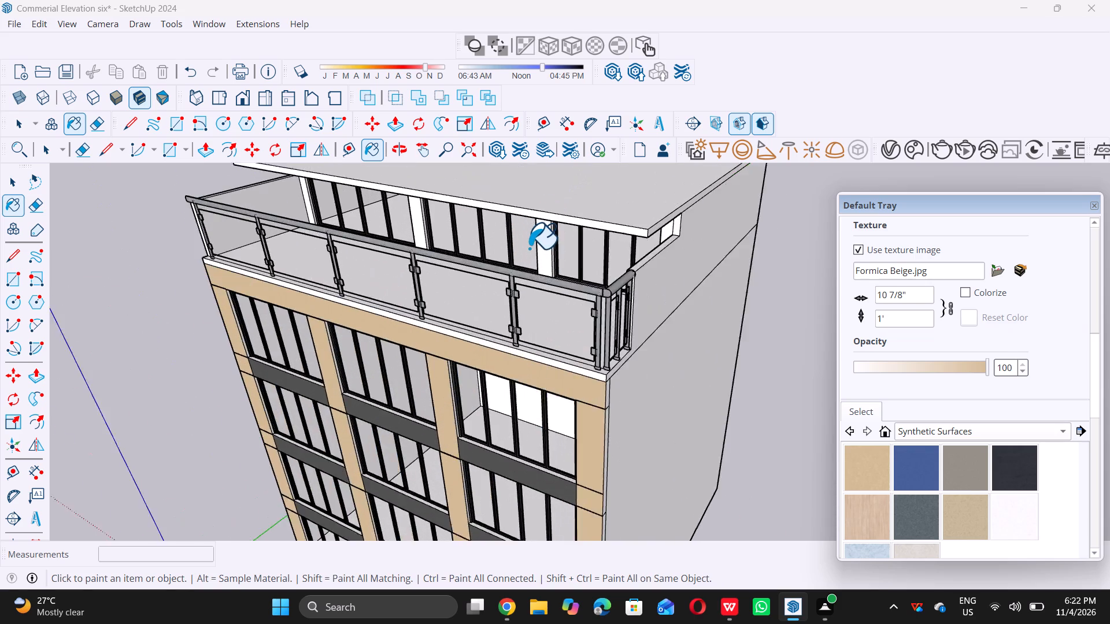
pyautogui.scroll(4, 529, 248)
pyautogui.click(563, 255)
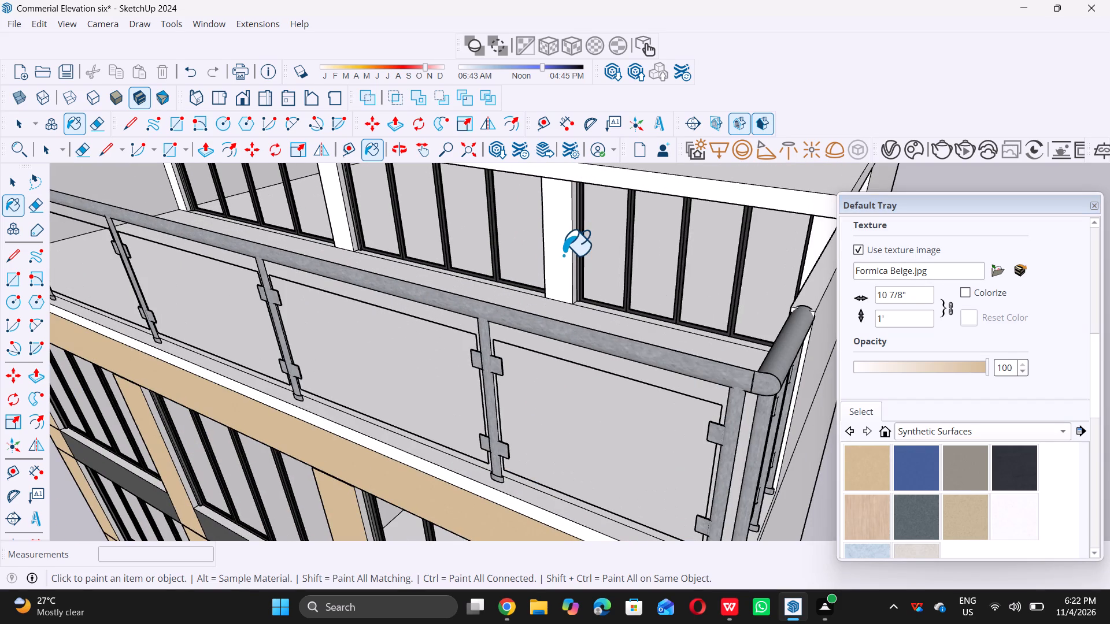
pyautogui.click(342, 220)
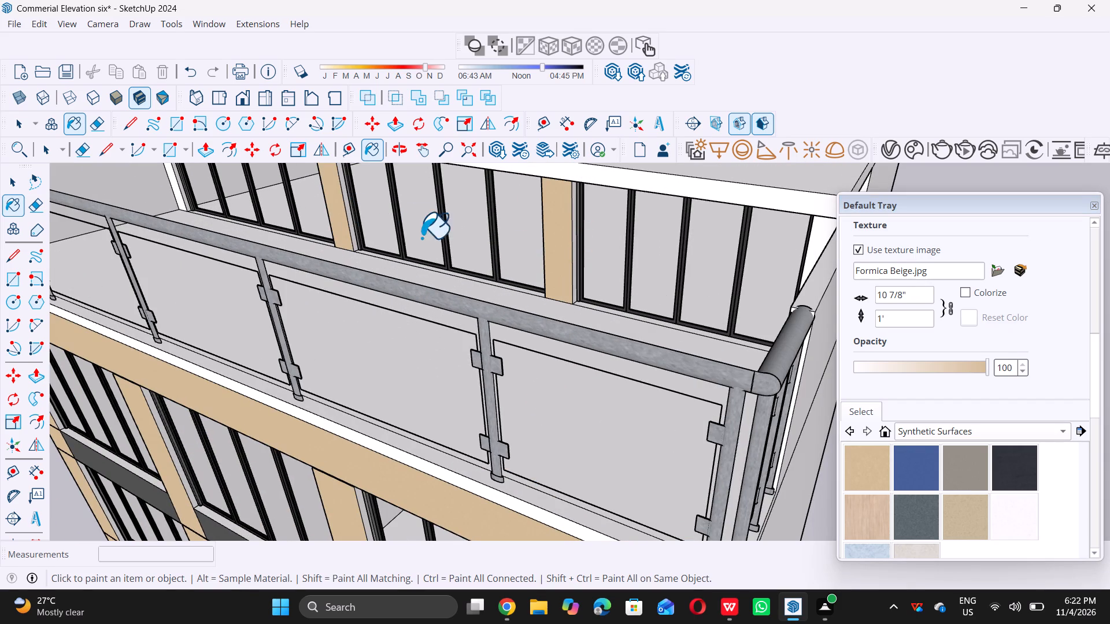
pyautogui.scroll(-4, 452, 253)
pyautogui.scroll(9, 253, 191)
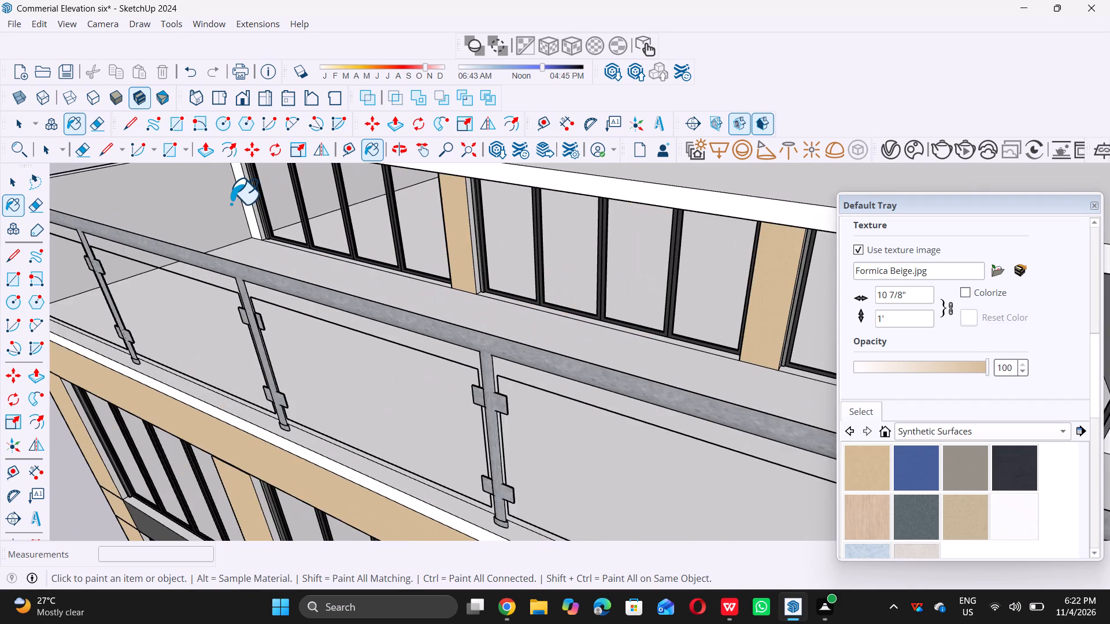
pyautogui.click(247, 188)
# Paint the right-end wall pillar behind the terrace railing with Formica Beige.
pyautogui.scroll(-8, 247, 188)
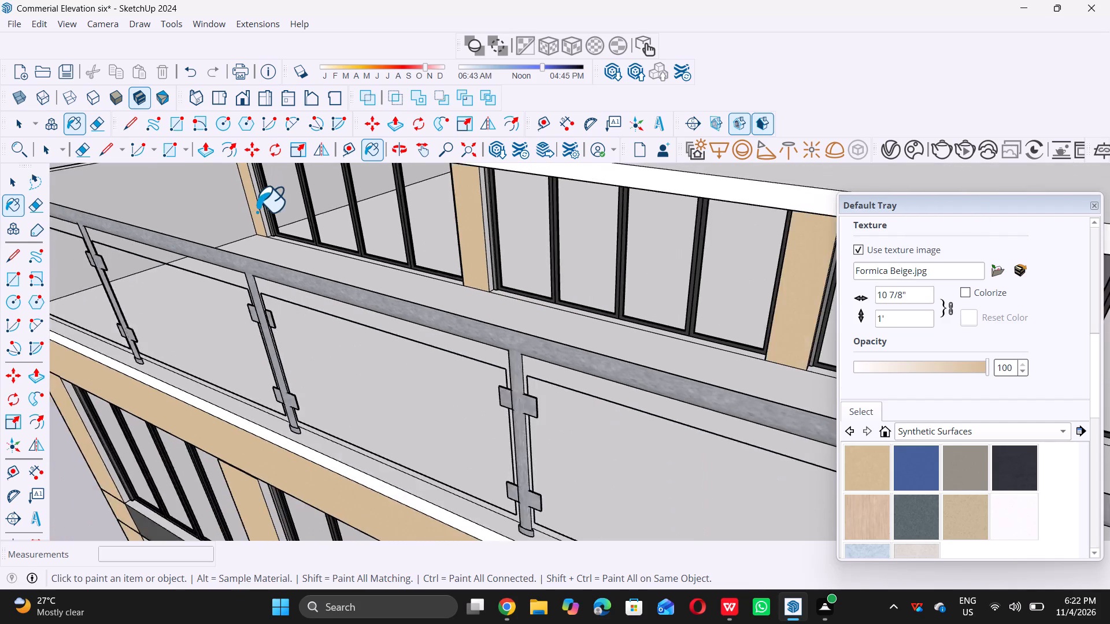
pyautogui.scroll(-4, 567, 282)
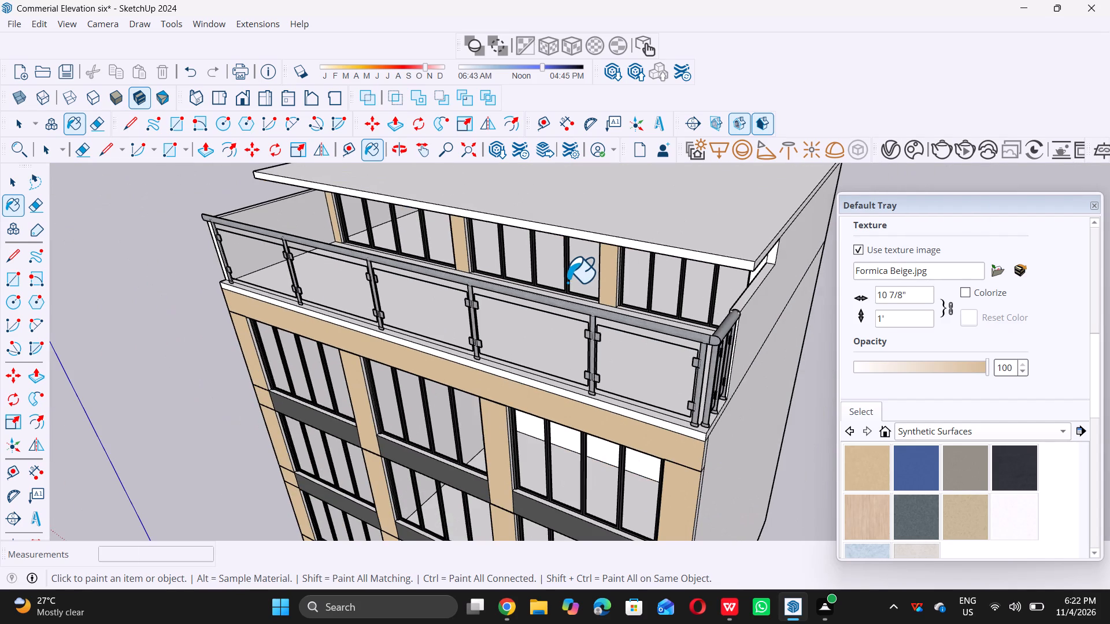
pyautogui.moveTo(639, 288); pyautogui.dragTo(771, 265, button='middle')
pyautogui.scroll(5, 772, 265)
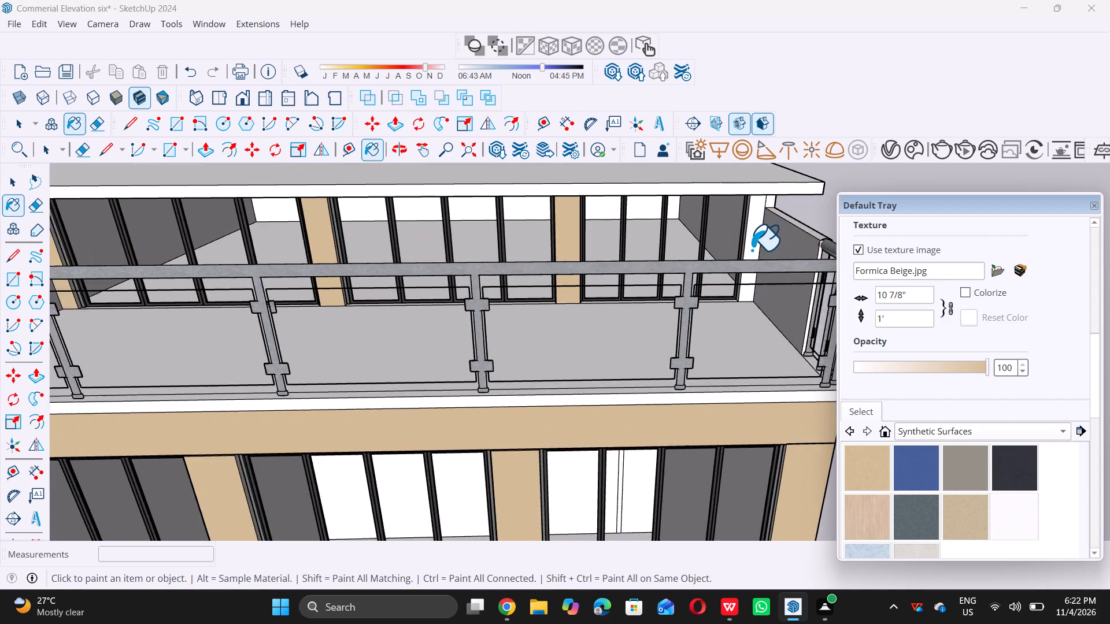
pyautogui.scroll(4, 752, 250)
pyautogui.click(752, 250)
pyautogui.press('space')
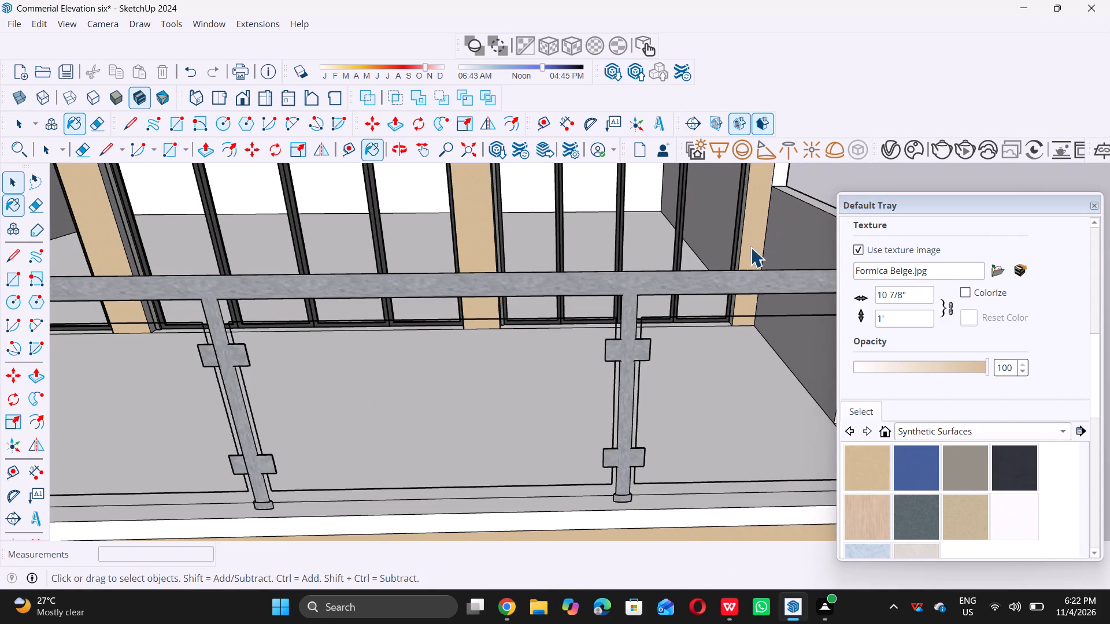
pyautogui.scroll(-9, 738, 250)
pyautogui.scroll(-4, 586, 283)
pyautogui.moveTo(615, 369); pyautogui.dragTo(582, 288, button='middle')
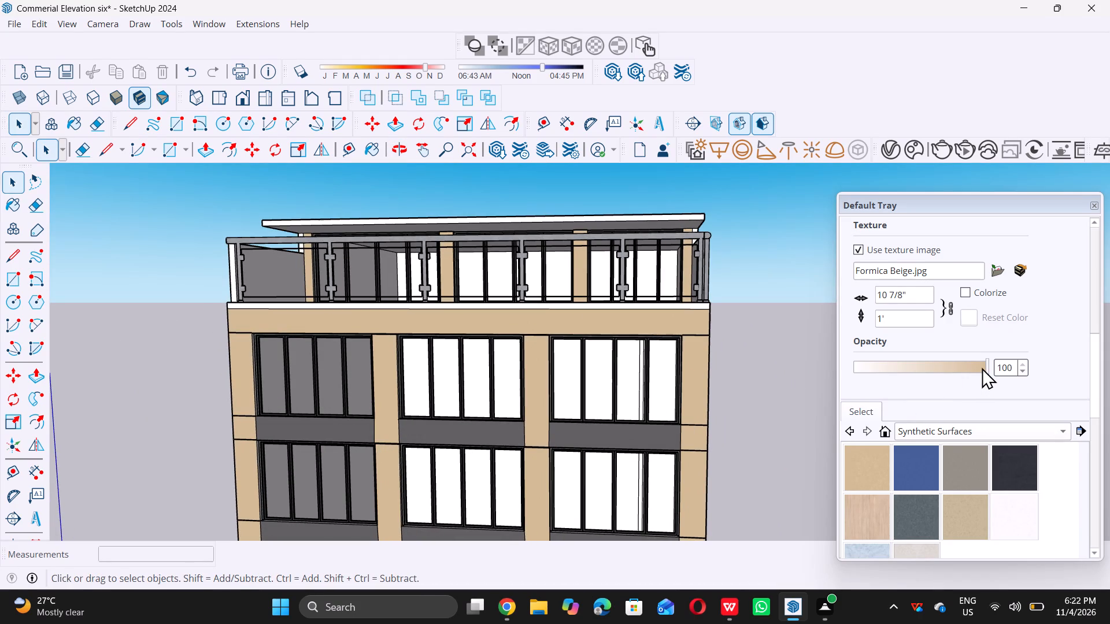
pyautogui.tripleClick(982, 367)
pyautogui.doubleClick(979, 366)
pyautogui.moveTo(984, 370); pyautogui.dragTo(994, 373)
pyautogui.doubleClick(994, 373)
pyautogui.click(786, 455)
# Save the building model with its beige-painted facade.
pyautogui.scroll(-18, 584, 330)
pyautogui.moveTo(588, 330); pyautogui.dragTo(575, 428, button='middle')
pyautogui.scroll(8, 589, 399)
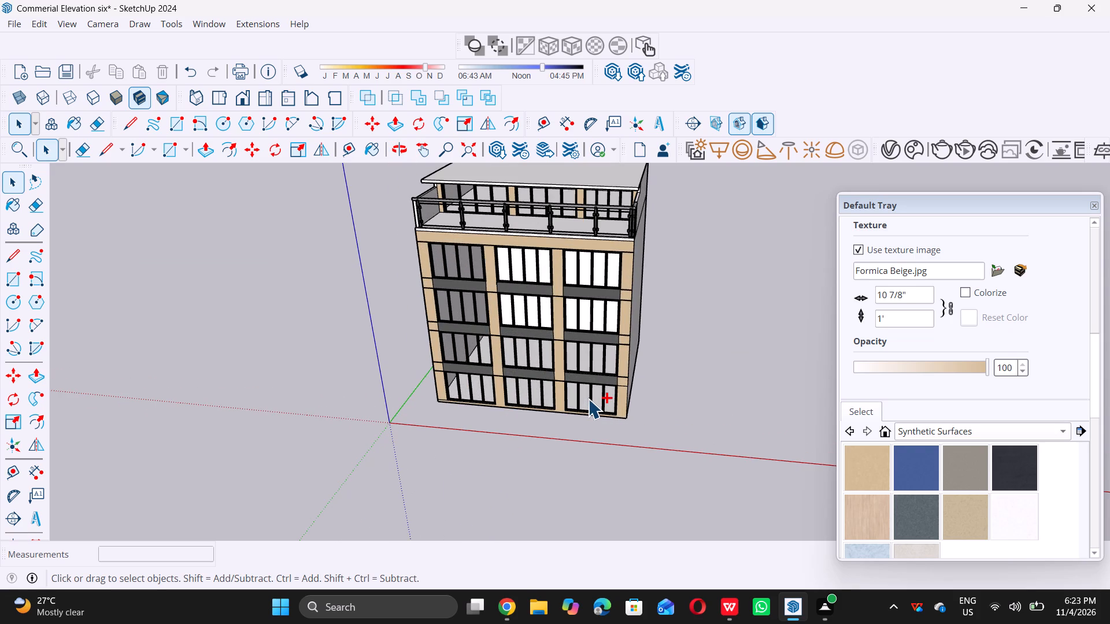
pyautogui.hotkey('ctrl', 's')
# Undo the last edit to the model.
pyautogui.scroll(-4, 582, 437)
pyautogui.hotkey('ctrl', 'z')
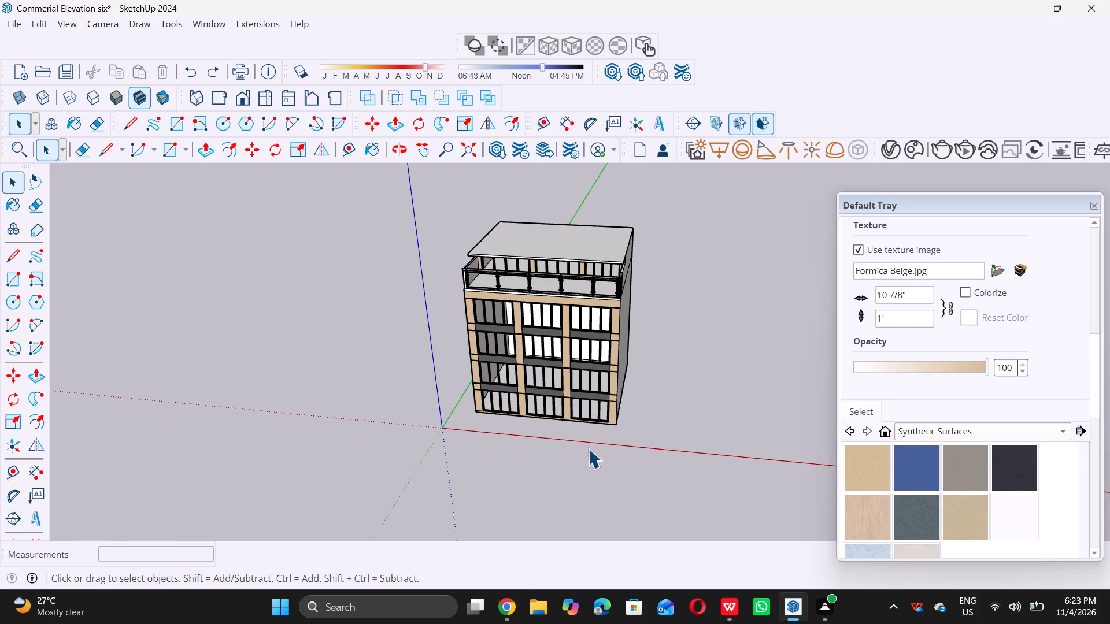
# Examine the beige-painted front facade from raised, frontal and slightly angled viewpoints.
pyautogui.scroll(-4, 588, 450)
pyautogui.moveTo(594, 467); pyautogui.dragTo(610, 419, button='middle')
pyautogui.scroll(1, 610, 419)
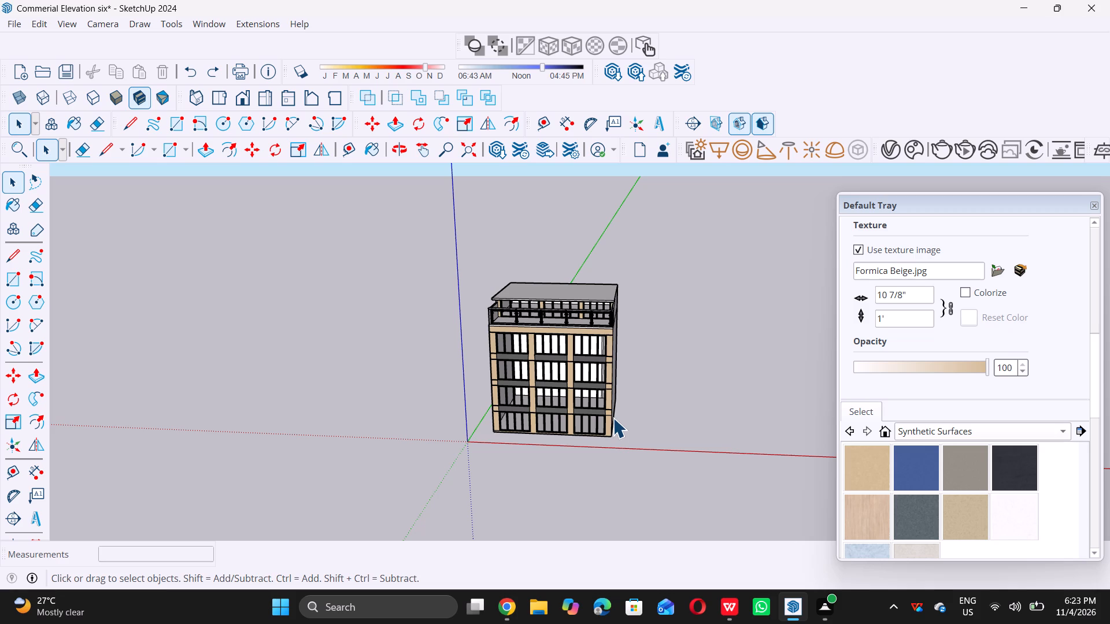
pyautogui.moveTo(557, 430); pyautogui.dragTo(586, 369, button='middle')
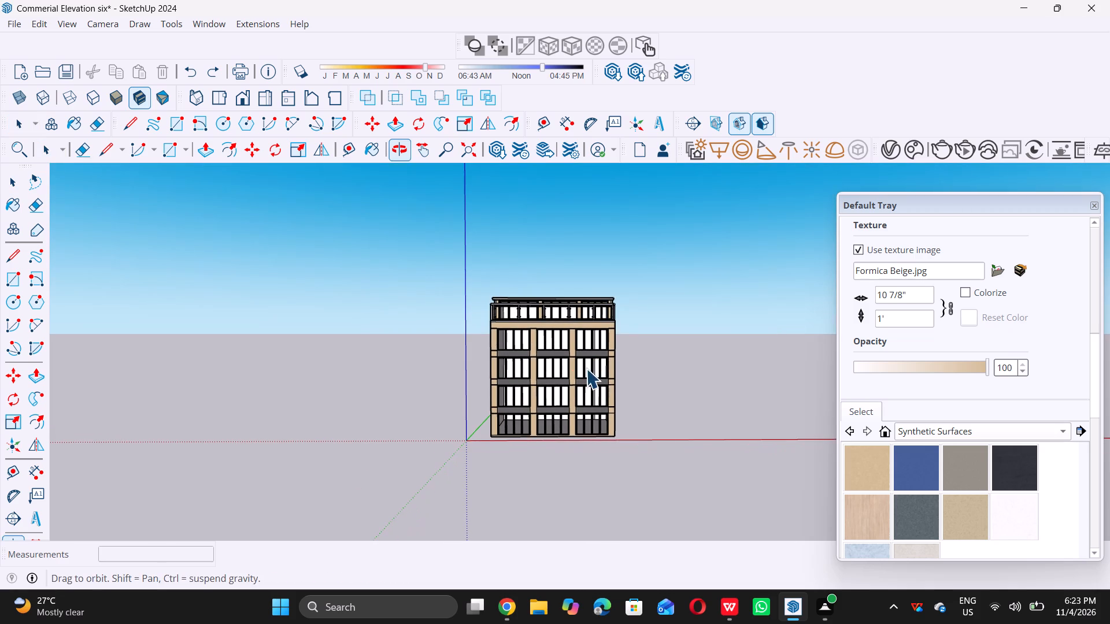
pyautogui.scroll(1, 594, 398)
pyautogui.moveTo(594, 398); pyautogui.dragTo(579, 396, button='middle')
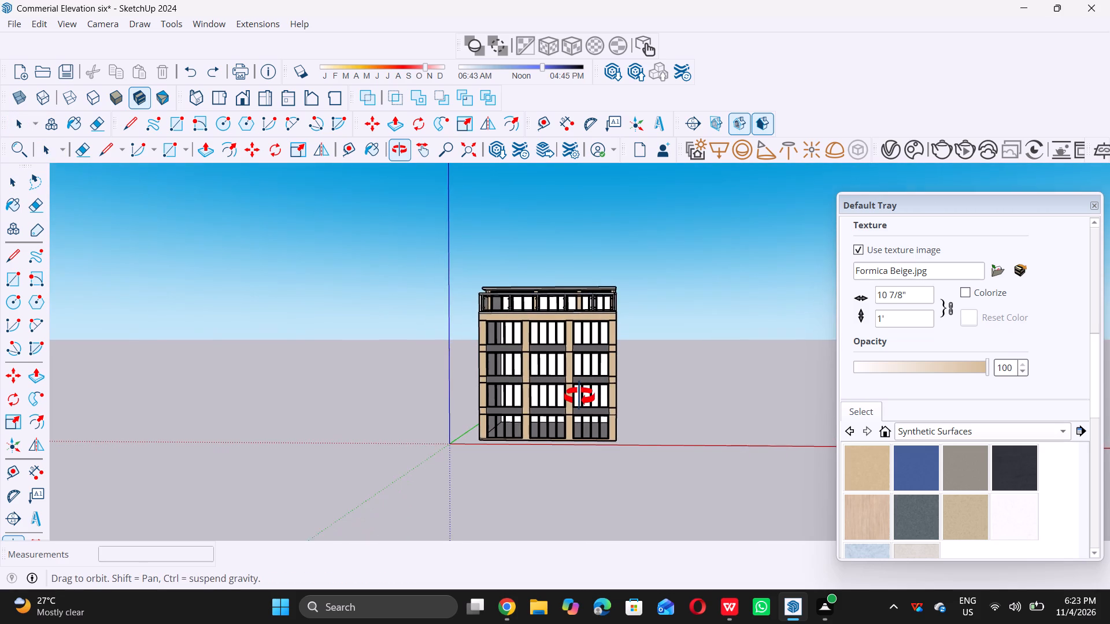
pyautogui.moveTo(579, 396); pyautogui.dragTo(579, 395, button='middle')
pyautogui.scroll(-4, 964, 495)
pyautogui.scroll(1, 963, 493)
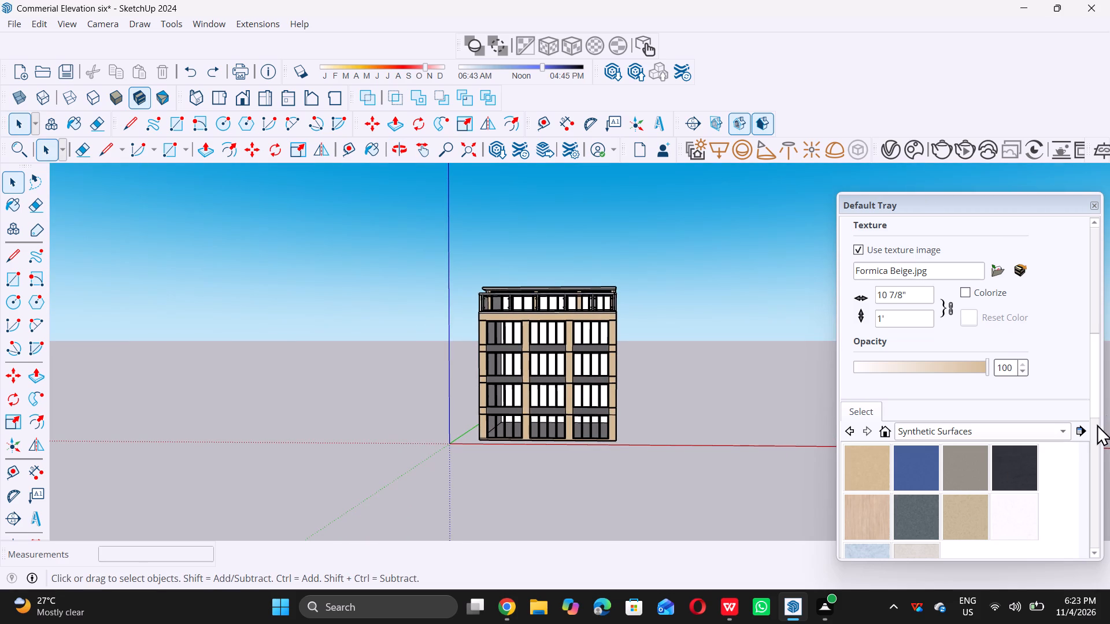
# Browse the Tile, Water and Window Coverings material collections for a facade finish.
pyautogui.click(1067, 433)
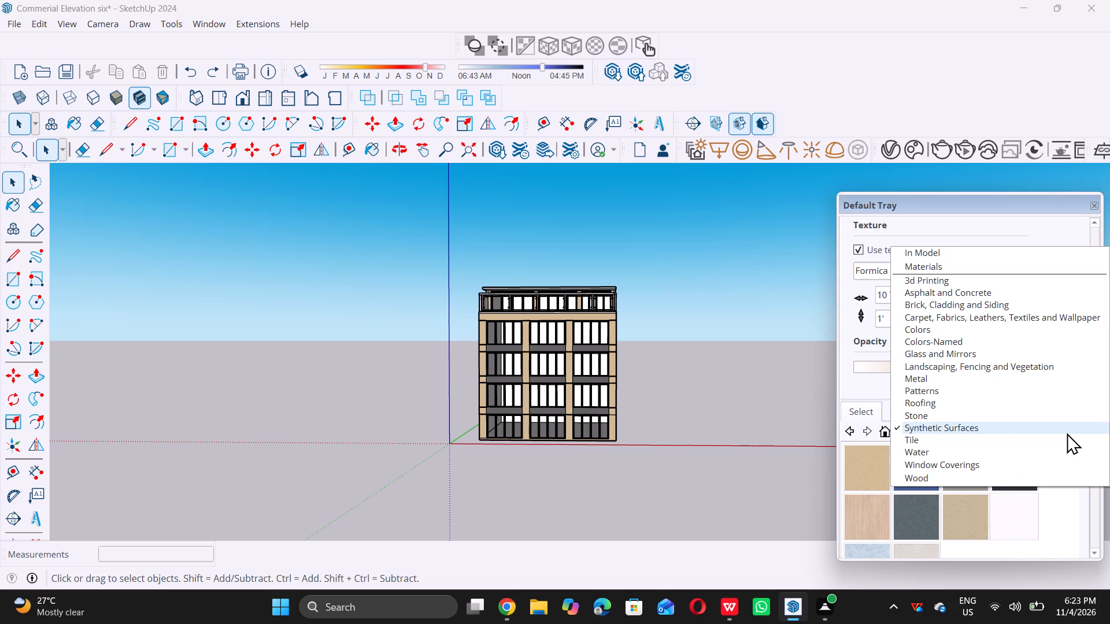
pyautogui.click(1021, 439)
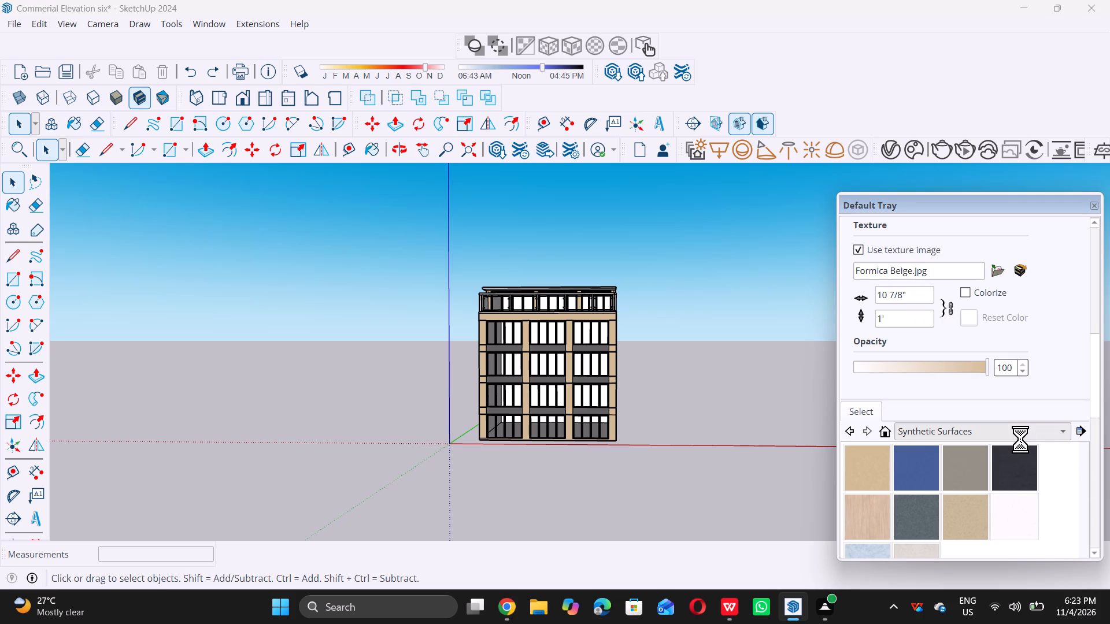
pyautogui.scroll(-5, 980, 509)
pyautogui.click(1067, 432)
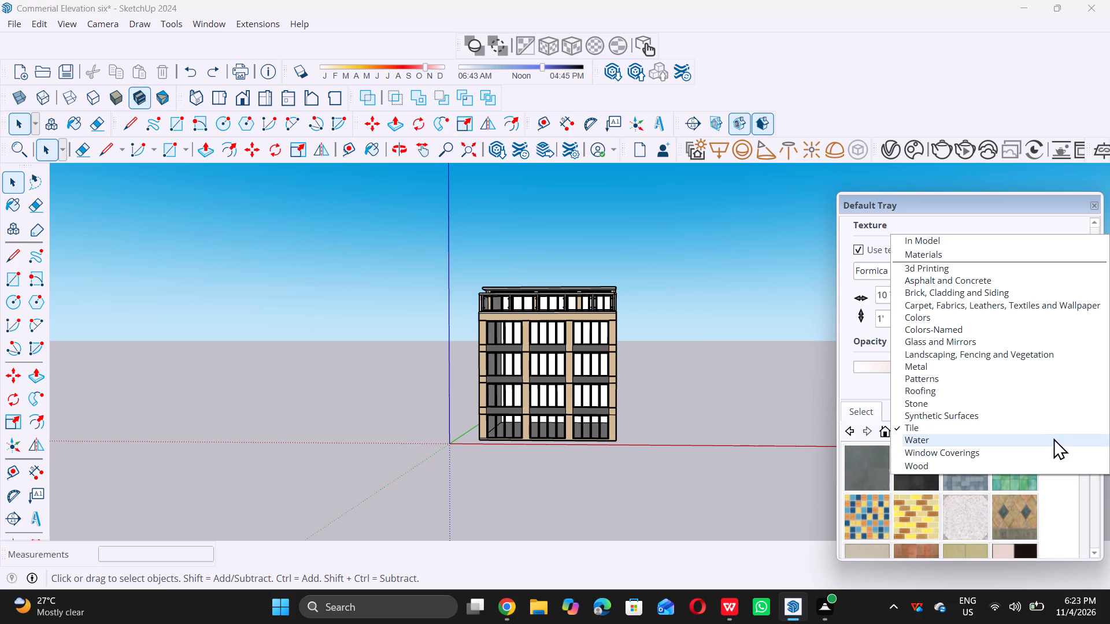
pyautogui.doubleClick(1056, 439)
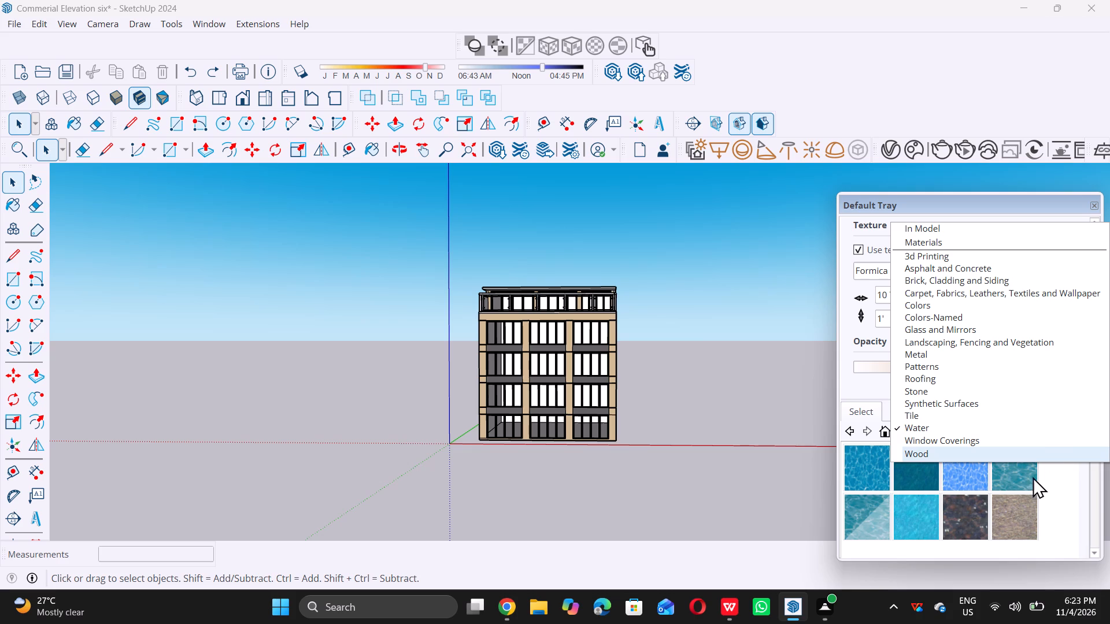
pyautogui.doubleClick(962, 444)
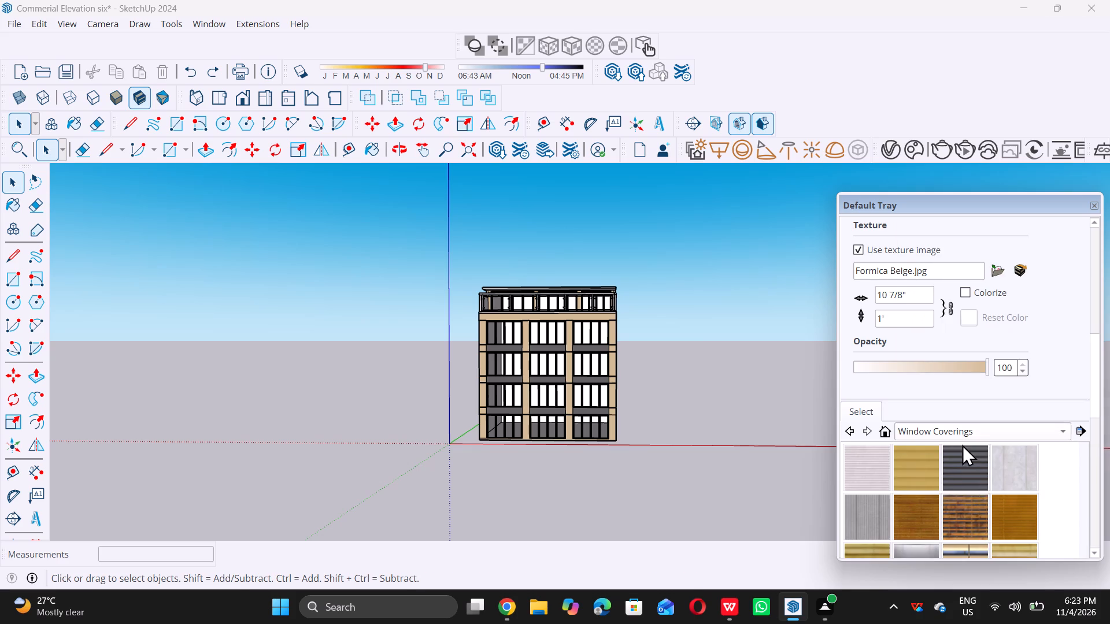
pyautogui.scroll(-6, 961, 502)
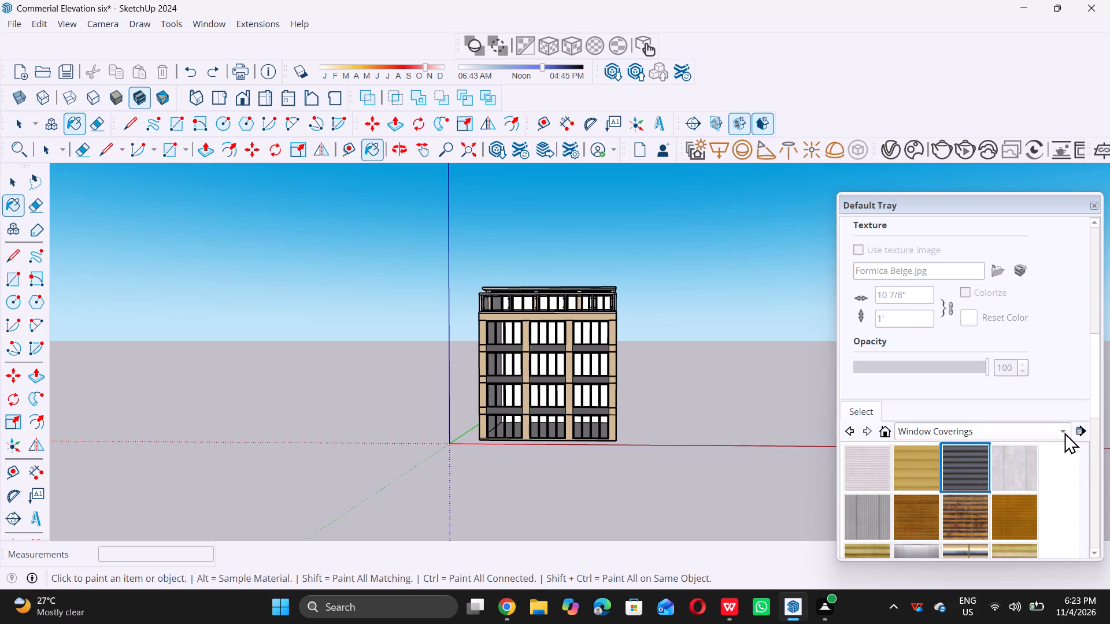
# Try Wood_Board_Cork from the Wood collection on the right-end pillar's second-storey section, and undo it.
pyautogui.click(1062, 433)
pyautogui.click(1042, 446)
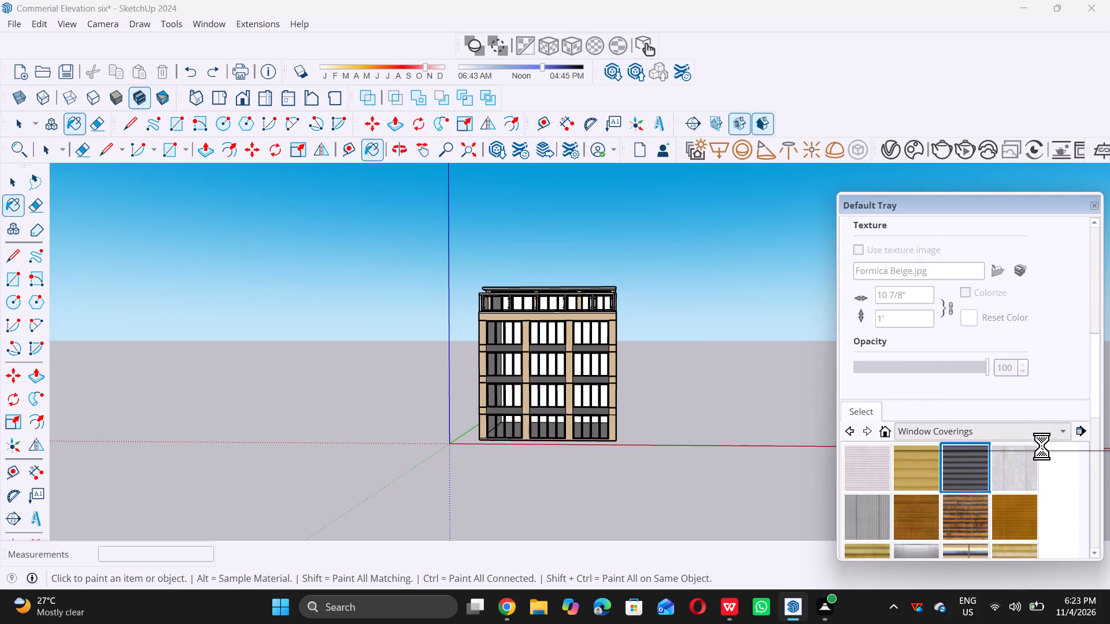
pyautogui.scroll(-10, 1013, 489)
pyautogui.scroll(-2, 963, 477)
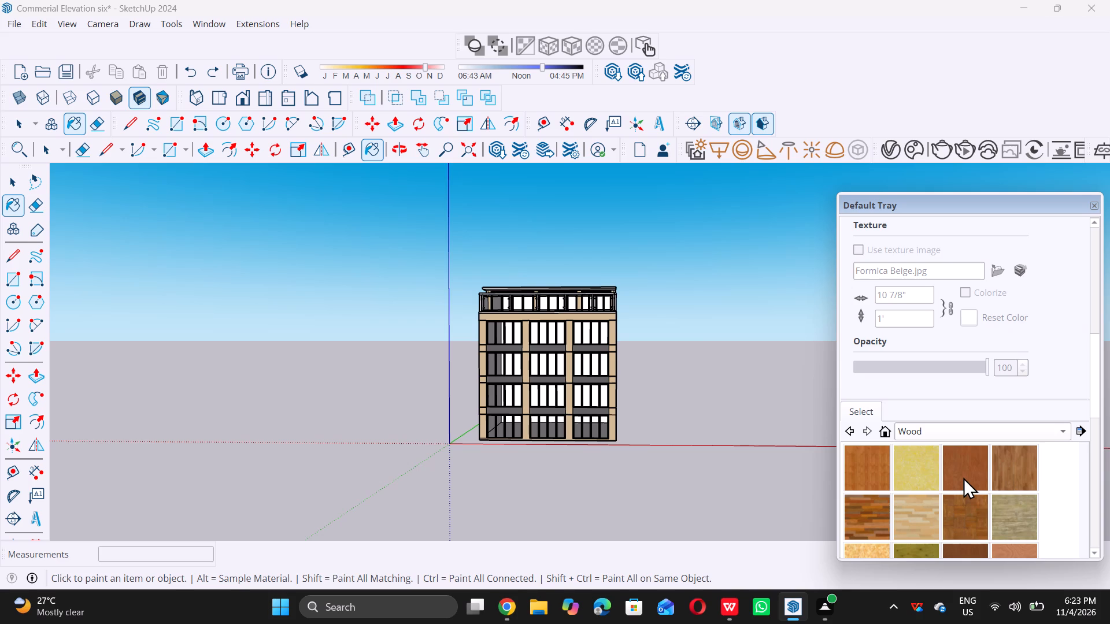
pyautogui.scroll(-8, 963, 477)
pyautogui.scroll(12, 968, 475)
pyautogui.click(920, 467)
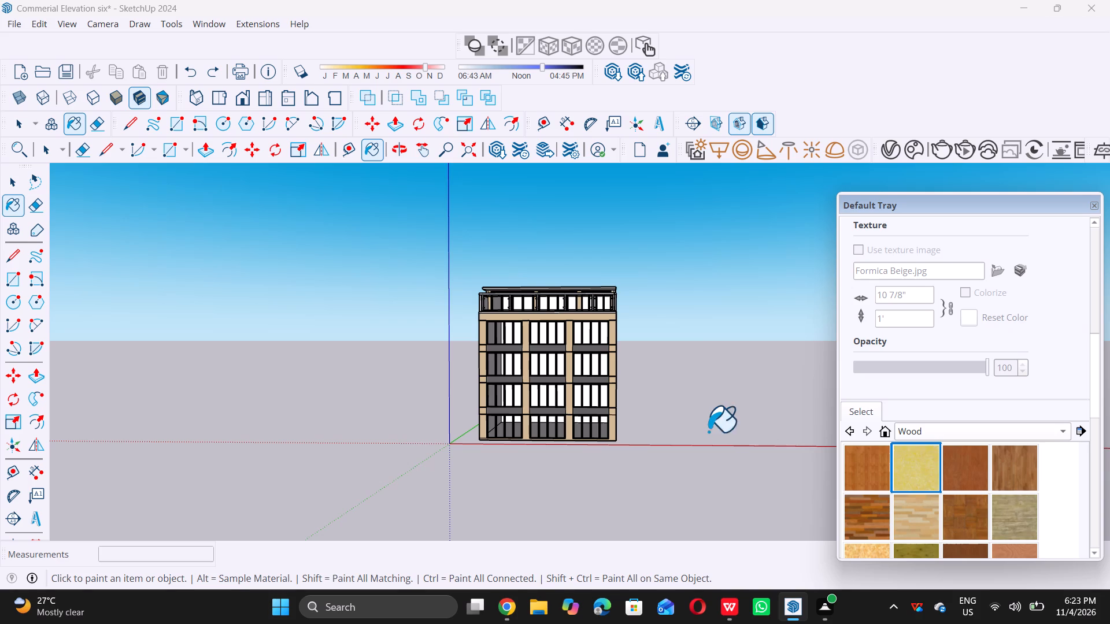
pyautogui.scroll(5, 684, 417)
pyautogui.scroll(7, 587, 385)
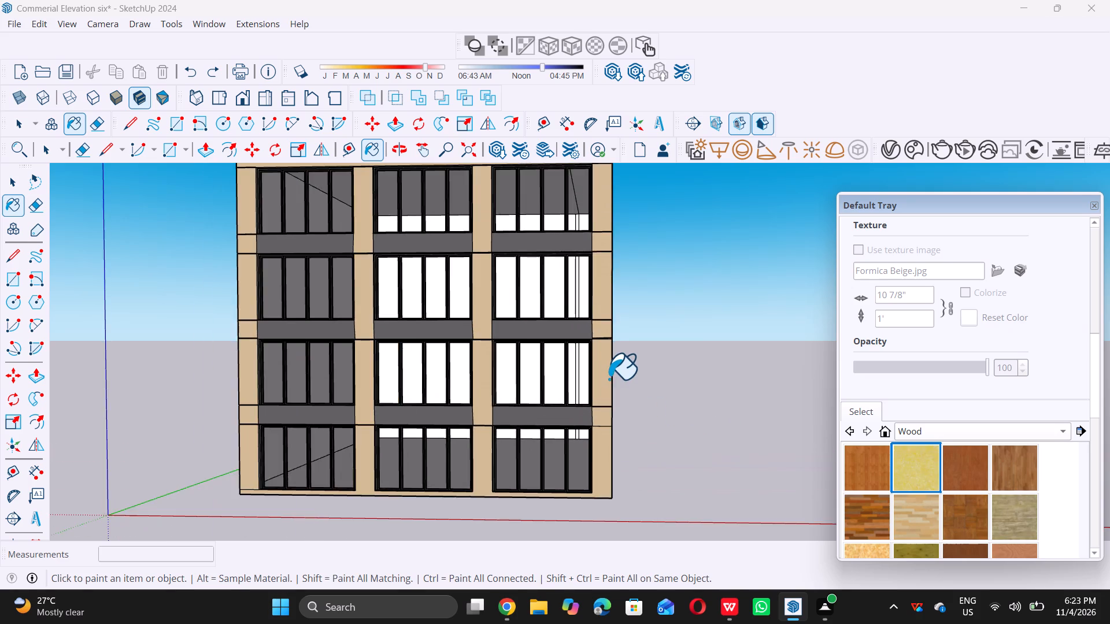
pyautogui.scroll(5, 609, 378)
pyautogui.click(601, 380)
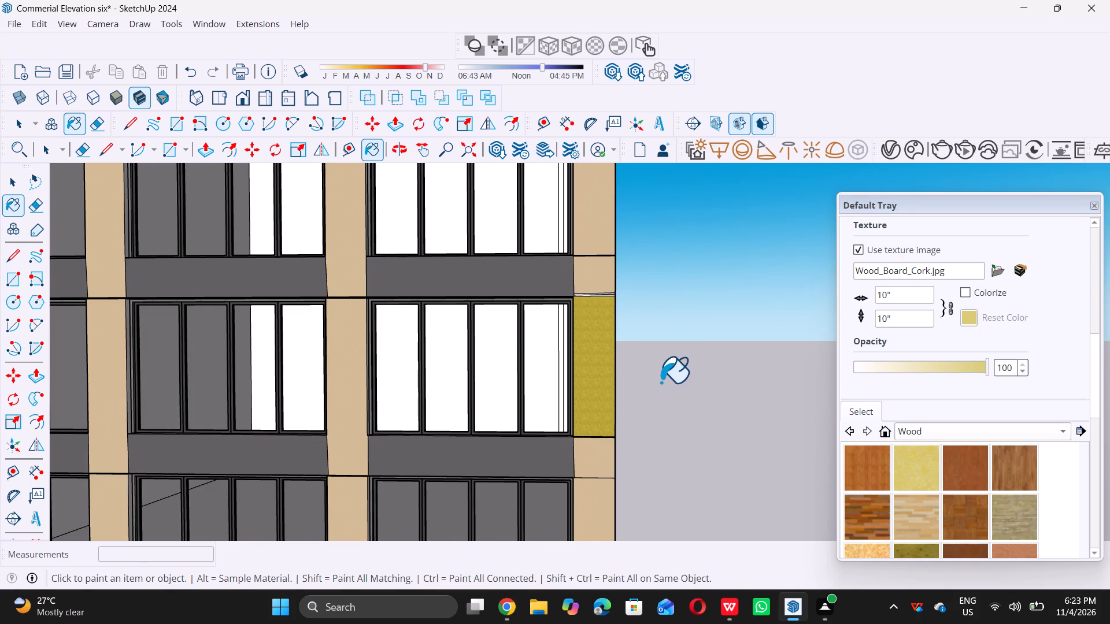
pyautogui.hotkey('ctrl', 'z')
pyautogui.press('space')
# Save the building model with its Formica Beige facade.
pyautogui.scroll(-9, 661, 381)
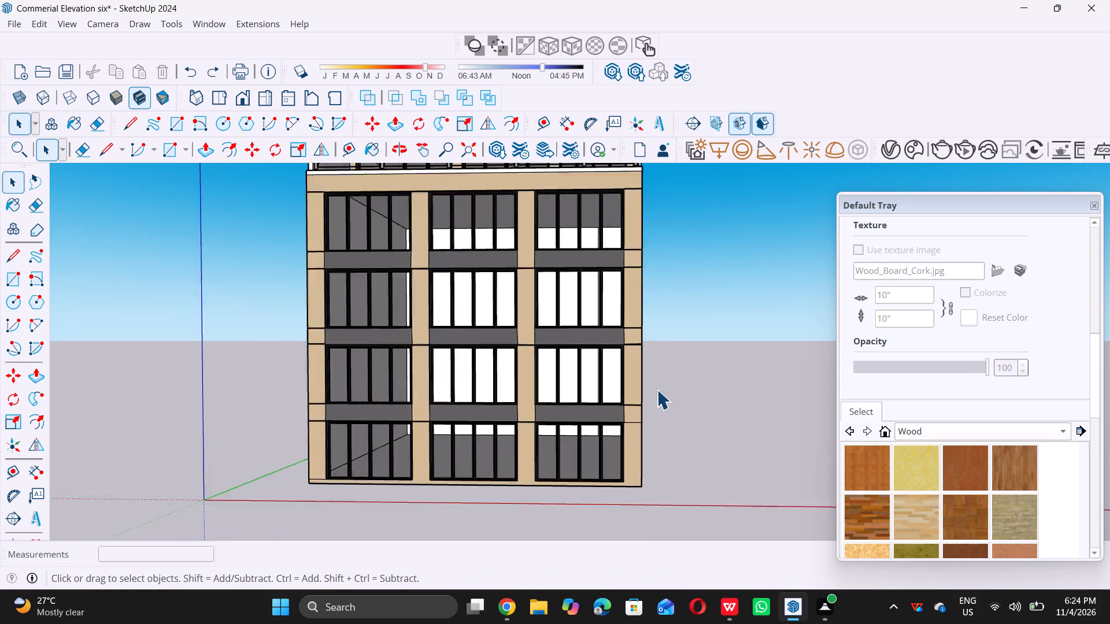
pyautogui.scroll(-5, 657, 389)
pyautogui.moveTo(679, 361); pyautogui.dragTo(657, 366, button='middle')
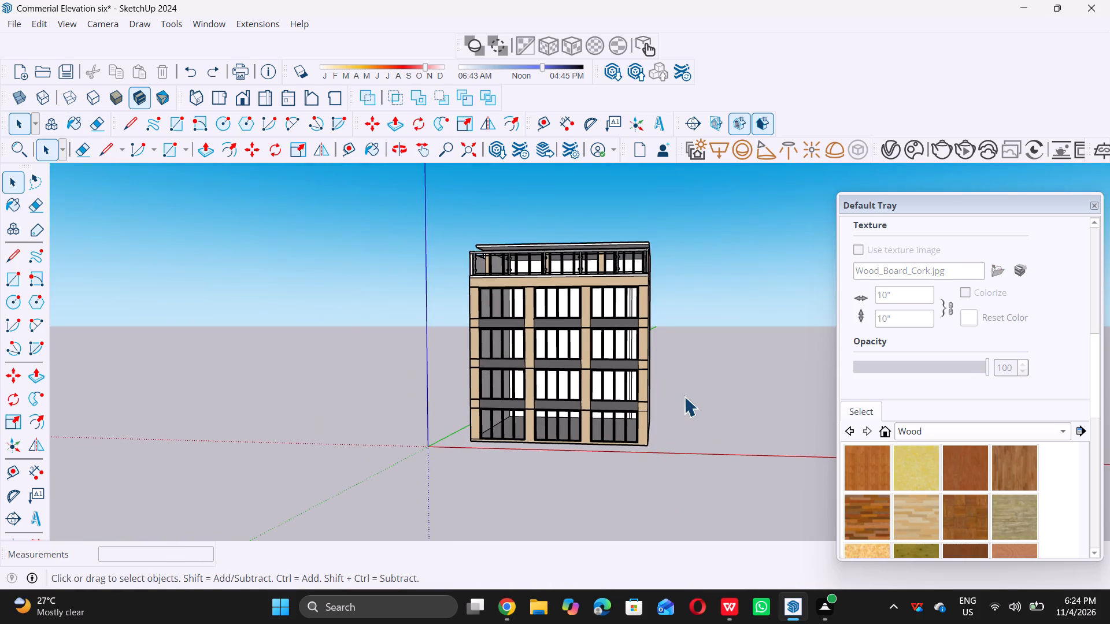
pyautogui.hotkey('ctrl', 's')
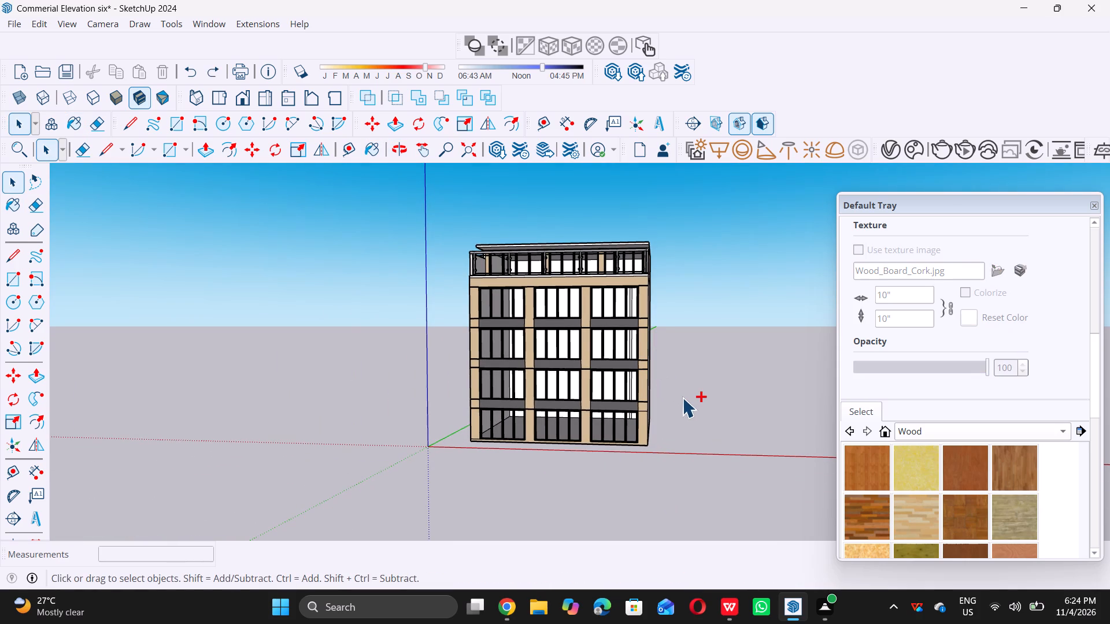
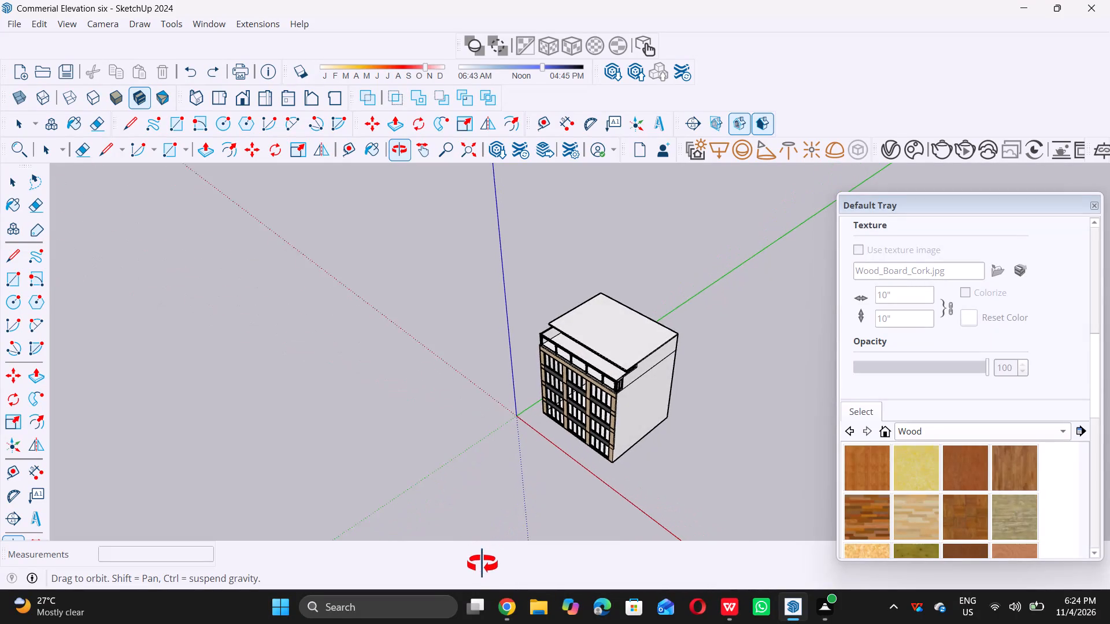
# Paint the top-floor terrace floor behind the glass railing with Carrera Marble from the Stone material collection.
pyautogui.middleClick(800, 508)
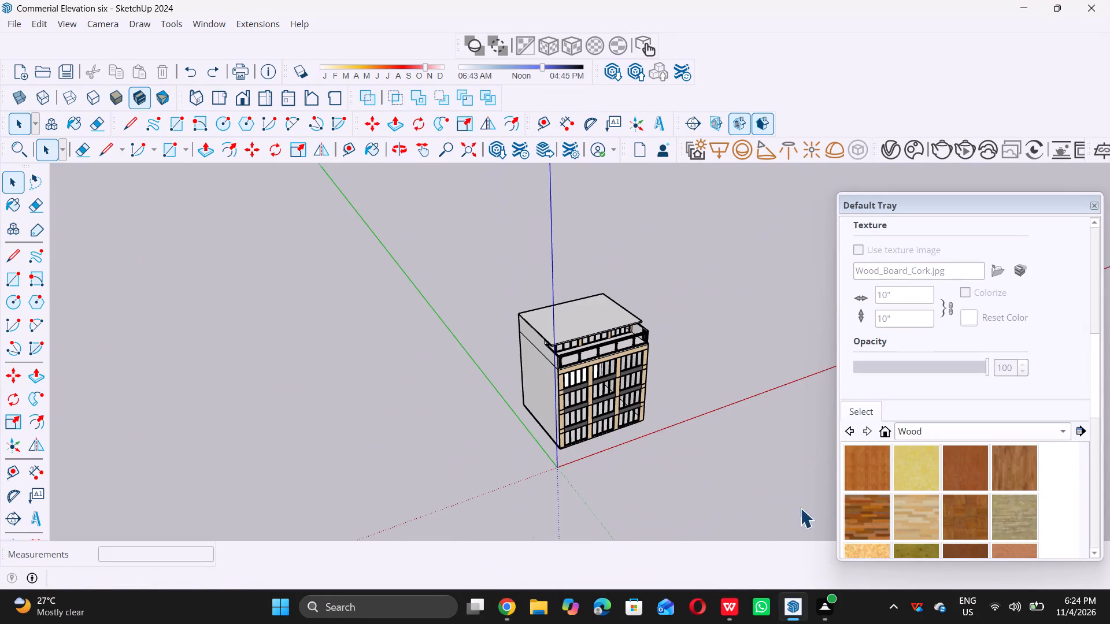
pyautogui.moveTo(650, 459); pyautogui.dragTo(764, 495, button='middle')
pyautogui.scroll(7, 628, 367)
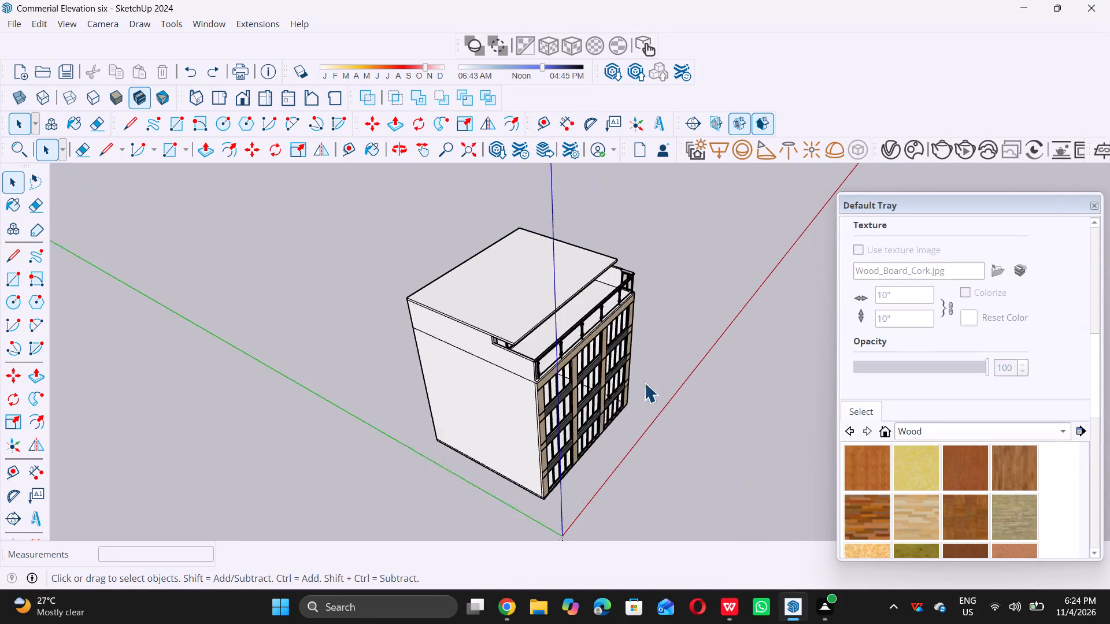
pyautogui.scroll(6, 561, 352)
pyautogui.moveTo(490, 323); pyautogui.dragTo(498, 341, button='middle')
pyautogui.scroll(6, 505, 349)
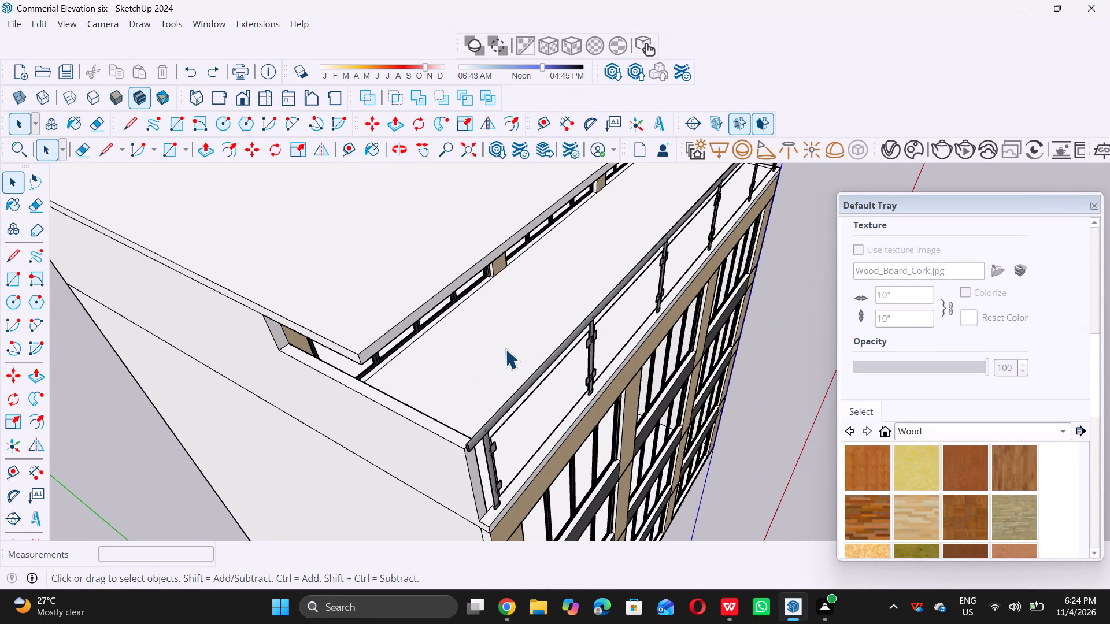
pyautogui.scroll(-6, 953, 507)
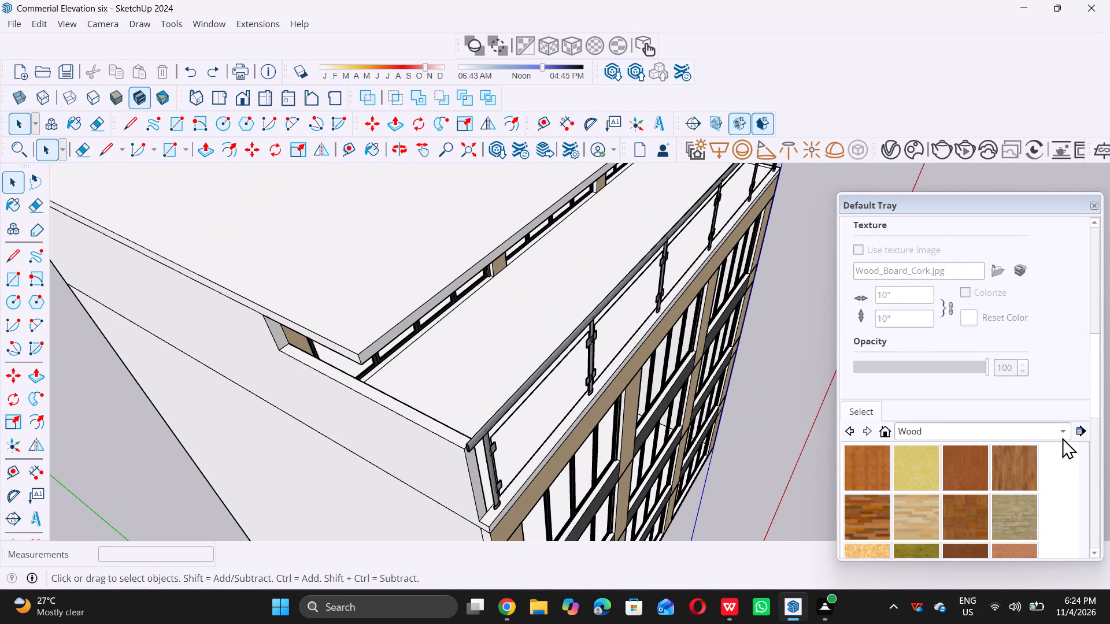
pyautogui.click(1062, 437)
pyautogui.tripleClick(1033, 367)
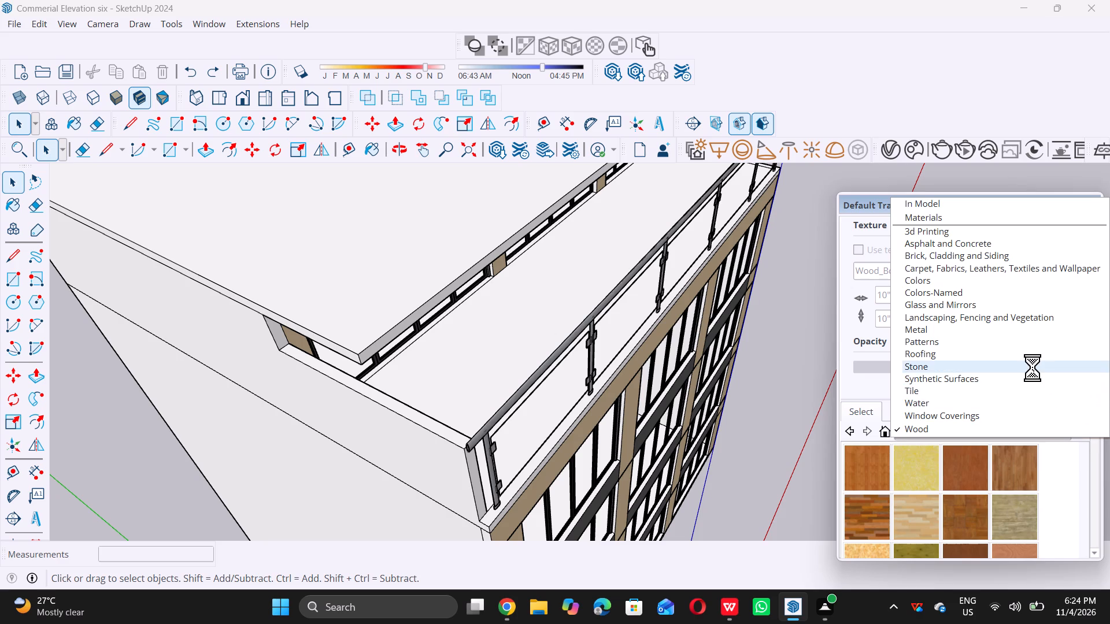
pyautogui.scroll(-1, 1013, 487)
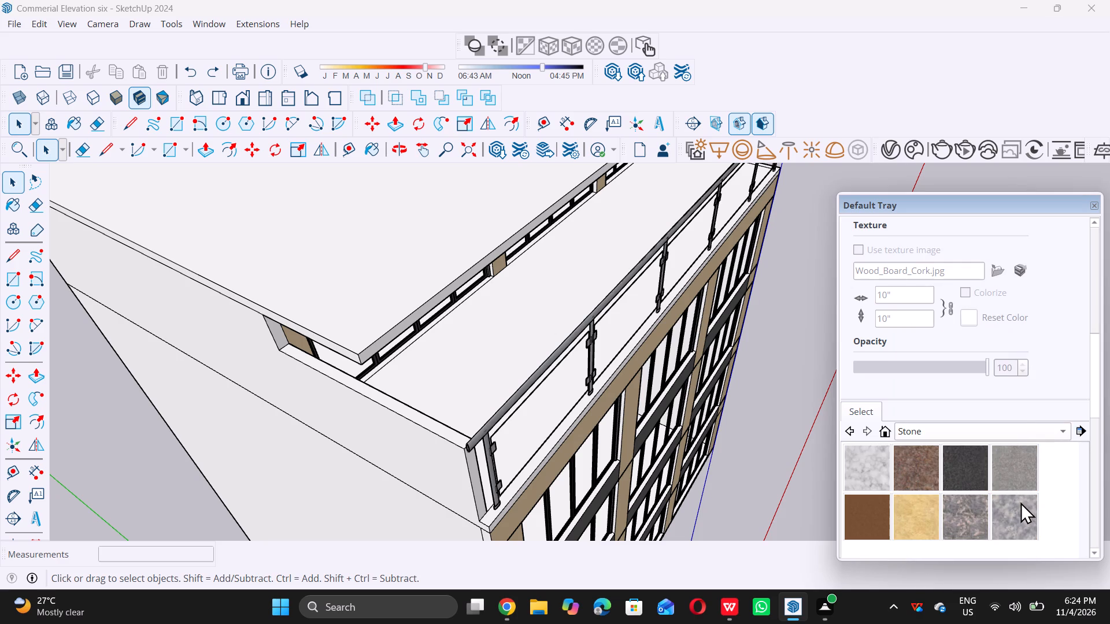
pyautogui.scroll(-6, 1020, 502)
pyautogui.click(880, 479)
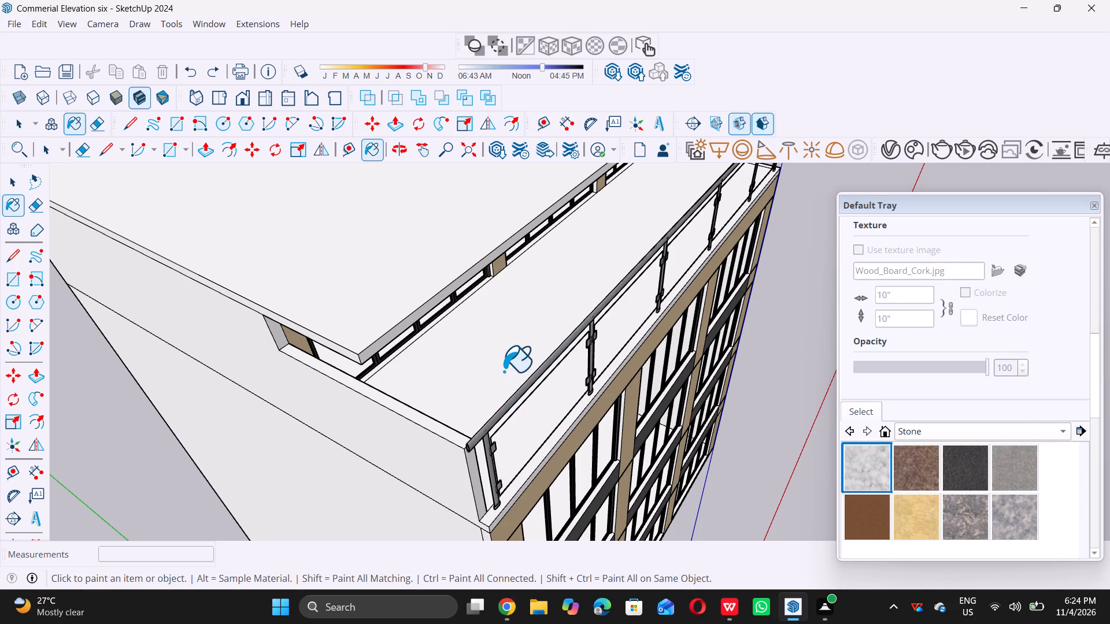
pyautogui.doubleClick(504, 361)
# Examine the marble terrace and the whole building from raised, side, frontal and distant ground-level viewpoints.
pyautogui.scroll(-6, 521, 367)
pyautogui.moveTo(528, 382); pyautogui.dragTo(476, 330, button='middle')
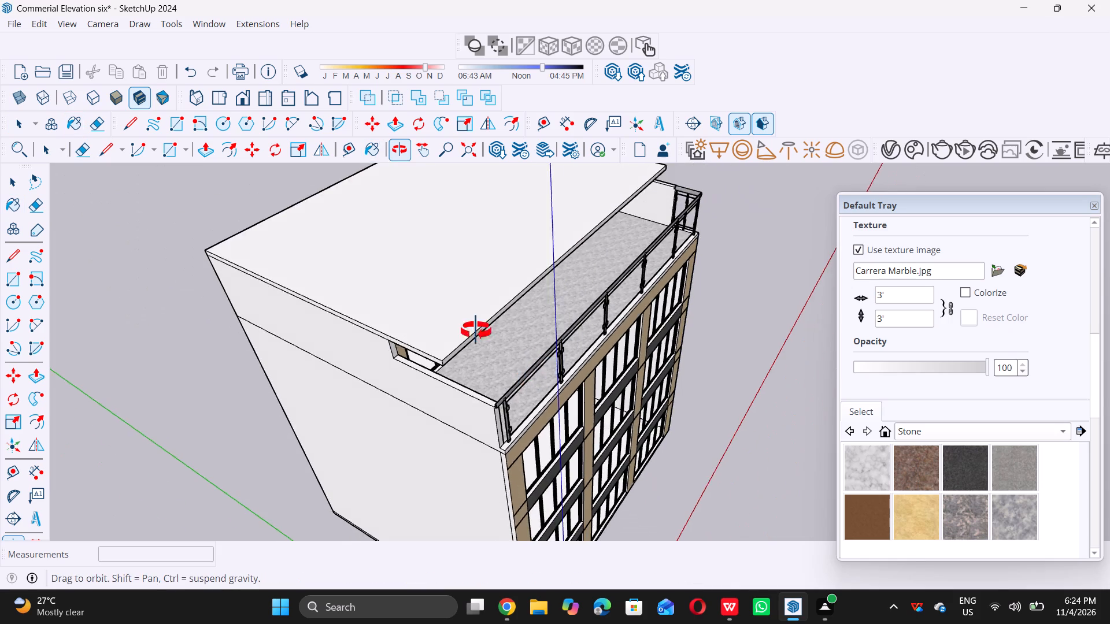
pyautogui.moveTo(476, 330); pyautogui.dragTo(342, 301, button='middle')
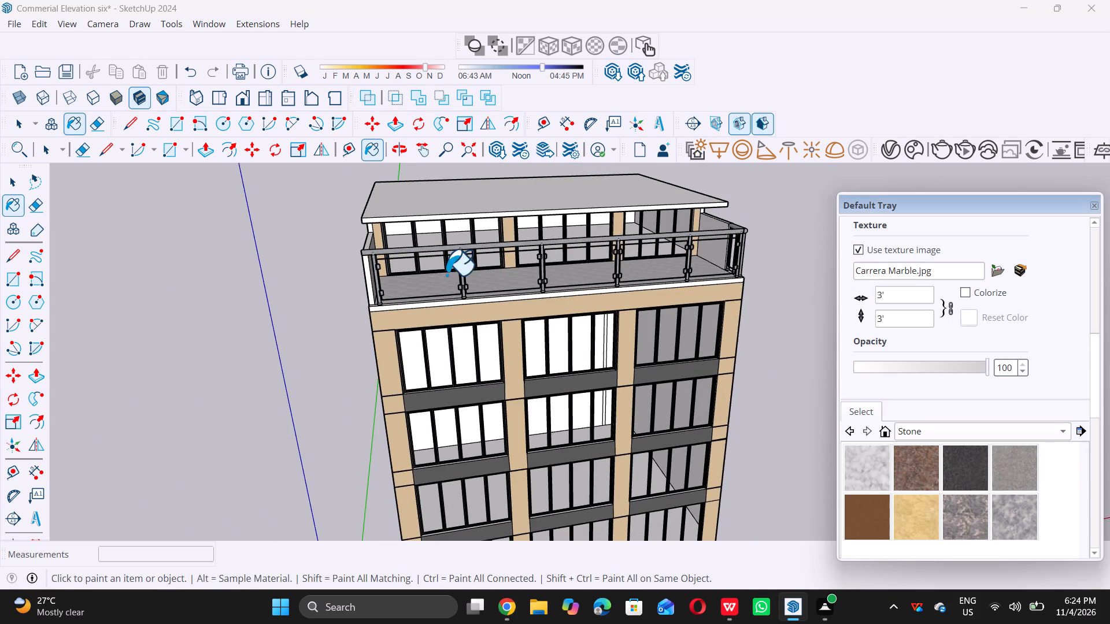
pyautogui.moveTo(293, 374); pyautogui.dragTo(624, 373, button='middle')
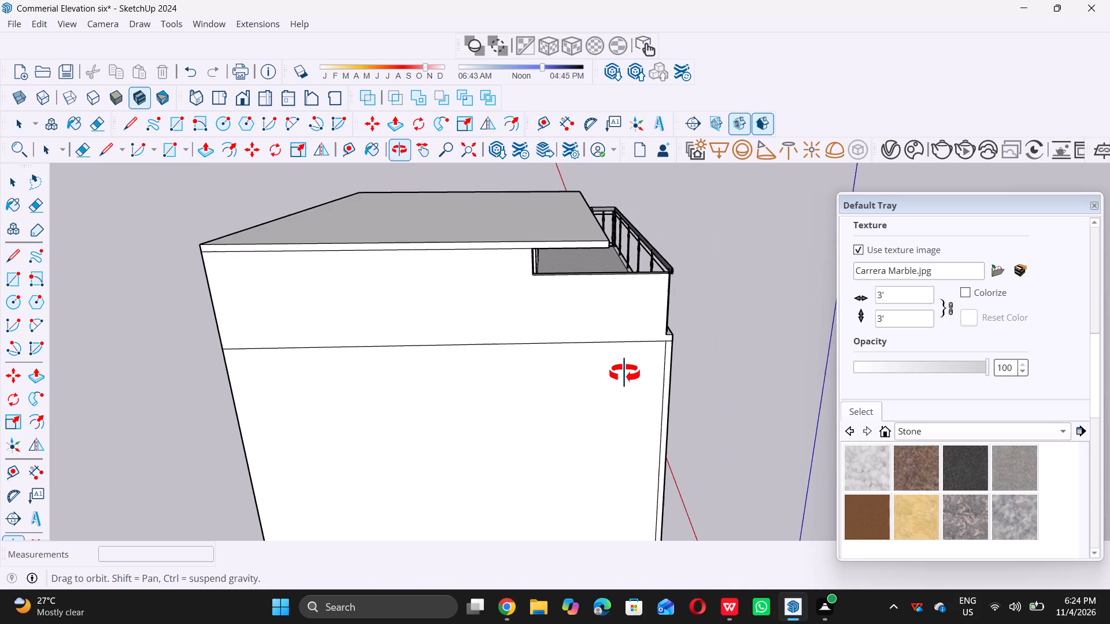
pyautogui.moveTo(624, 373); pyautogui.dragTo(201, 317, button='middle')
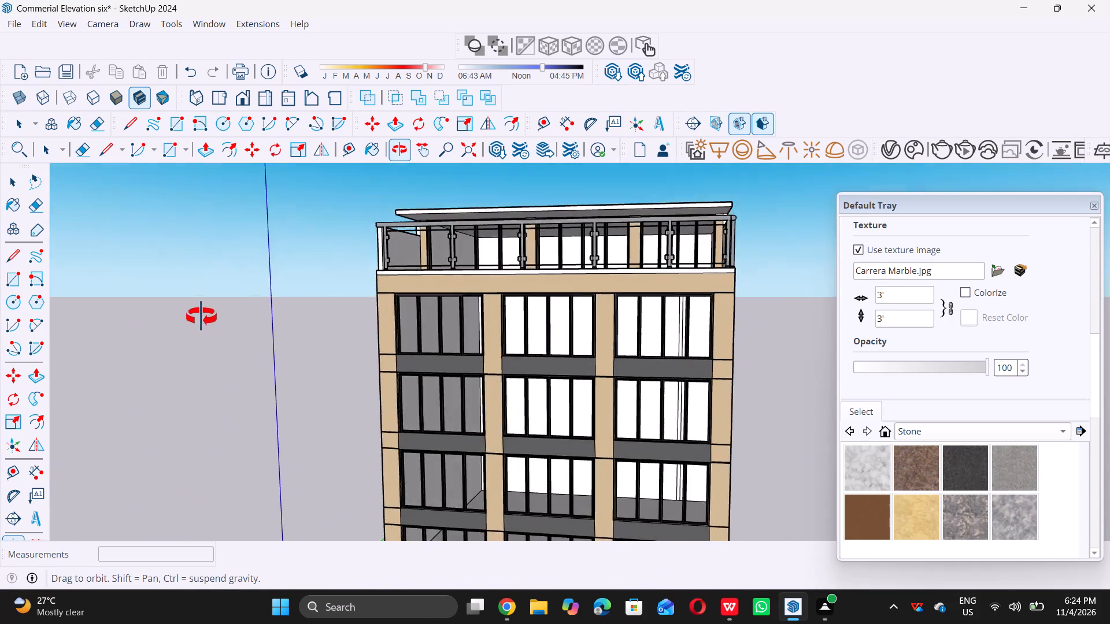
pyautogui.moveTo(201, 317); pyautogui.dragTo(283, 475, button='middle')
pyautogui.scroll(-1, 283, 475)
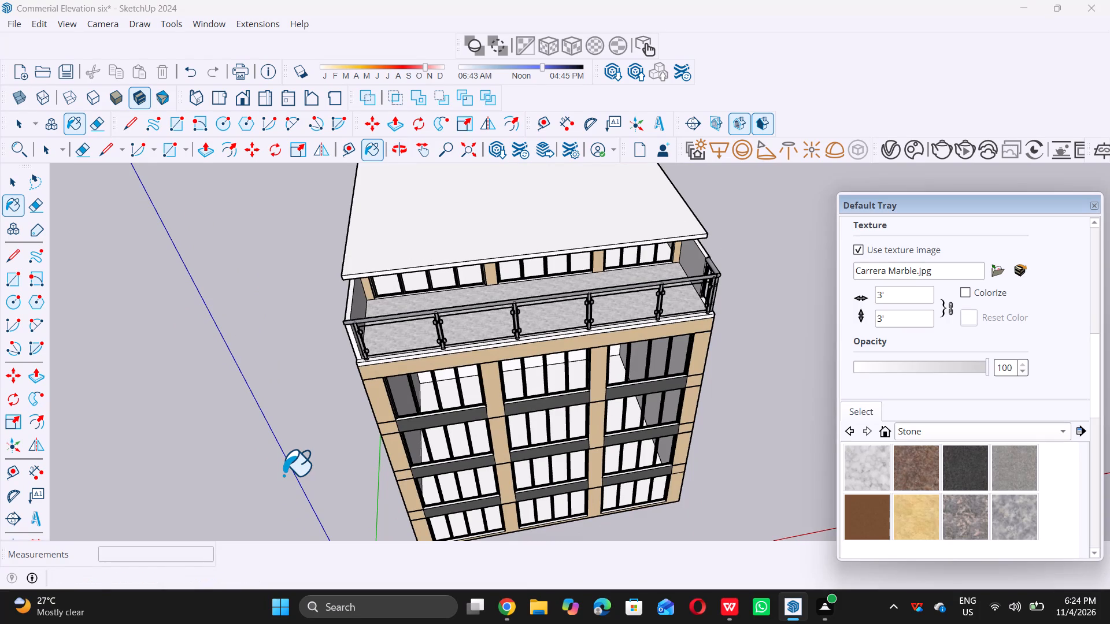
pyautogui.press('space')
pyautogui.scroll(-5, 294, 476)
pyautogui.moveTo(454, 456); pyautogui.dragTo(474, 312, button='middle')
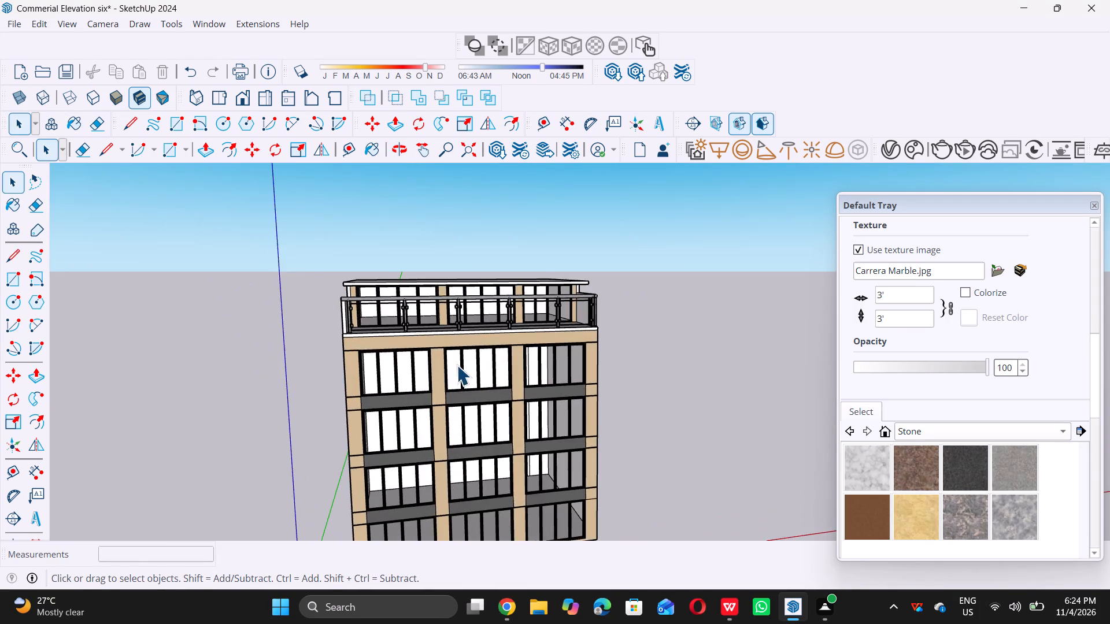
pyautogui.scroll(-14, 457, 365)
pyautogui.moveTo(525, 439); pyautogui.dragTo(485, 396, button='middle')
pyautogui.scroll(4, 479, 418)
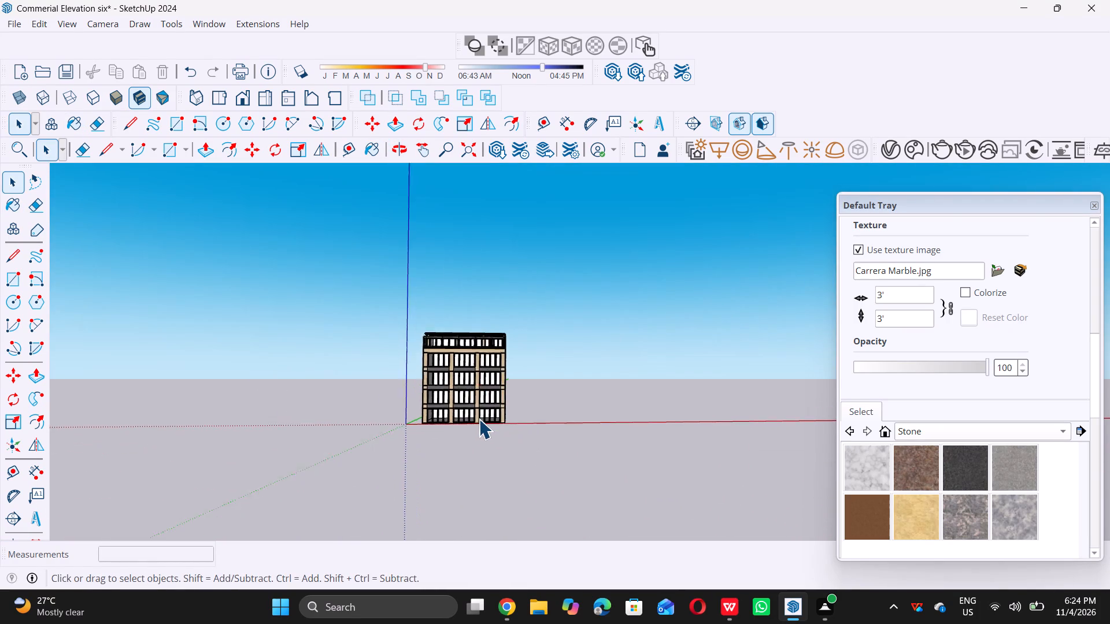
pyautogui.scroll(3, 479, 419)
pyautogui.scroll(-6, 479, 435)
pyautogui.moveTo(478, 479); pyautogui.dragTo(463, 465, button='middle')
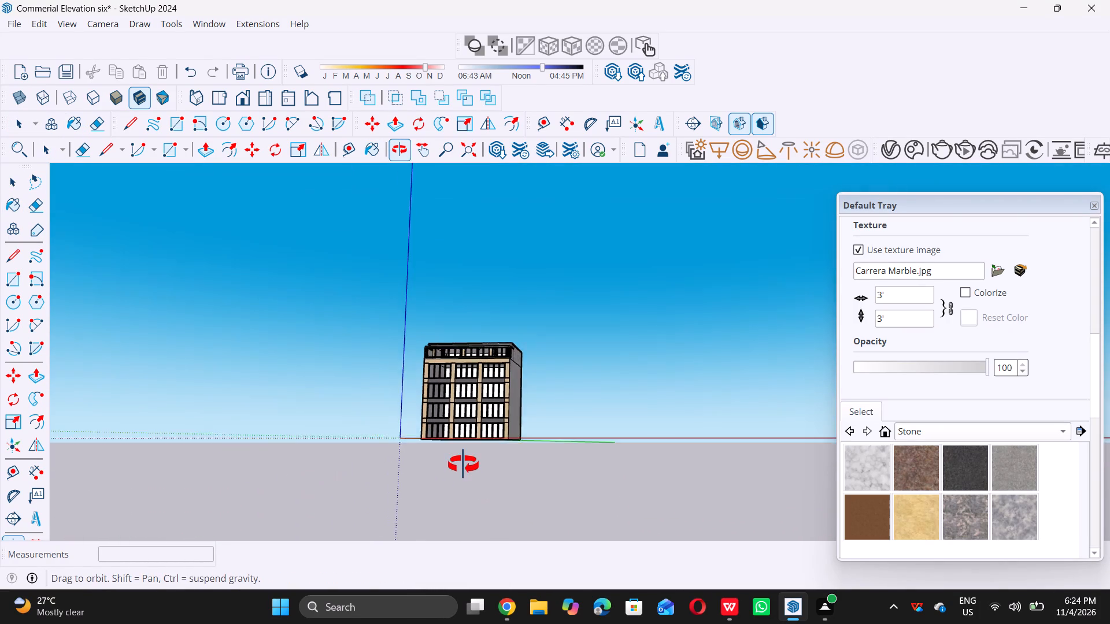
pyautogui.moveTo(463, 465); pyautogui.dragTo(469, 465, button='middle')
pyautogui.scroll(5, 474, 463)
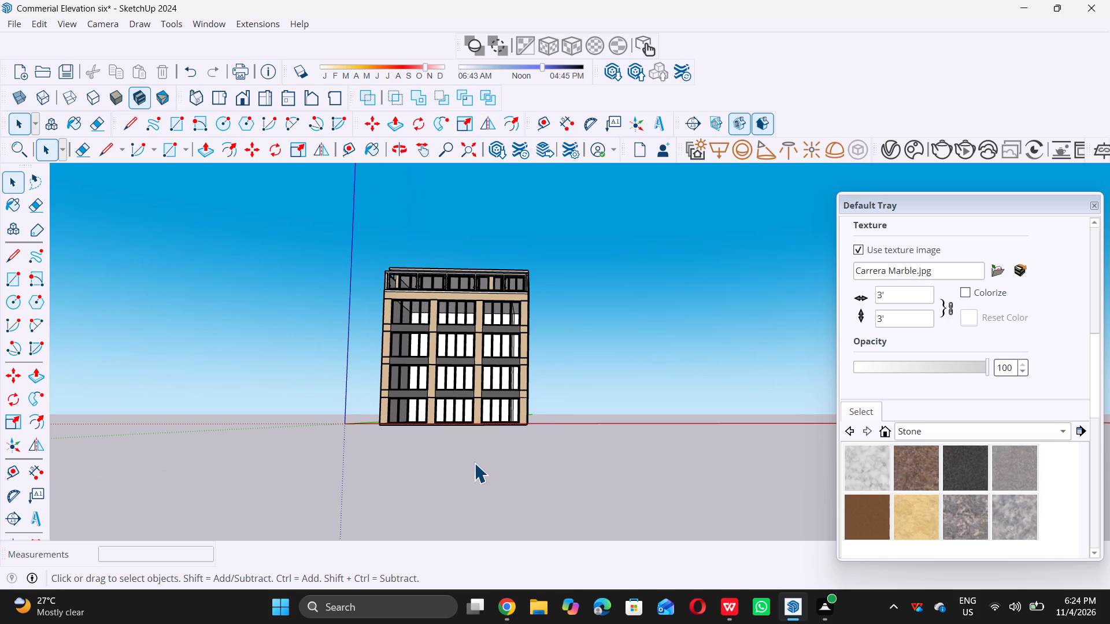
# Save the building model with its marble terrace floor.
pyautogui.click(474, 463)
pyautogui.hotkey('ctrl', 's')
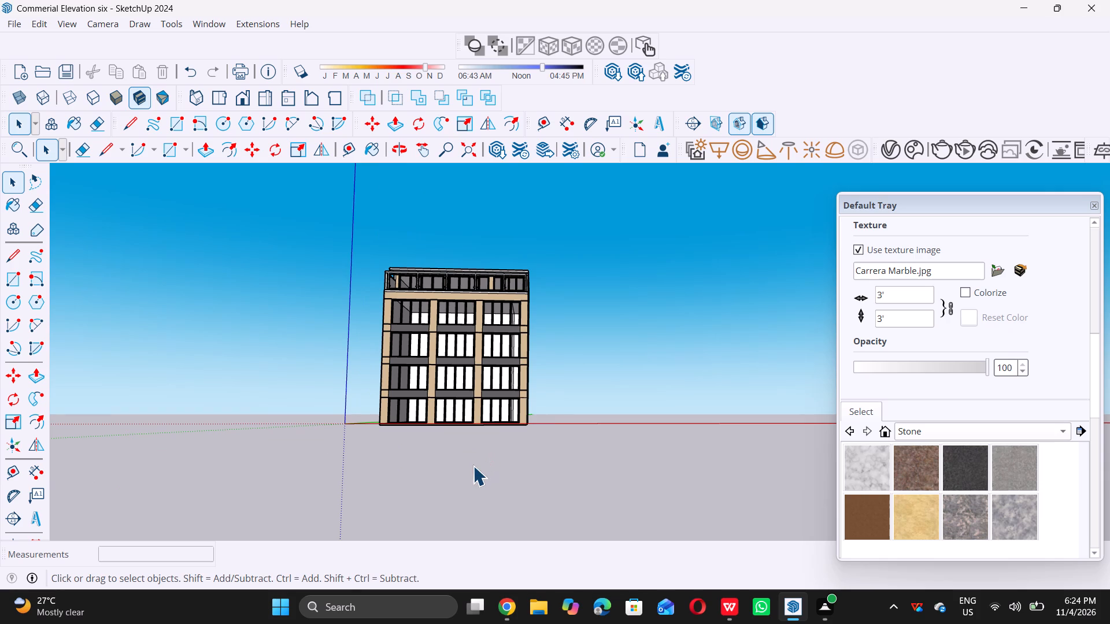
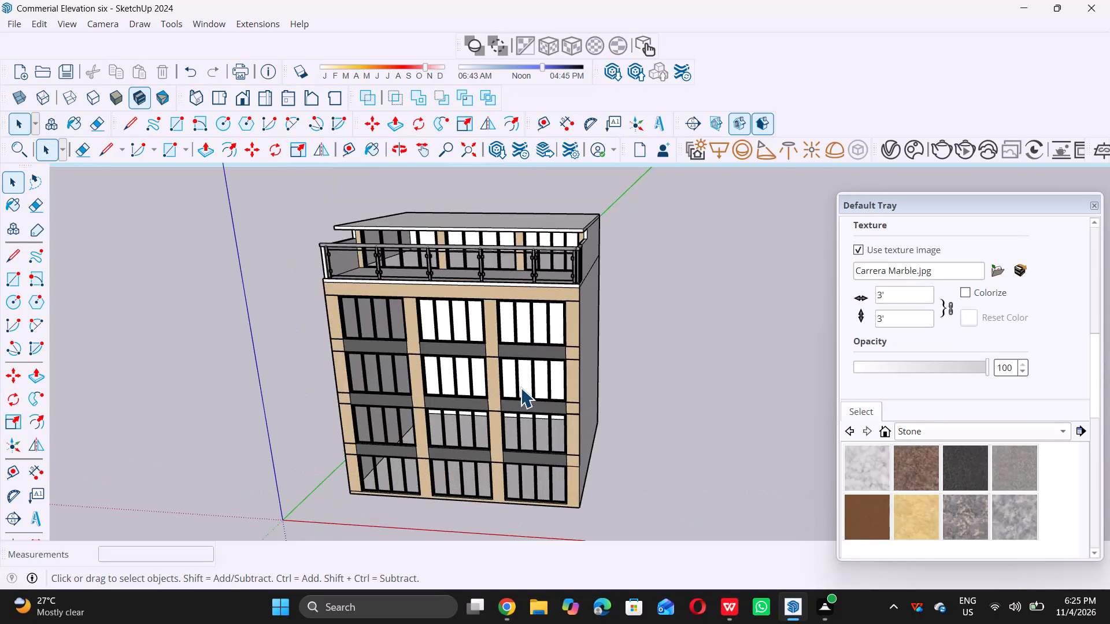
# Examine the whole building's materials from ground-level, raised and angled side viewpoints.
pyautogui.scroll(-6, 520, 388)
pyautogui.moveTo(531, 451); pyautogui.dragTo(553, 385, button='middle')
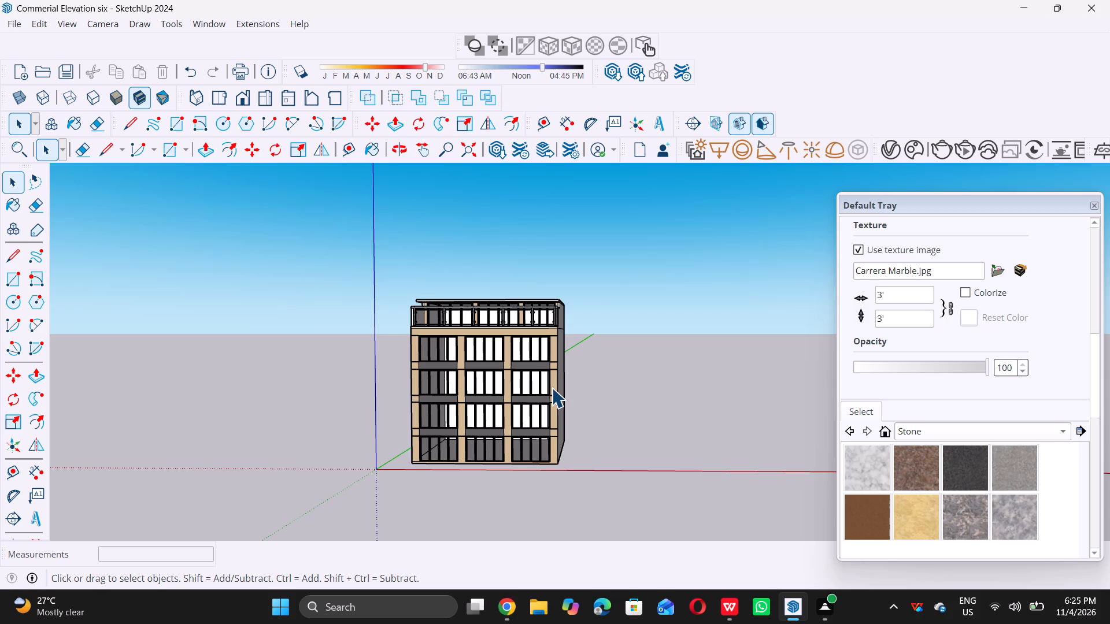
pyautogui.scroll(-4, 552, 388)
pyautogui.scroll(5, 557, 415)
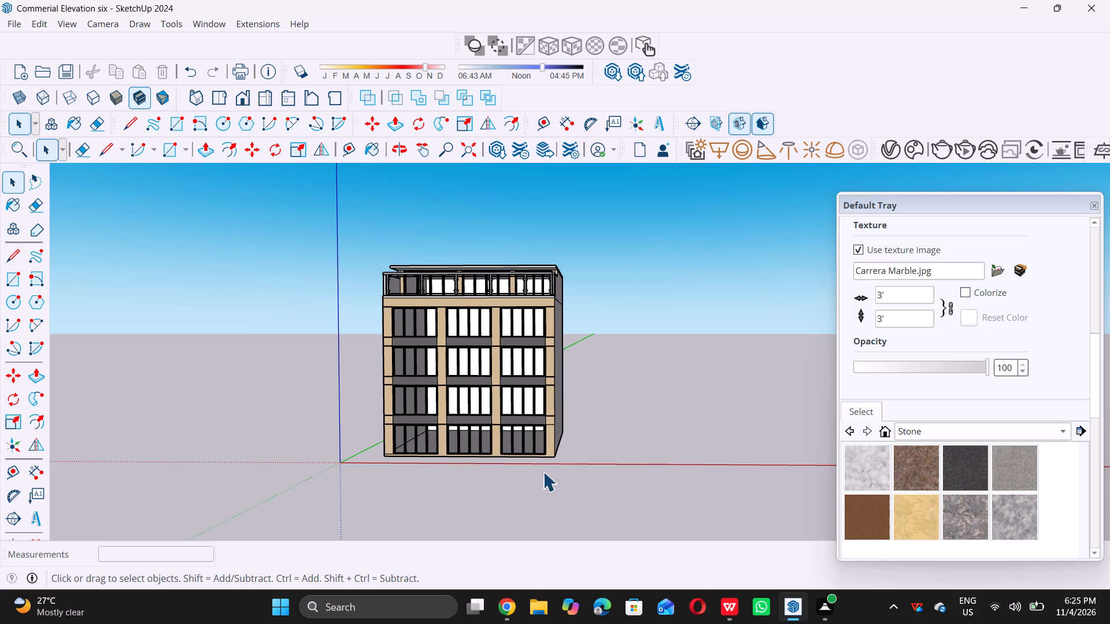
pyautogui.moveTo(462, 321); pyautogui.dragTo(465, 362, button='middle')
pyautogui.scroll(5, 459, 370)
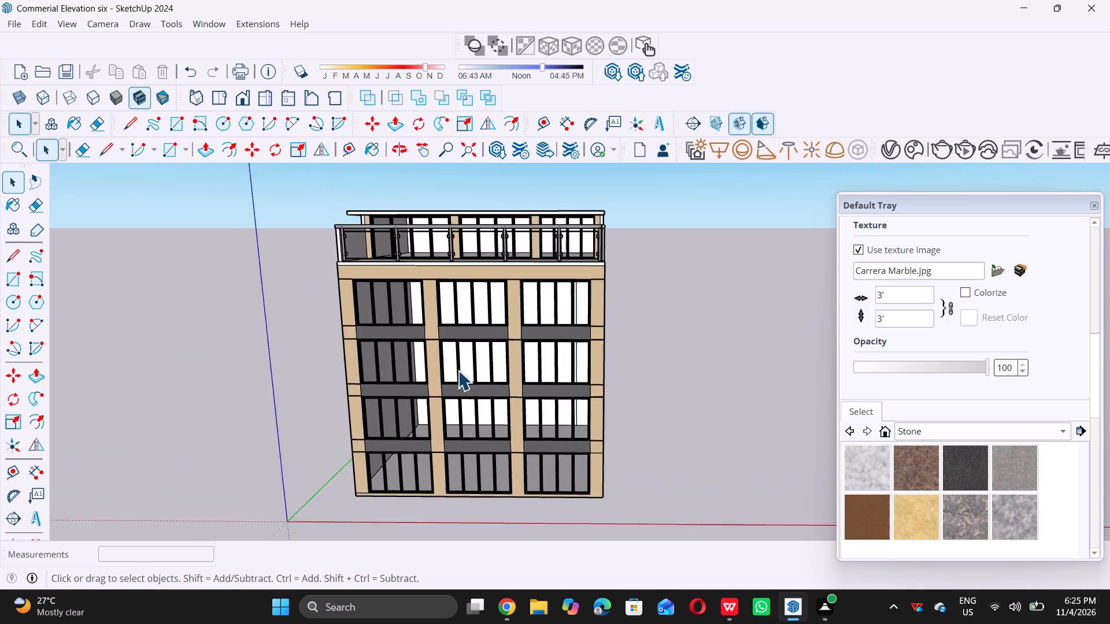
pyautogui.scroll(1, 457, 370)
pyautogui.scroll(-5, 457, 370)
pyautogui.moveTo(479, 428); pyautogui.dragTo(398, 444, button='middle')
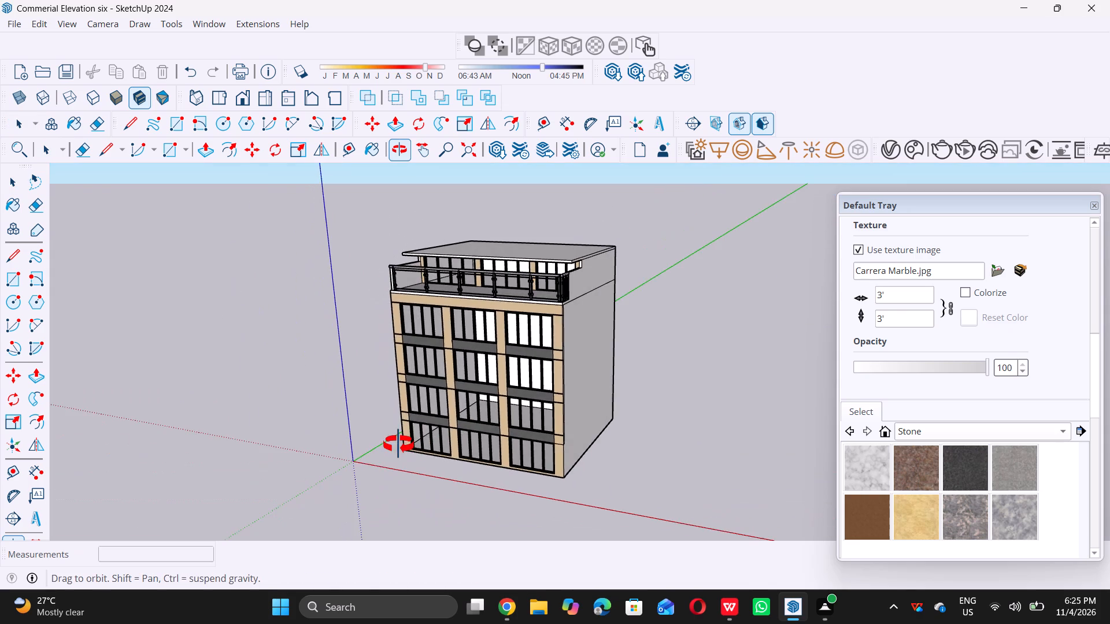
pyautogui.moveTo(398, 444); pyautogui.dragTo(464, 443, button='middle')
pyautogui.middleClick(464, 443)
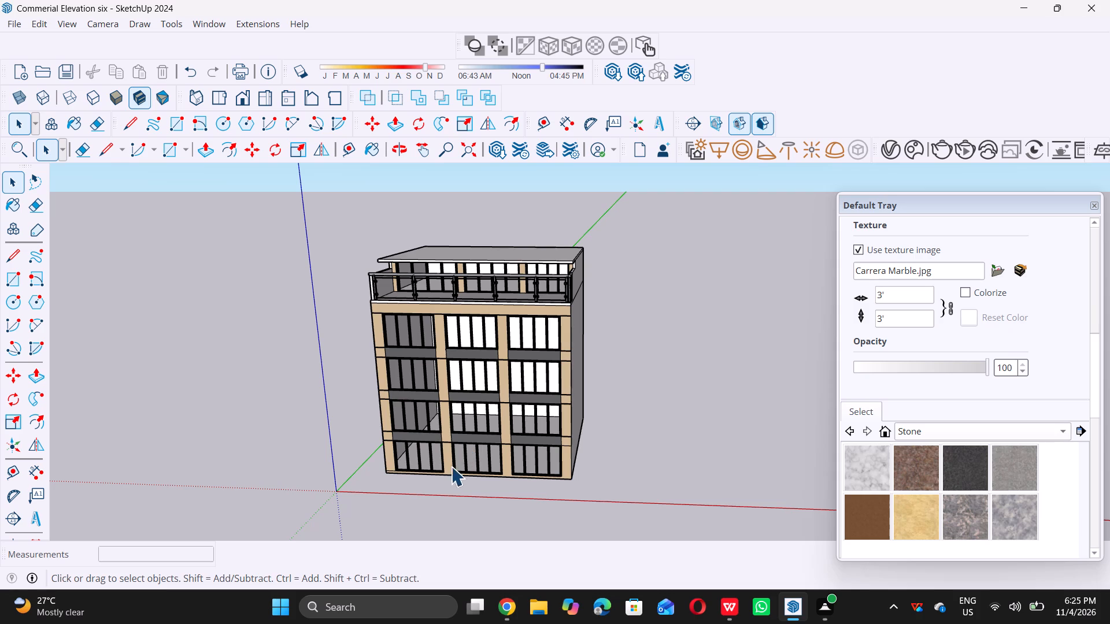
pyautogui.scroll(5, 447, 482)
pyautogui.scroll(-6, 457, 478)
pyautogui.moveTo(464, 482); pyautogui.dragTo(479, 460, button='middle')
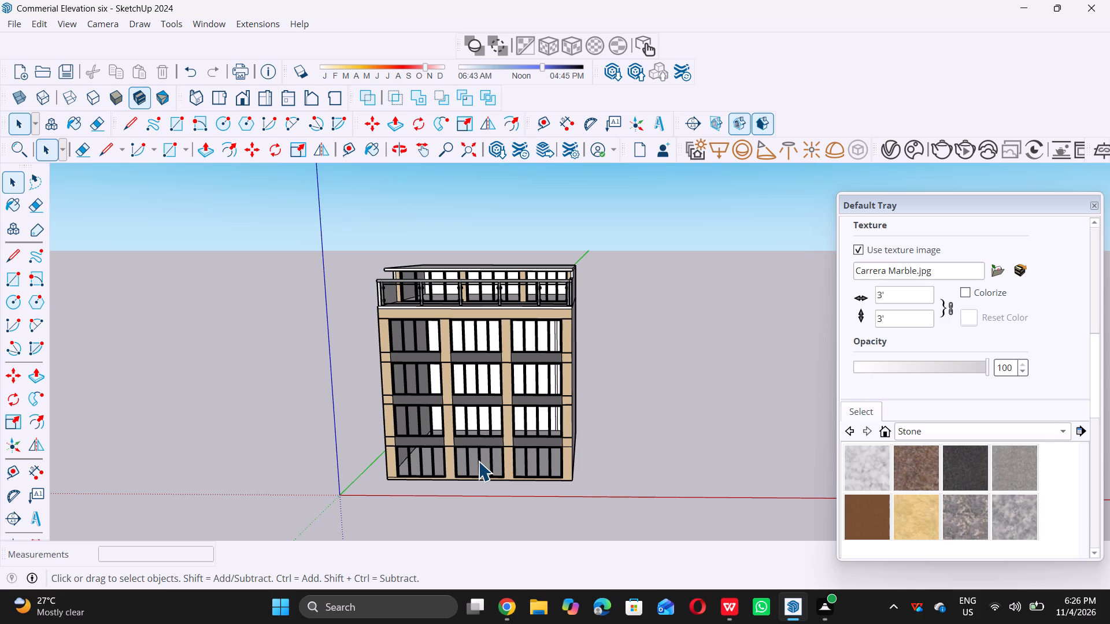
pyautogui.scroll(-4, 530, 388)
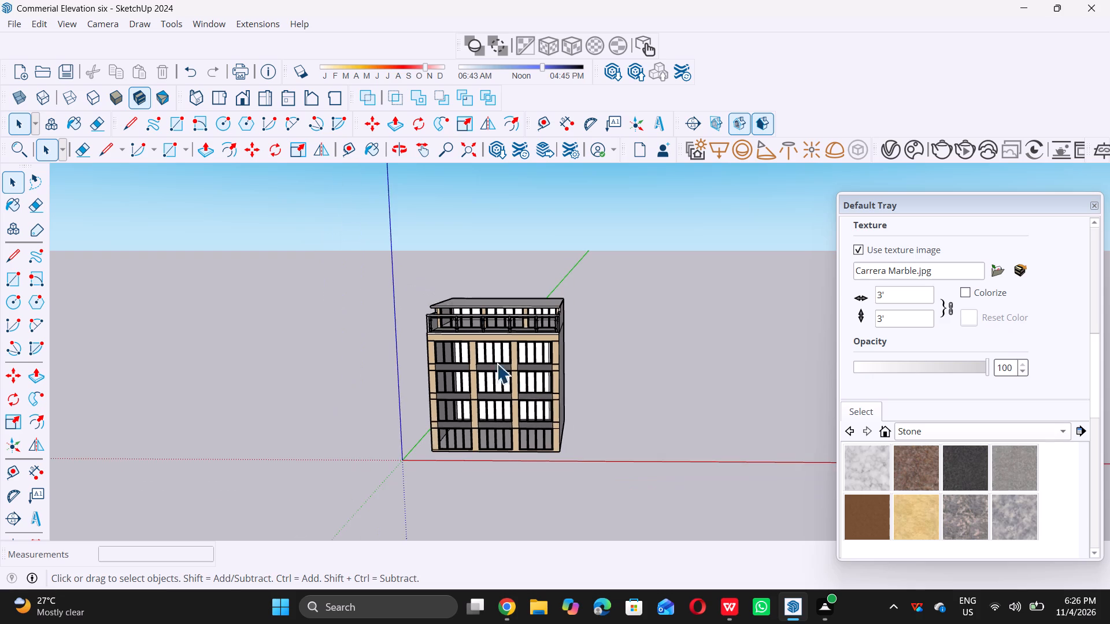
pyautogui.moveTo(486, 355); pyautogui.dragTo(523, 350, button='middle')
pyautogui.scroll(7, 504, 405)
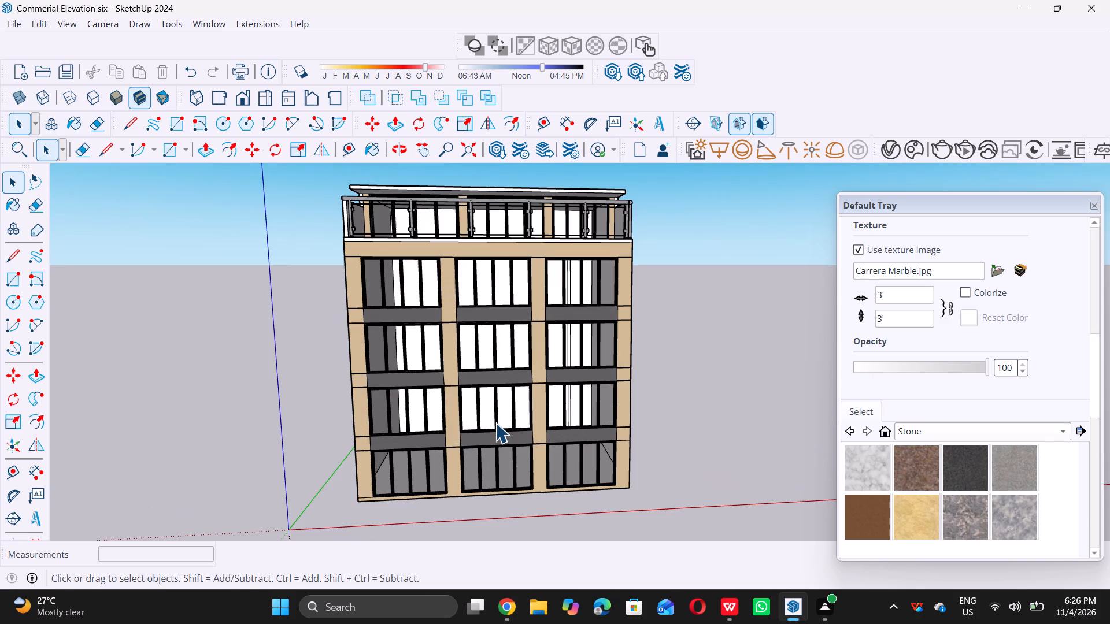
pyautogui.scroll(-5, 508, 391)
pyautogui.moveTo(535, 377); pyautogui.dragTo(509, 387, button='middle')
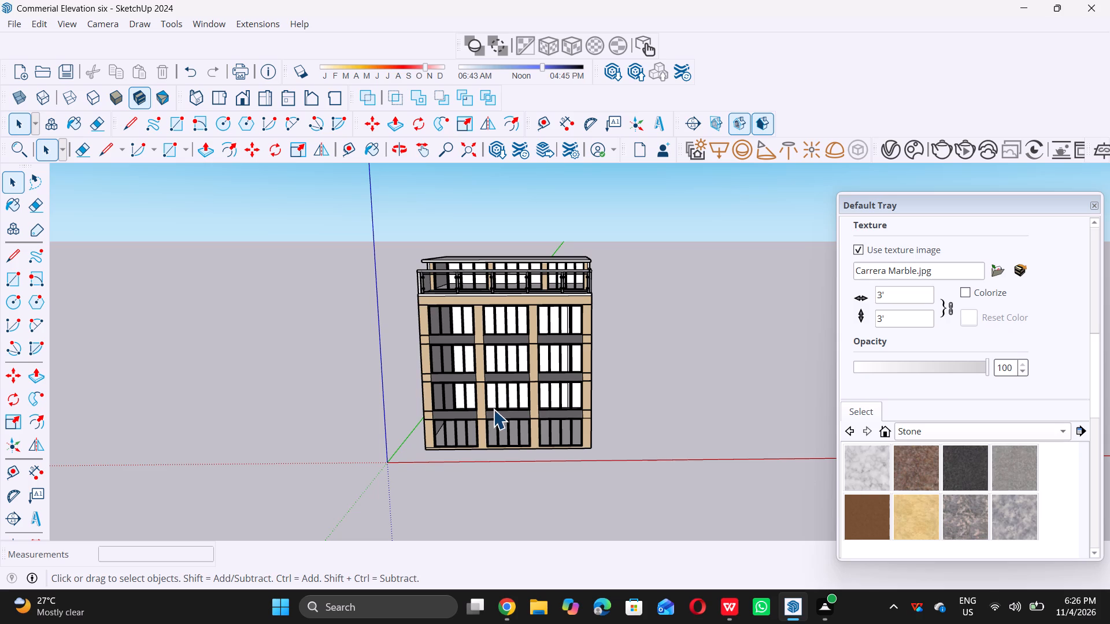
# Examine the front facade's beige pillars, floor bands and window bays head-on, both close up and from a distance.
pyautogui.scroll(-3, 494, 412)
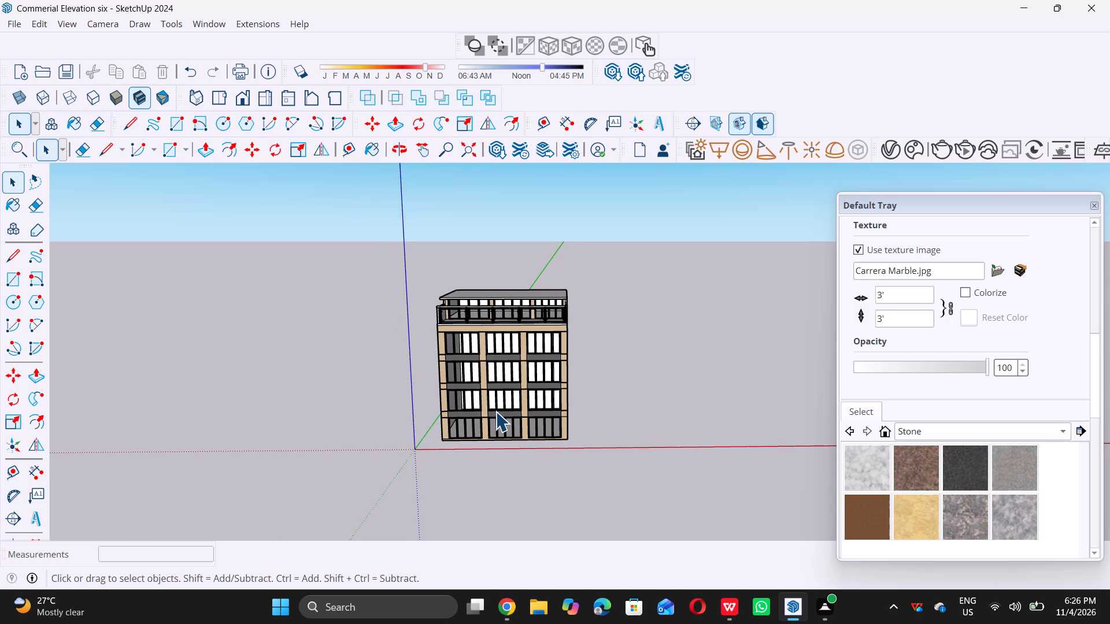
pyautogui.scroll(-8, 495, 412)
pyautogui.moveTo(498, 422); pyautogui.dragTo(491, 391, button='middle')
pyautogui.scroll(7, 491, 391)
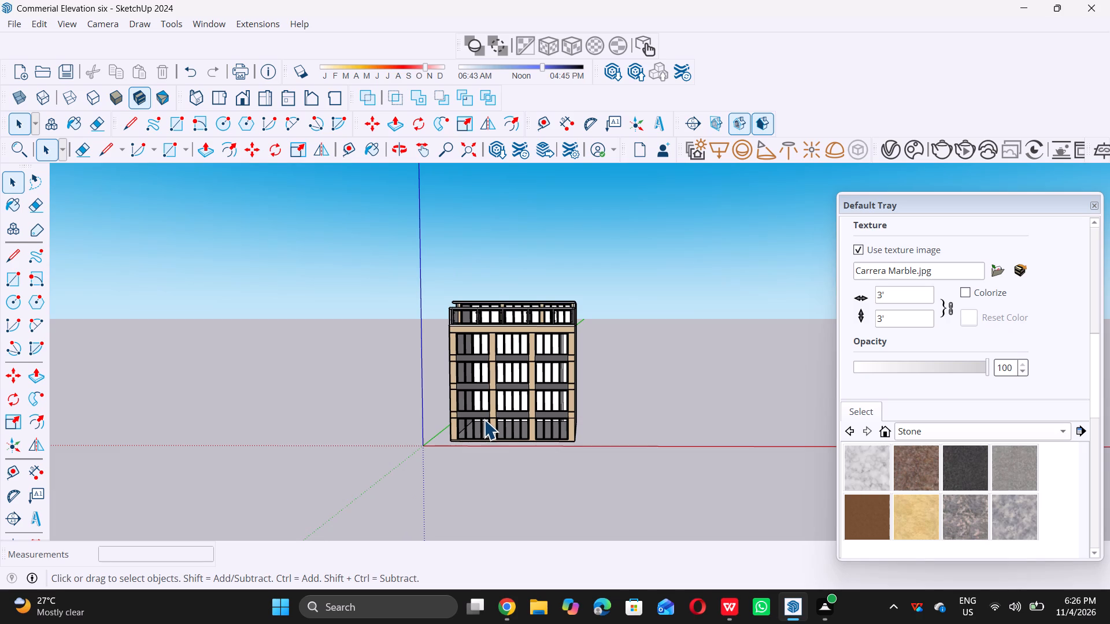
pyautogui.scroll(-2, 484, 419)
pyautogui.scroll(4, 474, 420)
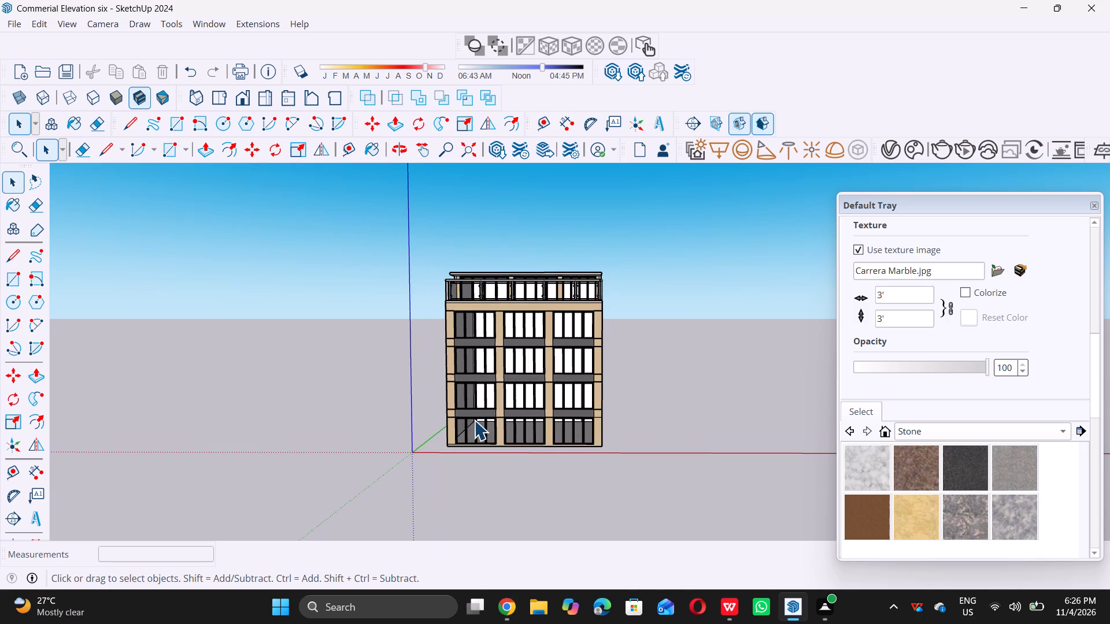
pyautogui.scroll(4, 496, 421)
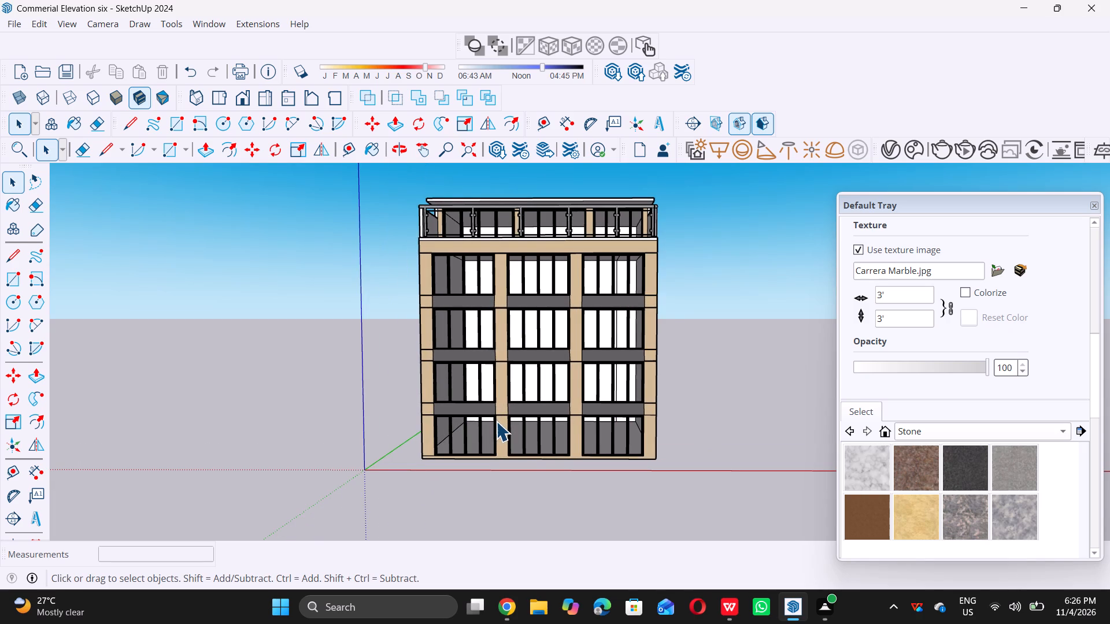
pyautogui.scroll(1, 496, 421)
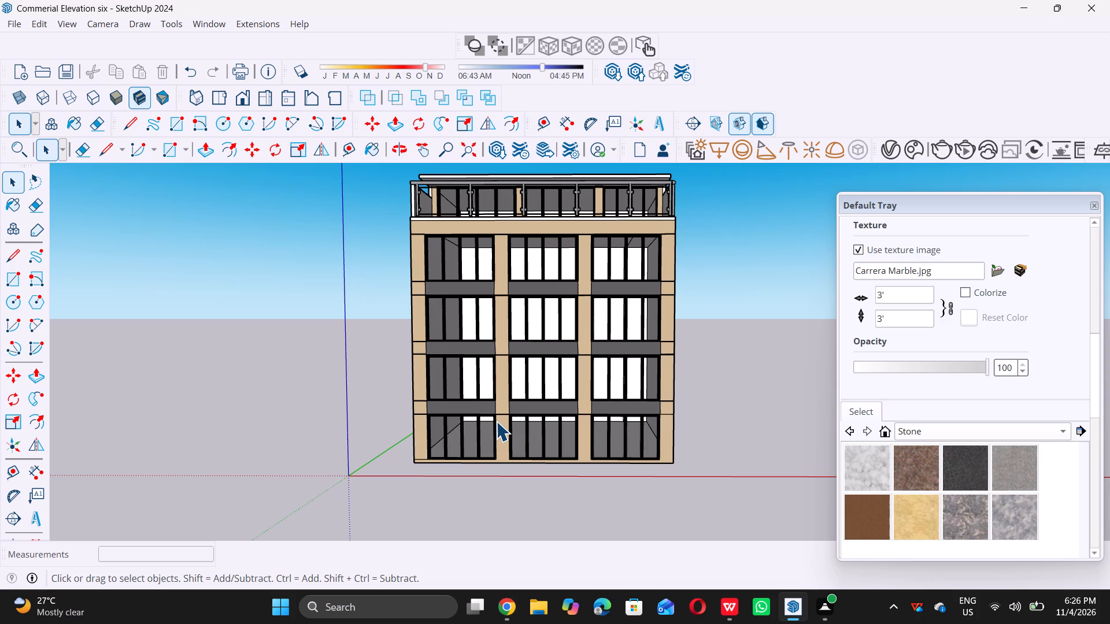
pyautogui.scroll(-3, 496, 421)
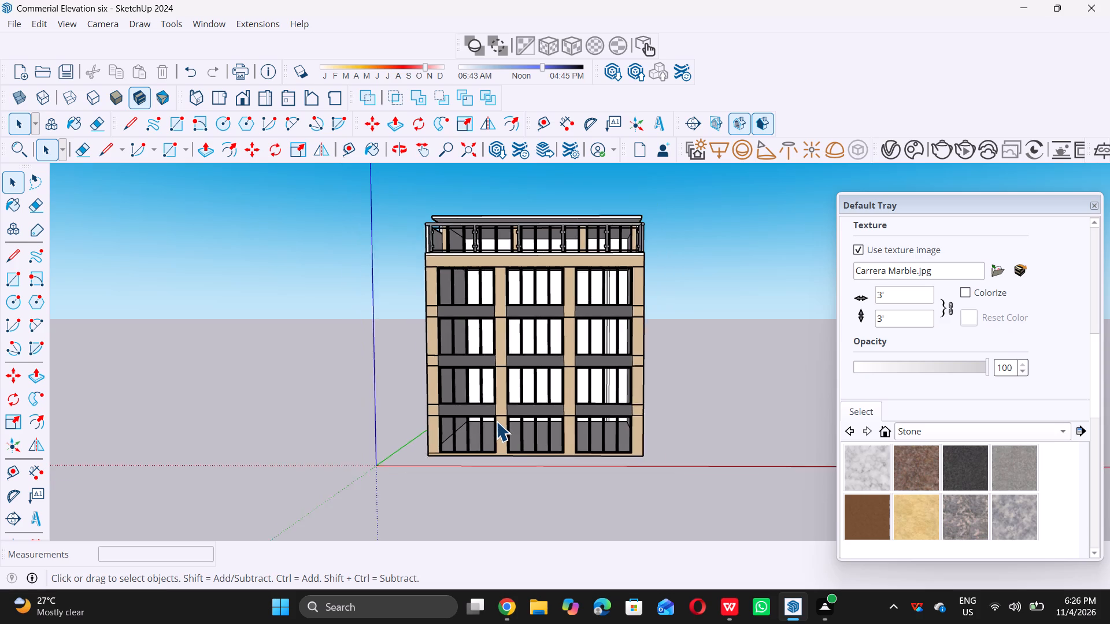
pyautogui.scroll(7, 496, 421)
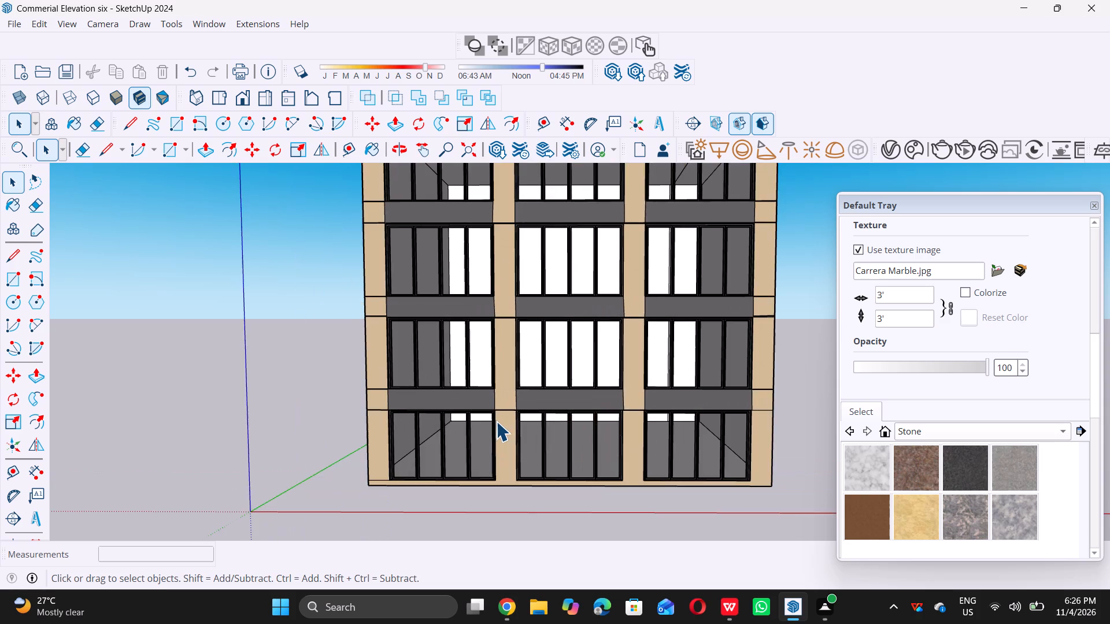
pyautogui.scroll(-17, 496, 421)
pyautogui.moveTo(498, 426); pyautogui.dragTo(498, 419, button='middle')
pyautogui.scroll(7, 498, 419)
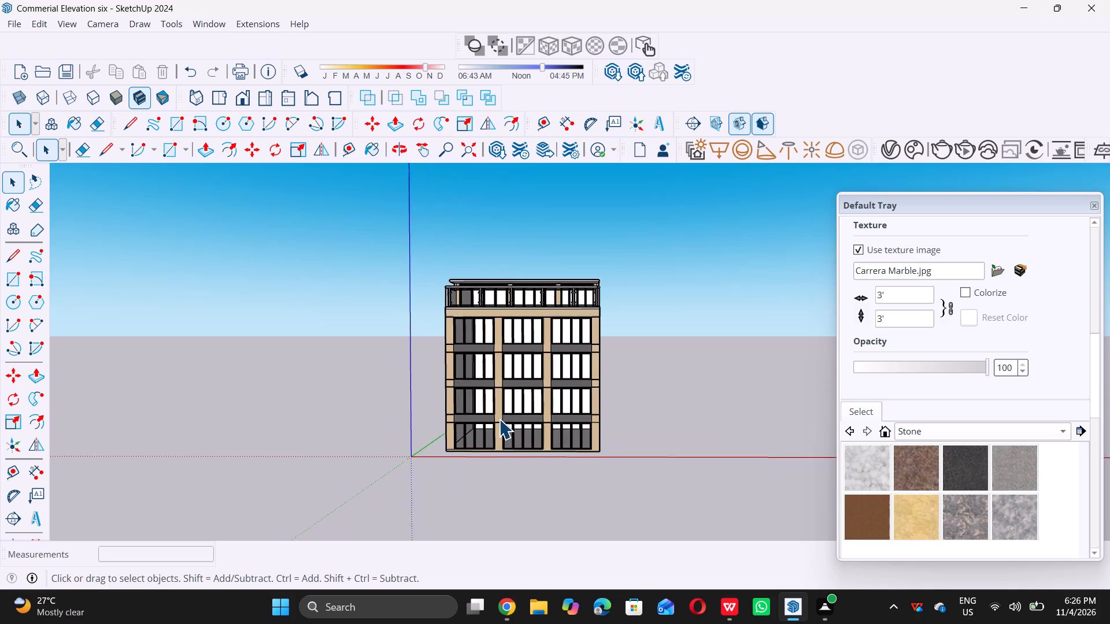
pyautogui.scroll(3, 499, 419)
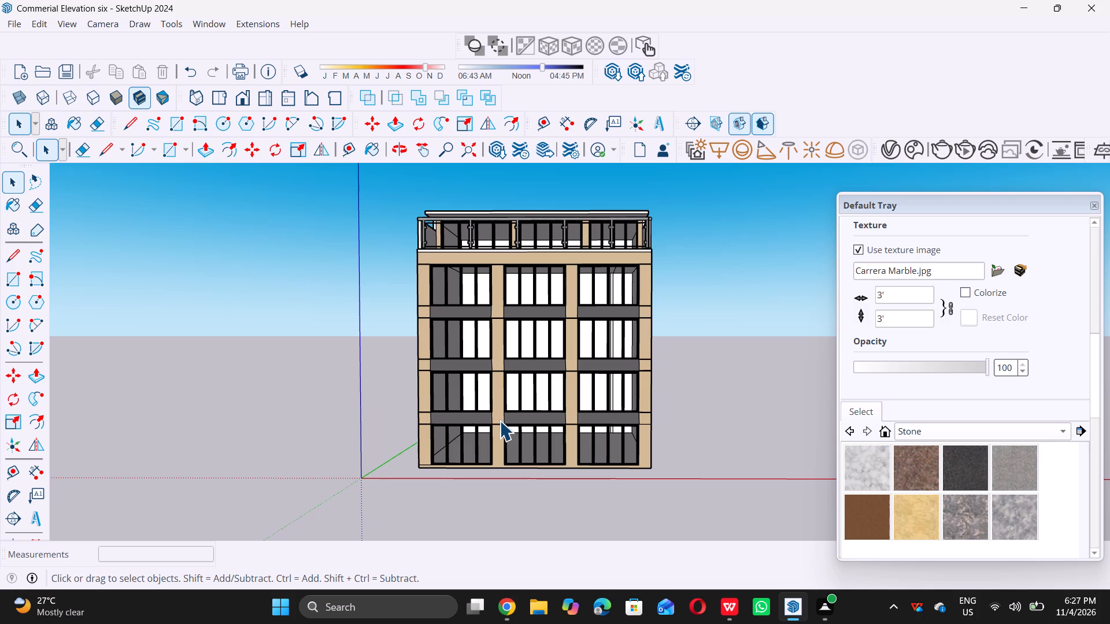
pyautogui.scroll(-5, 499, 421)
pyautogui.scroll(8, 499, 421)
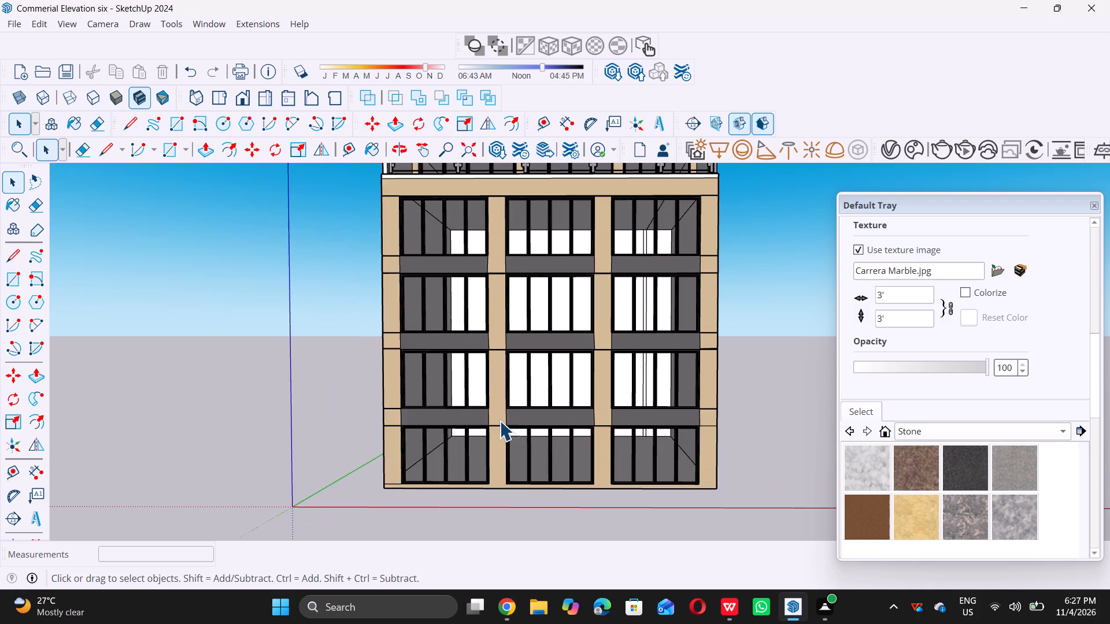
pyautogui.scroll(1, 499, 421)
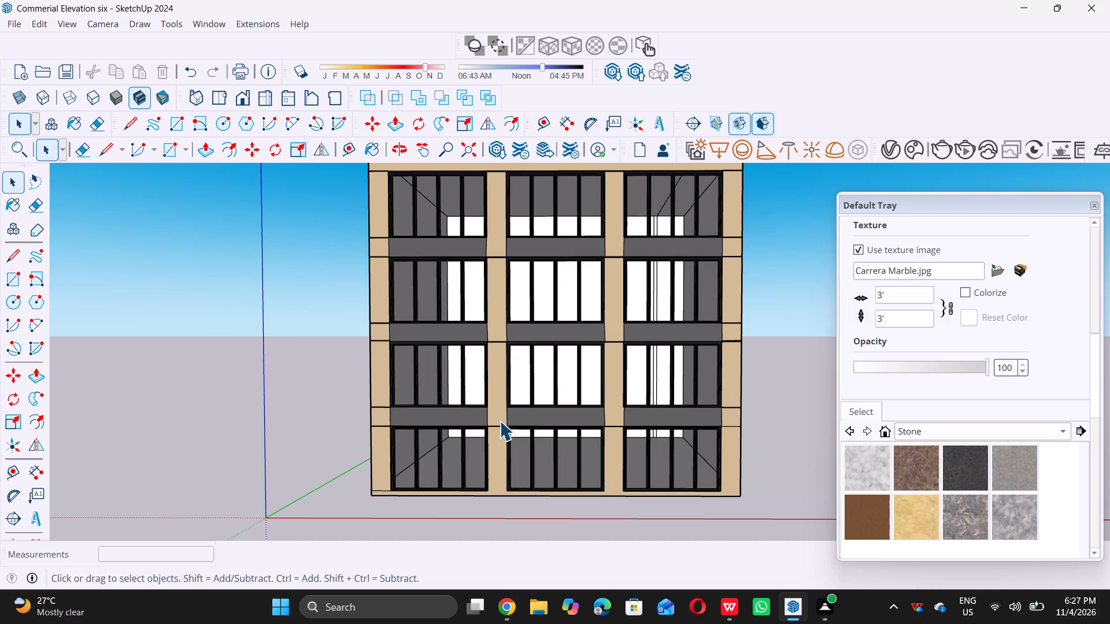
pyautogui.scroll(-12, 502, 430)
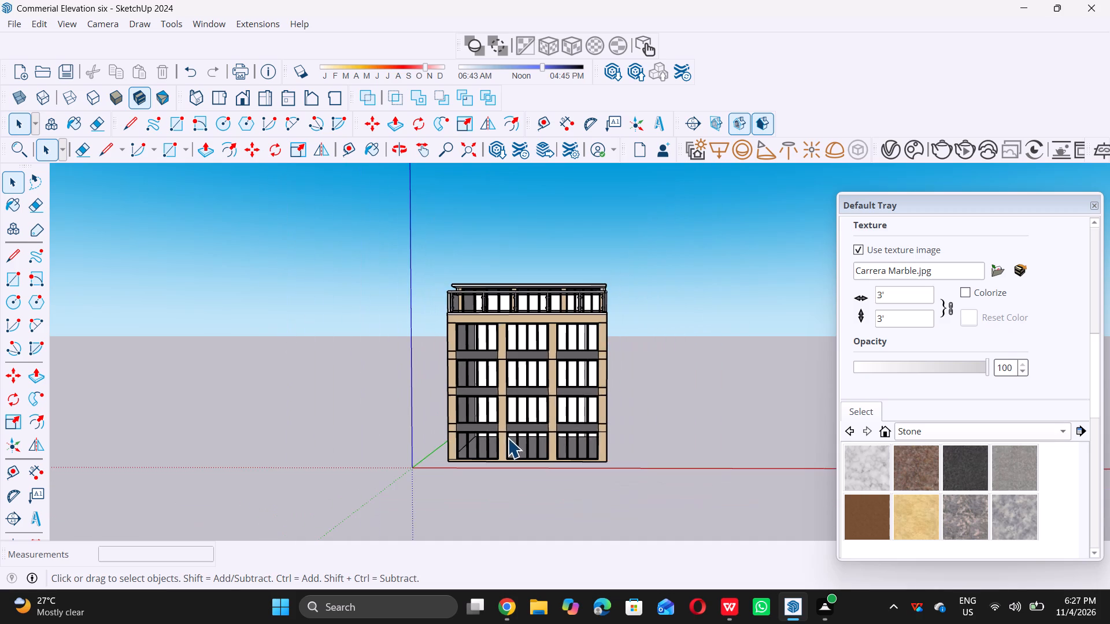
pyautogui.moveTo(547, 390); pyautogui.dragTo(539, 415, button='middle')
pyautogui.scroll(7, 538, 415)
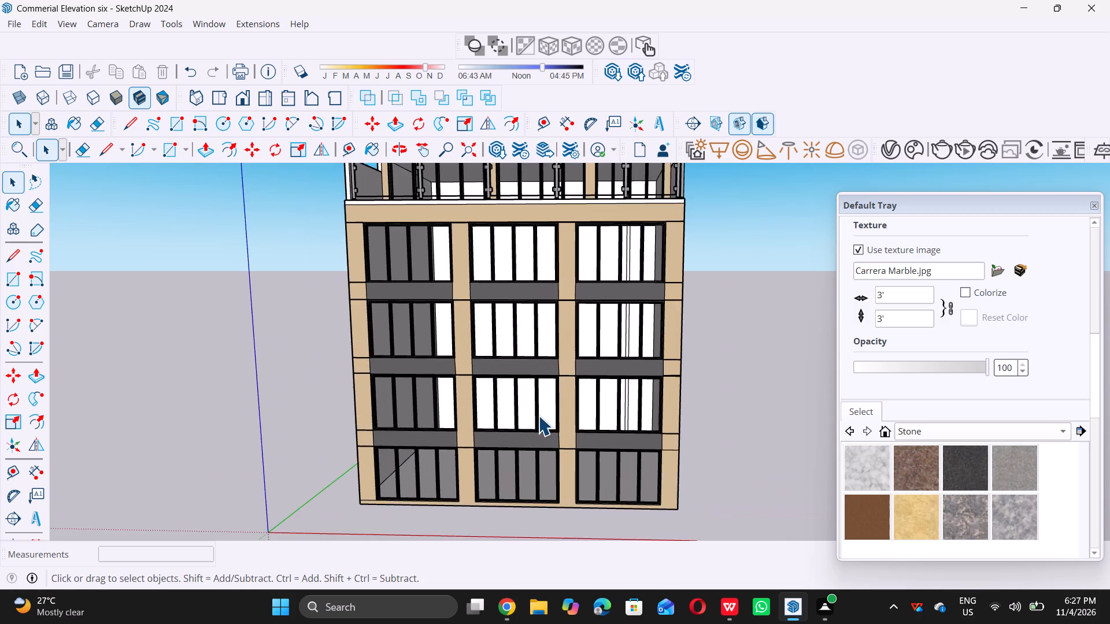
pyautogui.scroll(-10, 538, 415)
pyautogui.scroll(8, 543, 421)
pyautogui.scroll(-3, 545, 426)
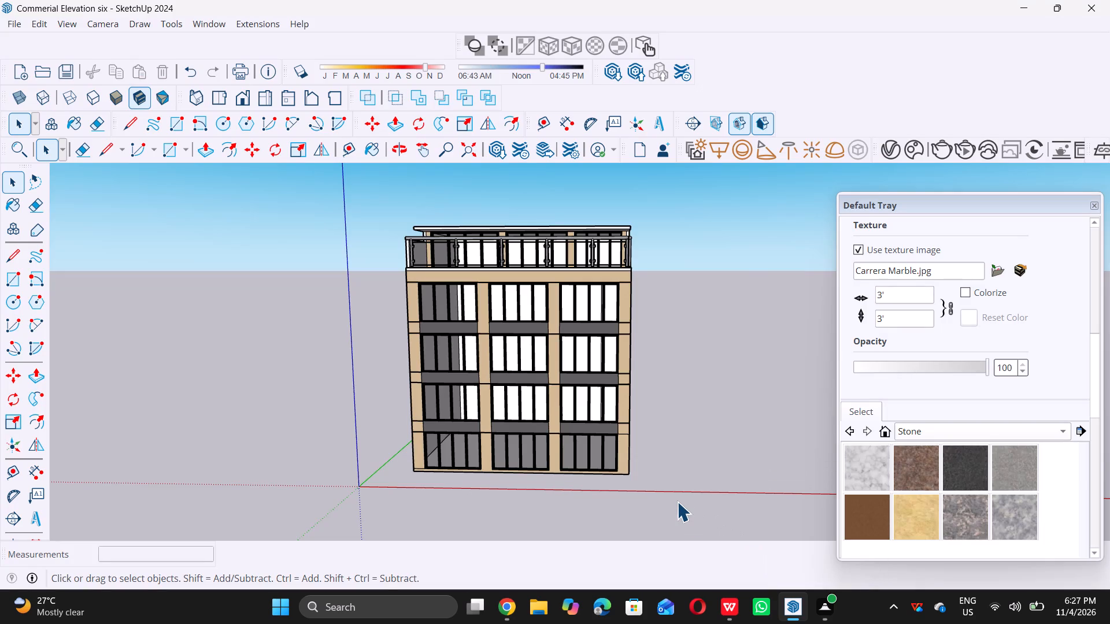
# Save the building model.
pyautogui.hotkey('ctrl', 's')
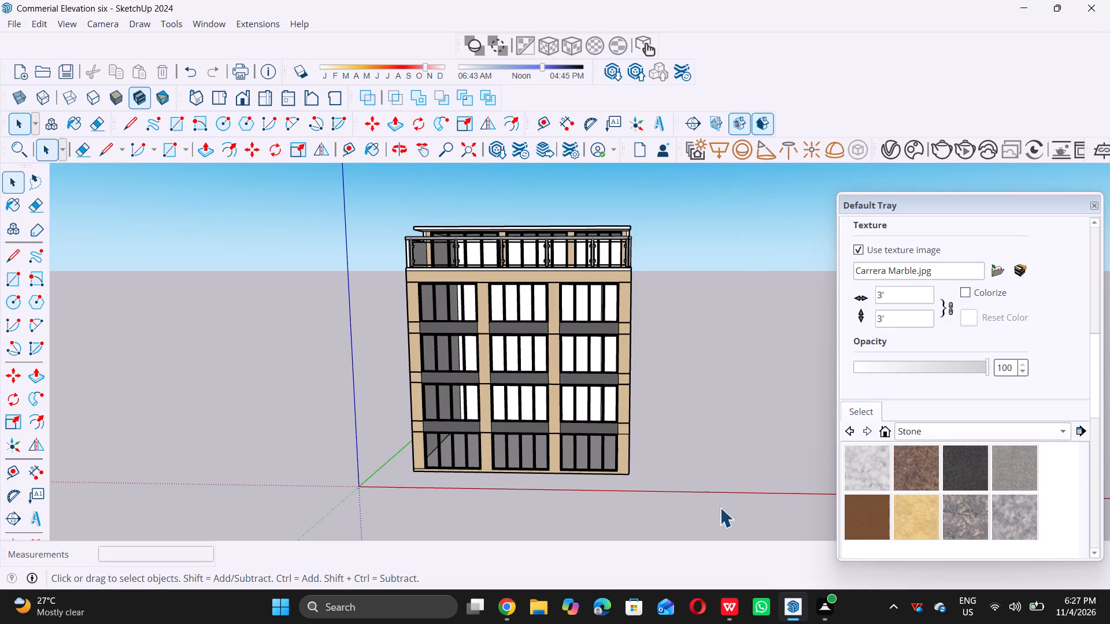